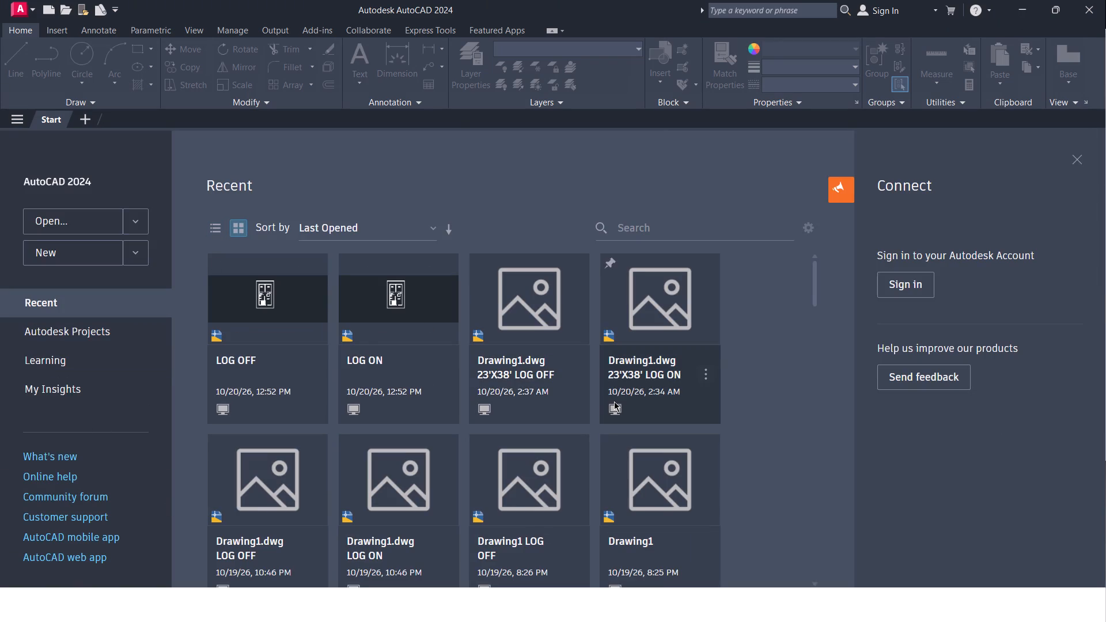
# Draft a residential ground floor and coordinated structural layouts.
# Create a new blank drawing.
pyautogui.scroll(1, 23, 251)
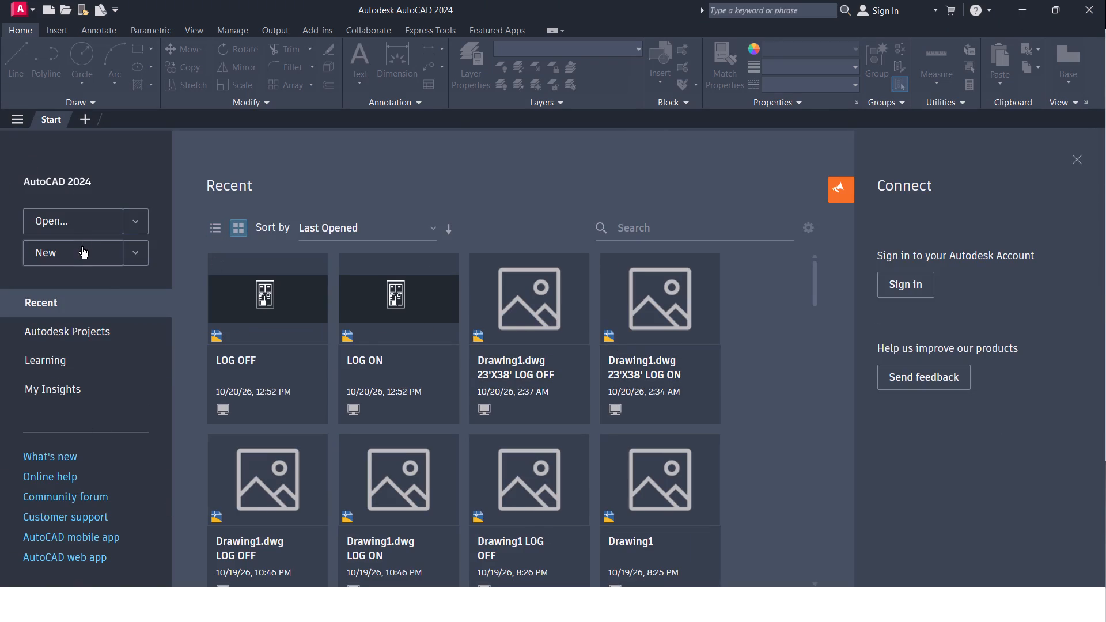
pyautogui.click(82, 248)
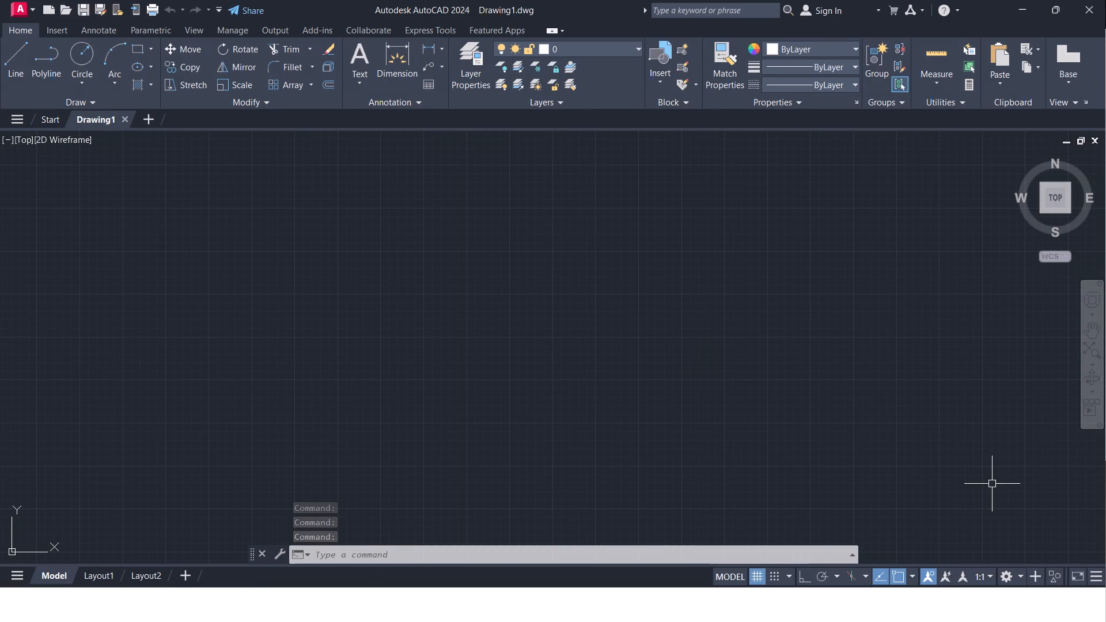
# Turn off the background grid and set the UCS icon display to OFF.
pyautogui.click(756, 575)
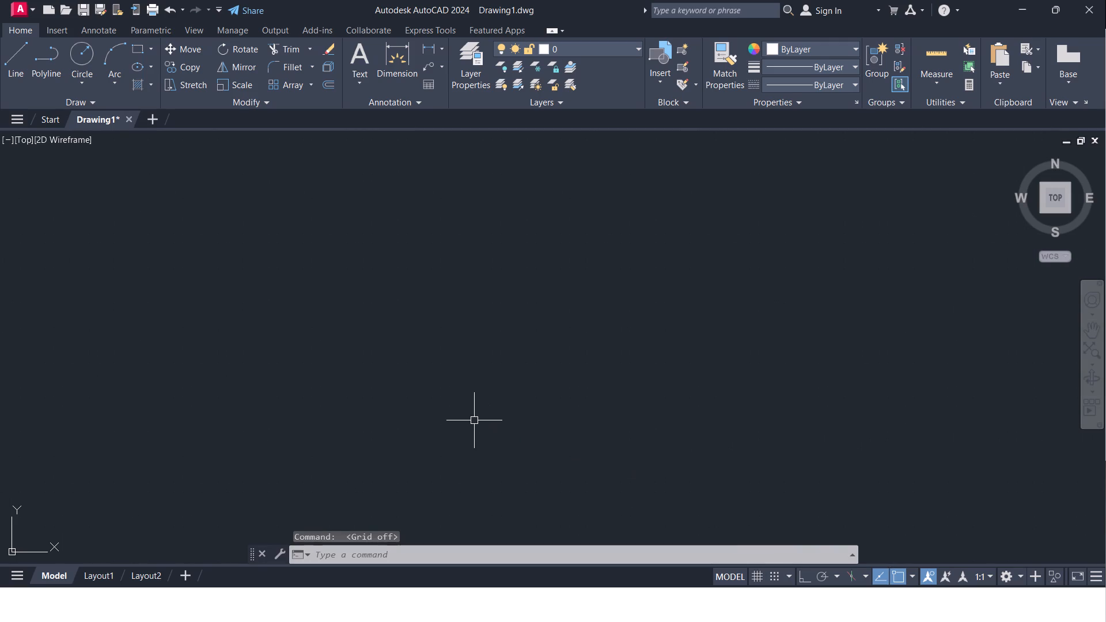
pyautogui.write('UCS')
pyautogui.click(539, 467)
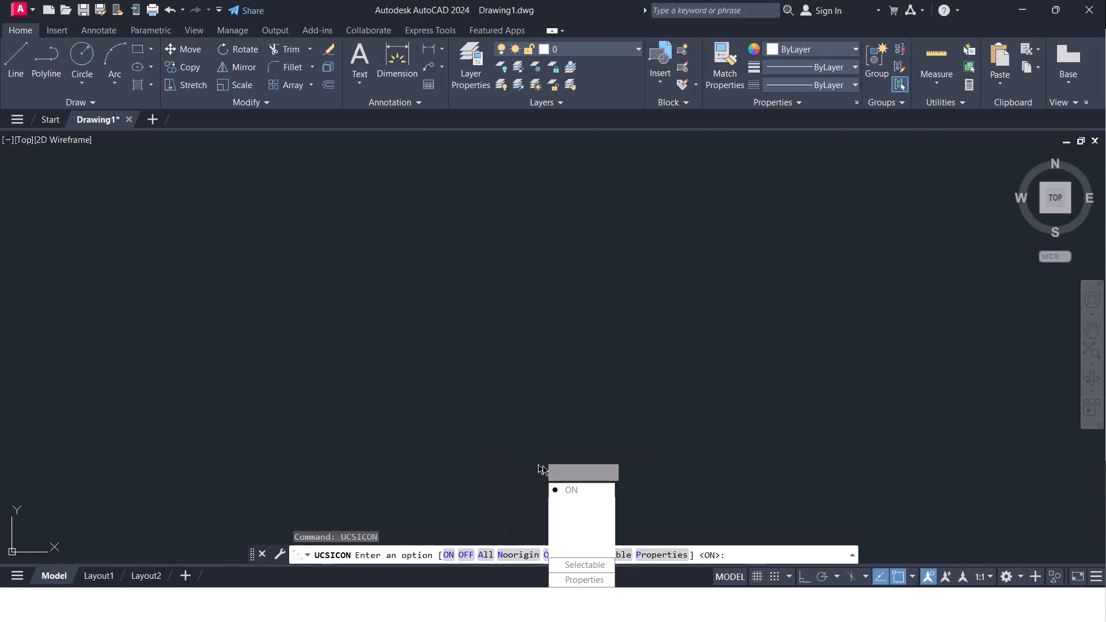
pyautogui.click(579, 502)
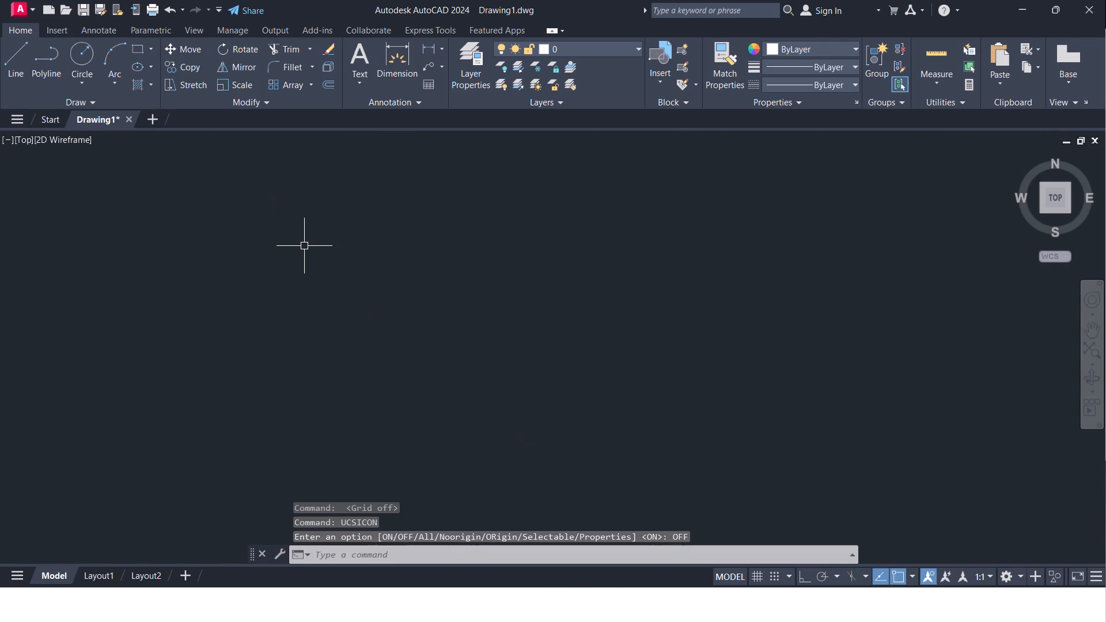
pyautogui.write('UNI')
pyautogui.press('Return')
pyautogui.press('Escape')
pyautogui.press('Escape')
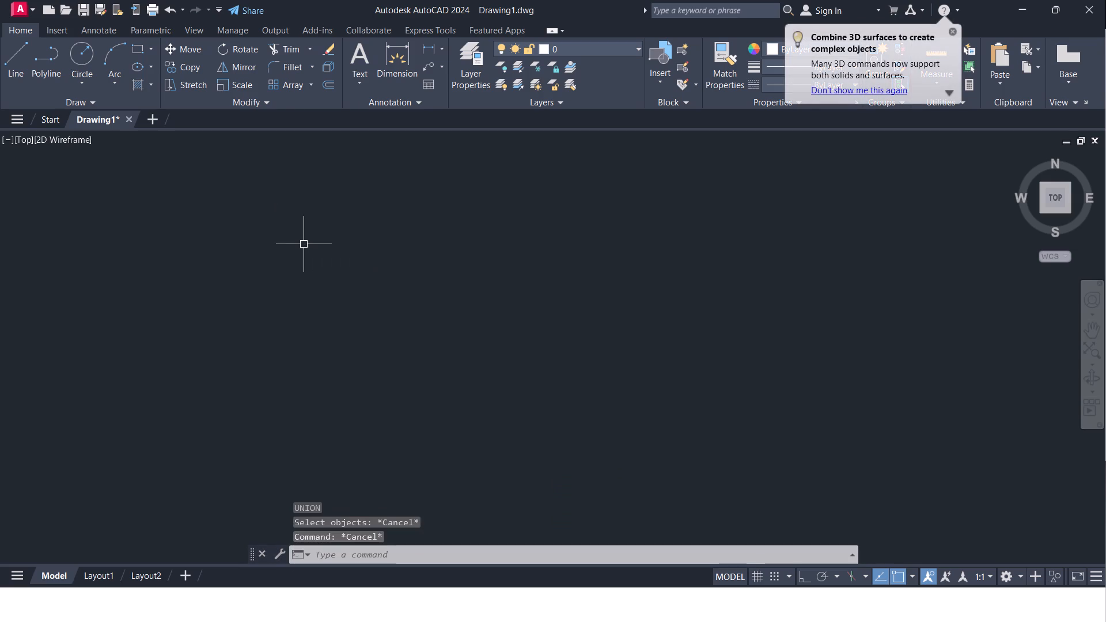
# Set the drawing units to Architectural length with 0'-0 1/2" precision, angle precision 0.00, and an insertion scale in Inches.
pyautogui.write('UN')
pyautogui.press('Return')
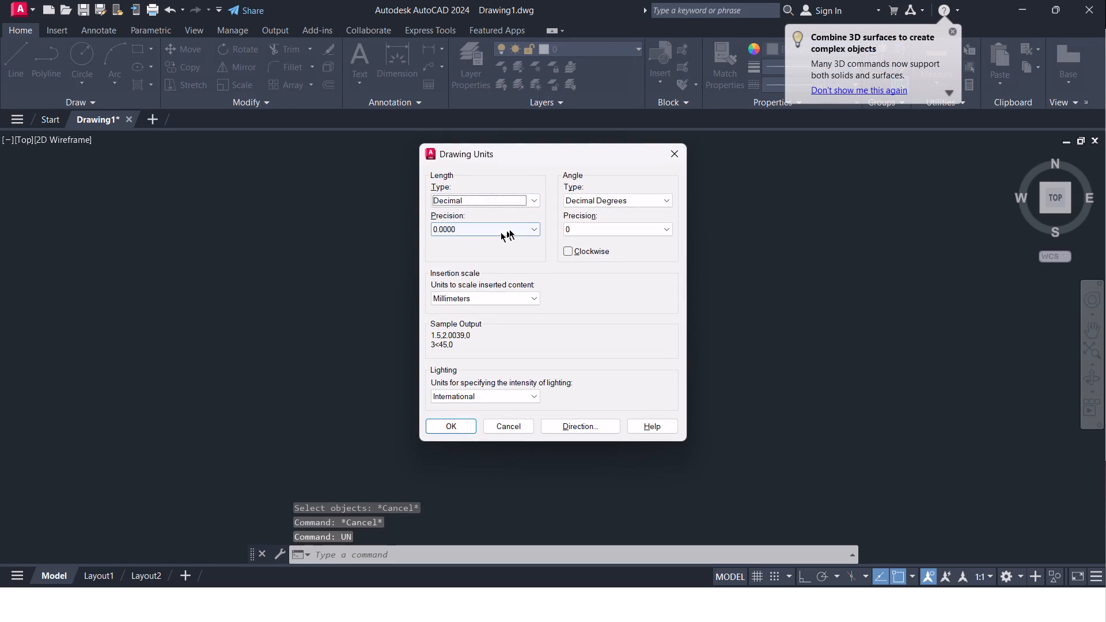
pyautogui.click(534, 197)
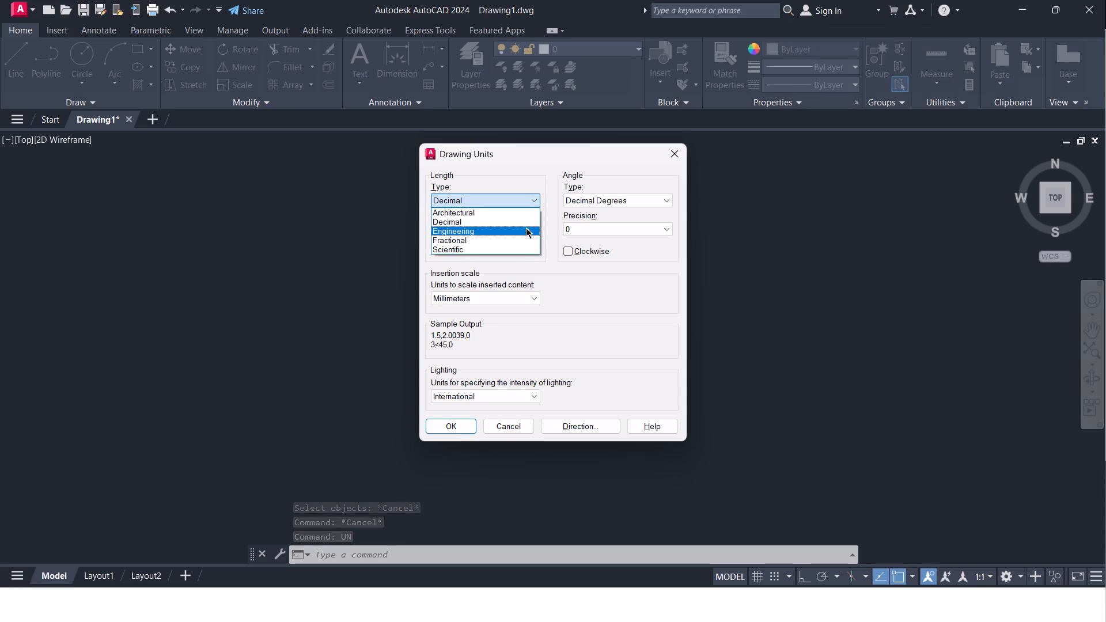
pyautogui.click(517, 211)
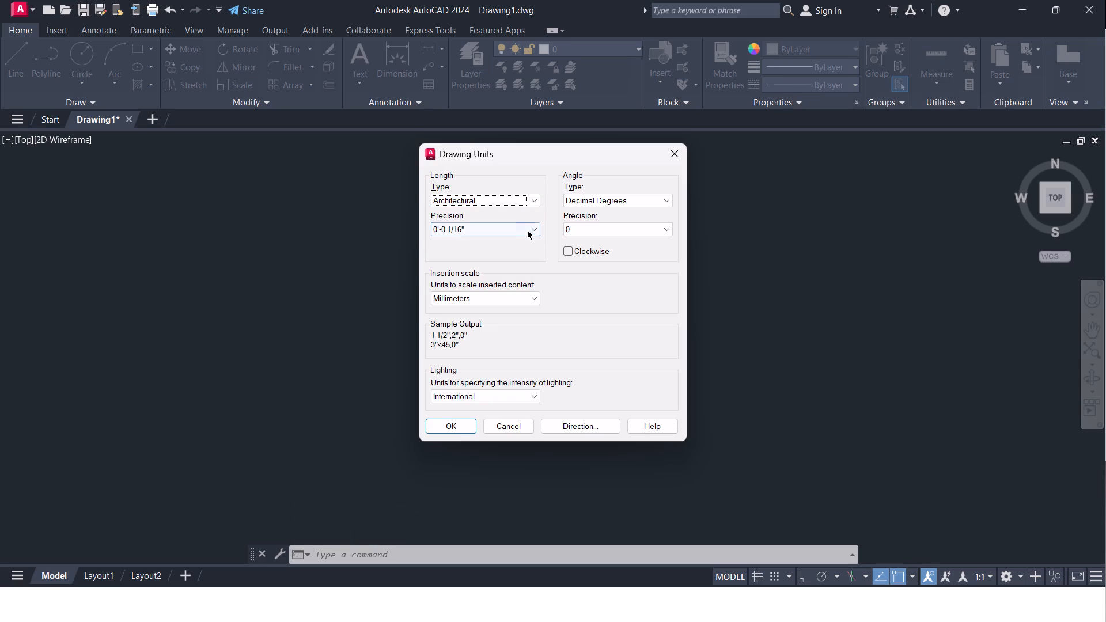
pyautogui.click(531, 232)
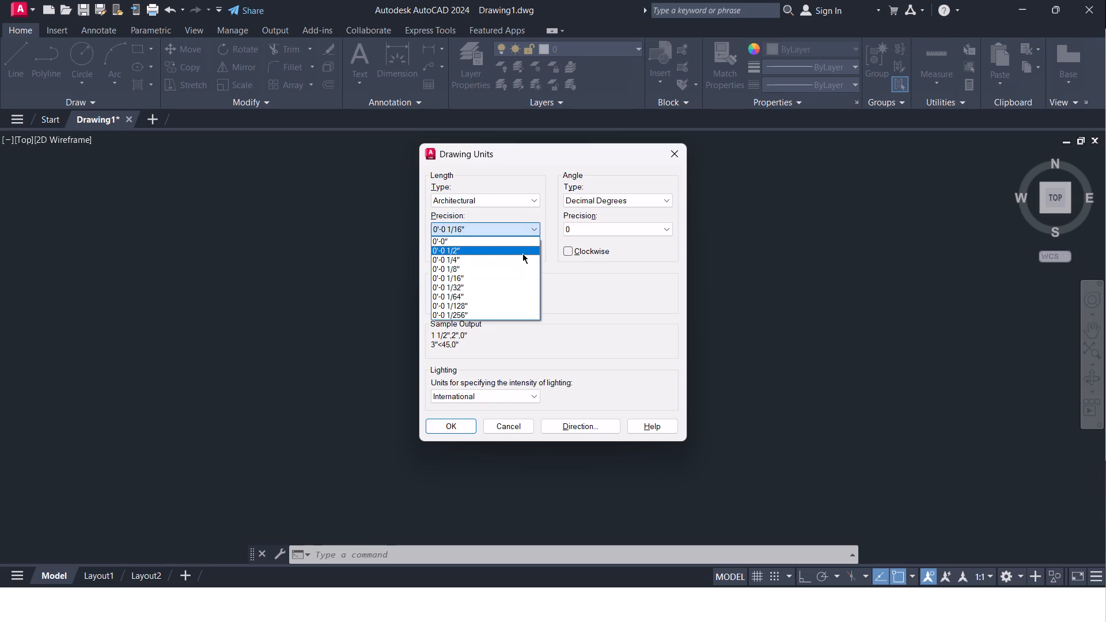
pyautogui.click(522, 253)
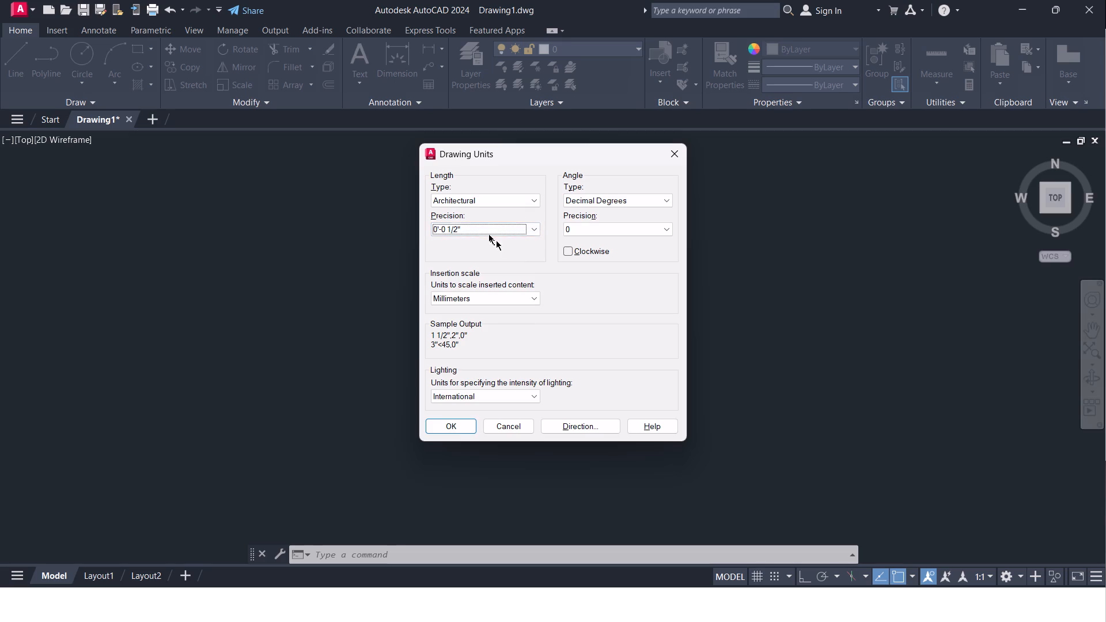
pyautogui.click(639, 229)
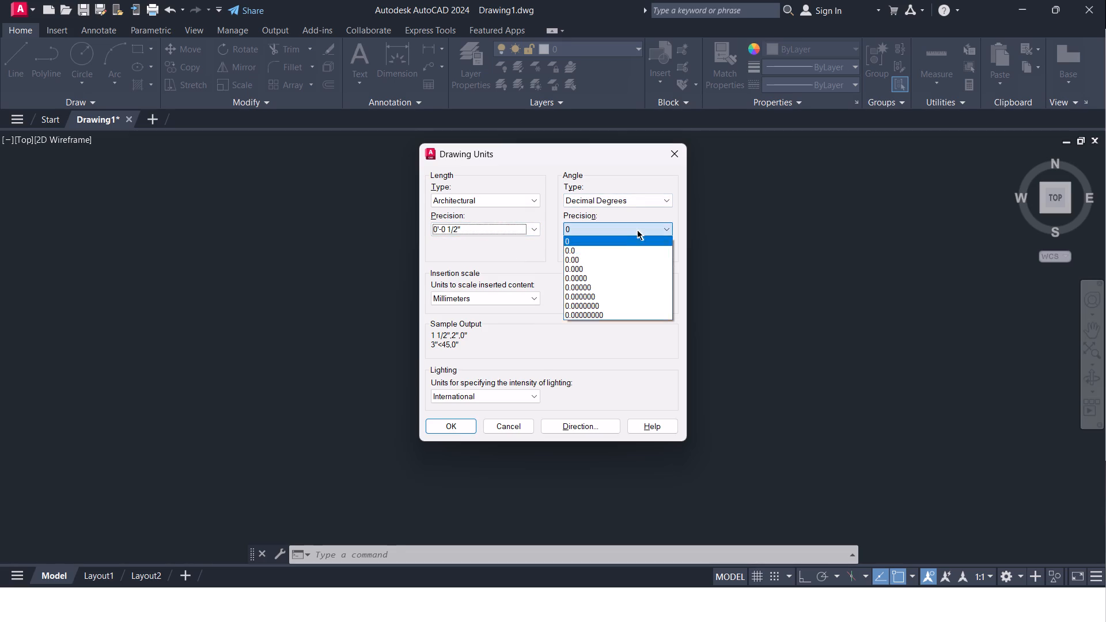
pyautogui.click(632, 256)
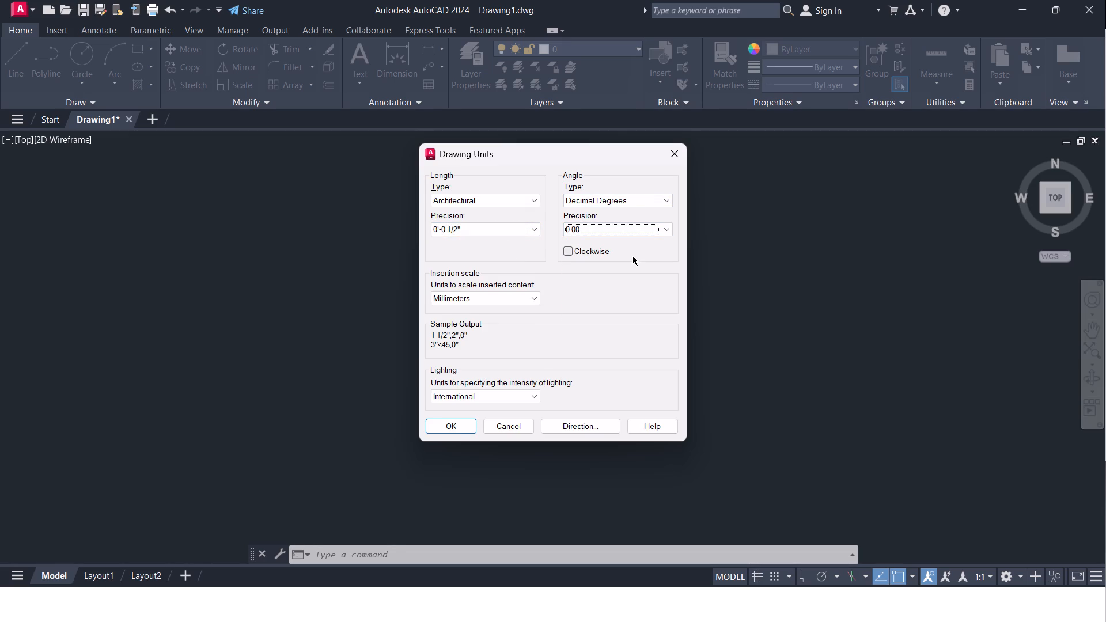
pyautogui.click(517, 292)
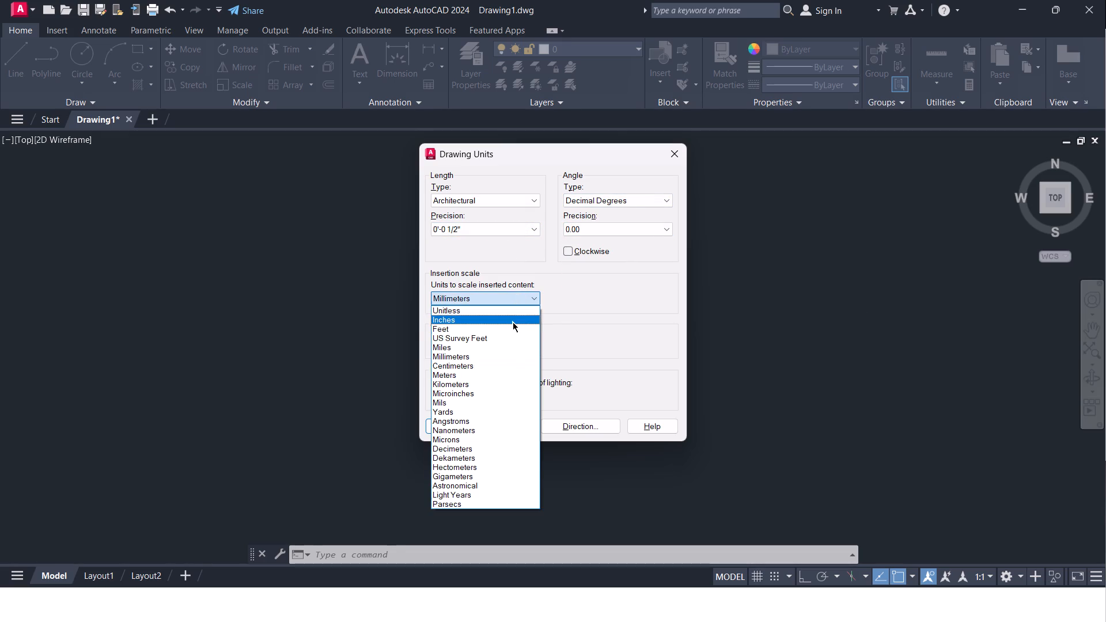
pyautogui.click(513, 322)
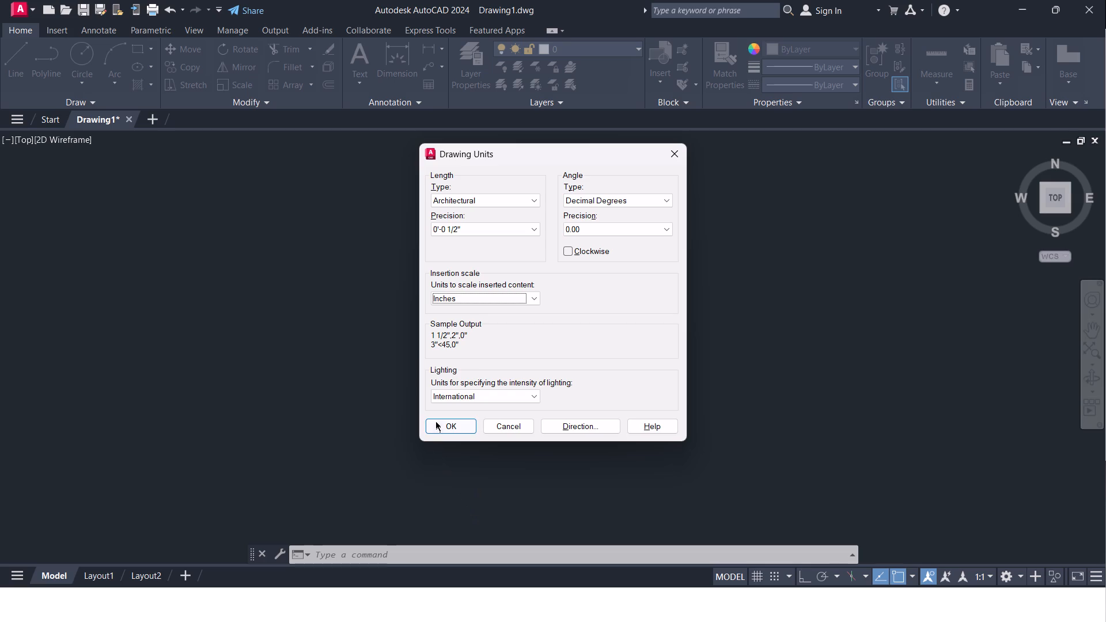
pyautogui.click(435, 421)
# Start command logging with LOGFILEON.
pyautogui.press('d')
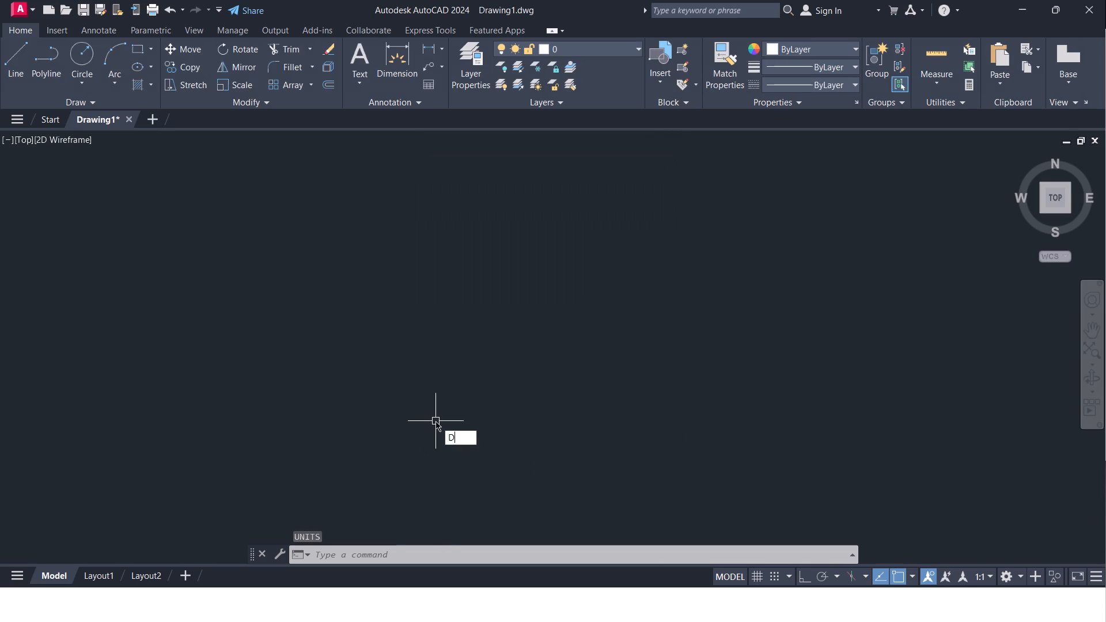
pyautogui.press('Escape')
pyautogui.write('LOG')
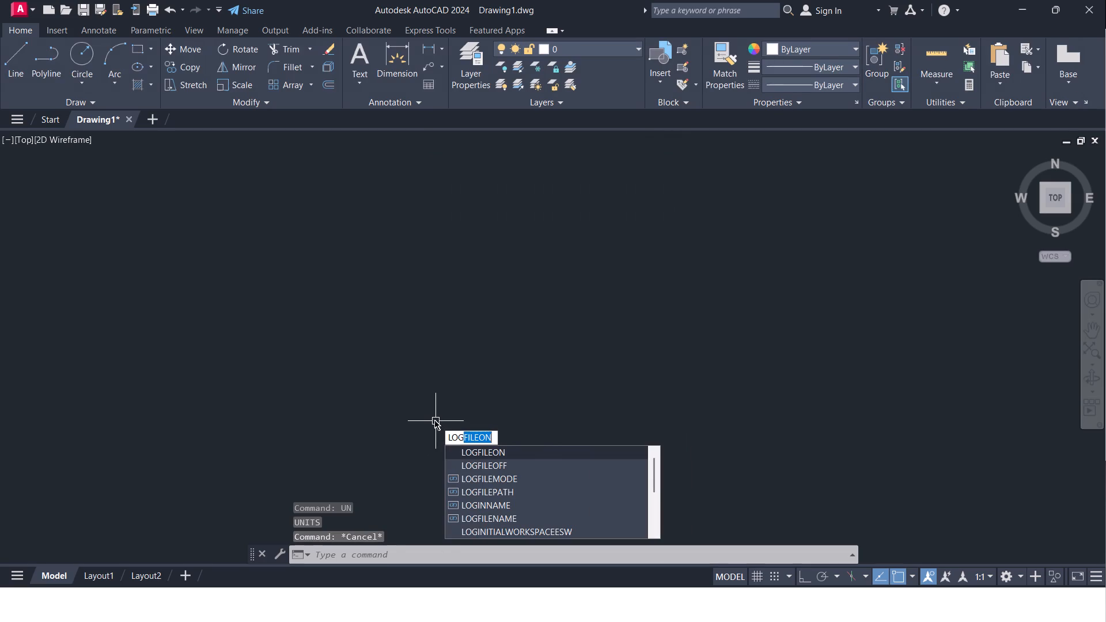
pyautogui.click(475, 456)
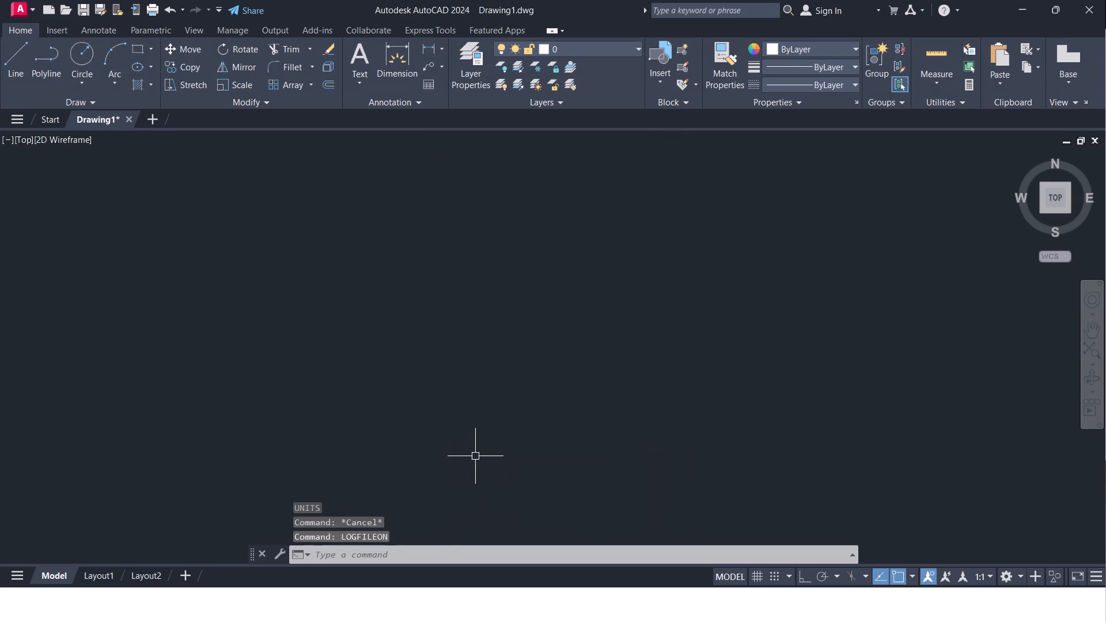
# Modify the ISO-25 dimension style's primary units to Architectural format with 0'-0 1/2" precision.
pyautogui.press('d')
pyautogui.press('Return')
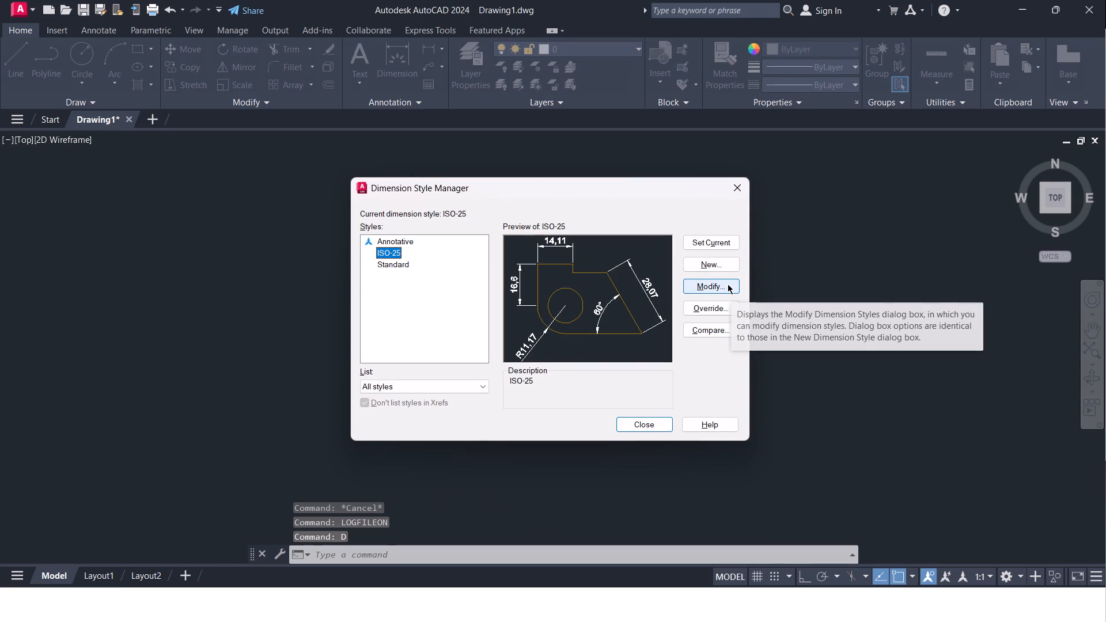
pyautogui.click(728, 284)
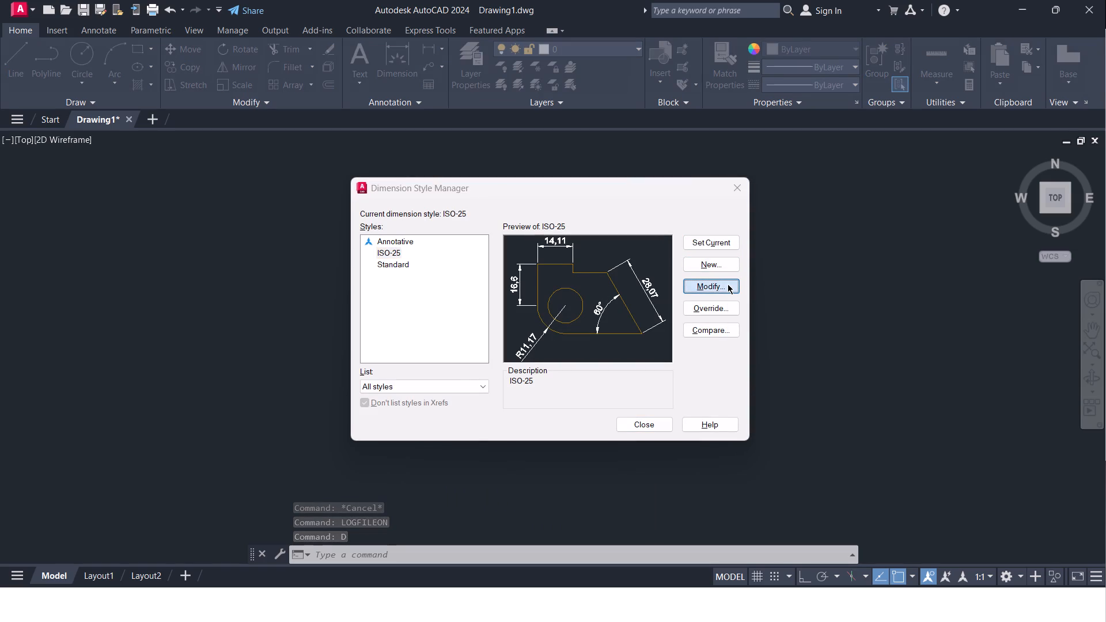
pyautogui.click(523, 147)
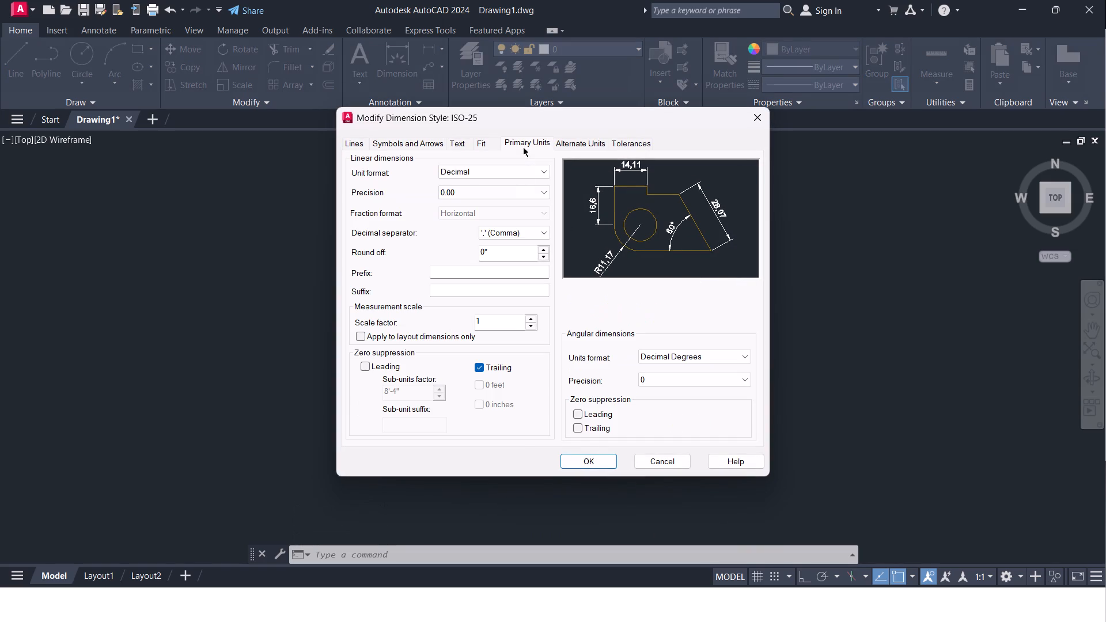
pyautogui.click(521, 165)
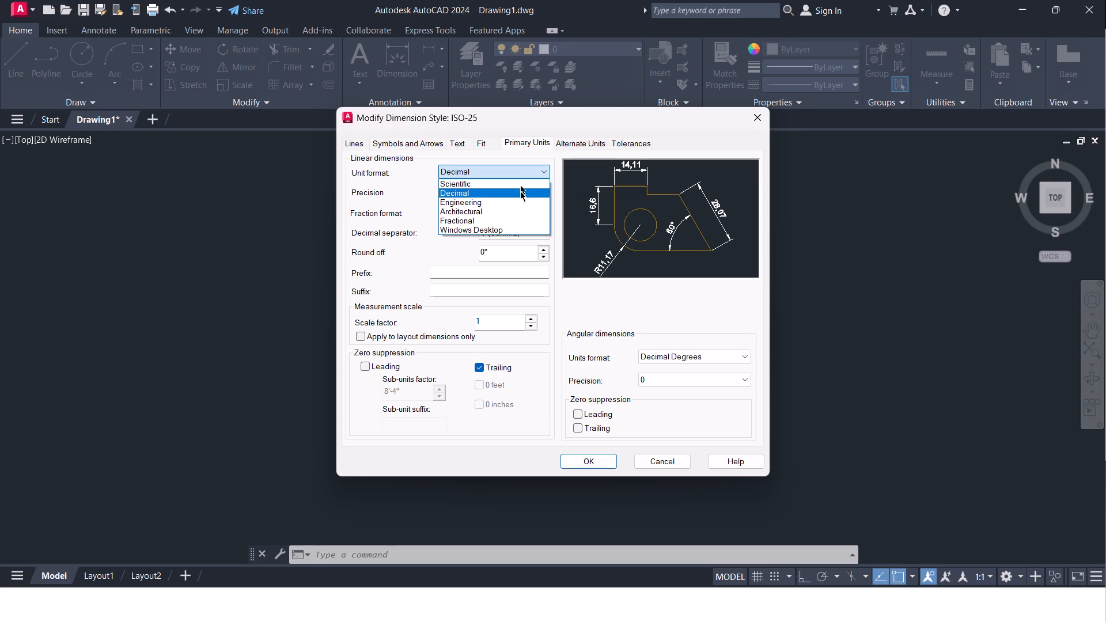
pyautogui.click(518, 213)
pyautogui.click(510, 194)
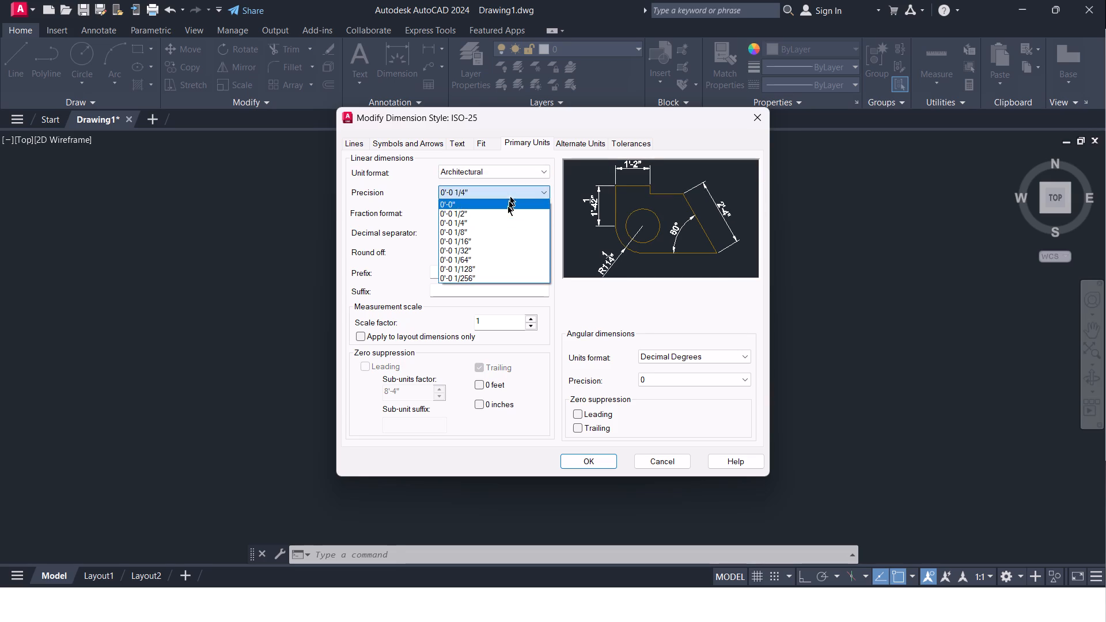
pyautogui.click(507, 213)
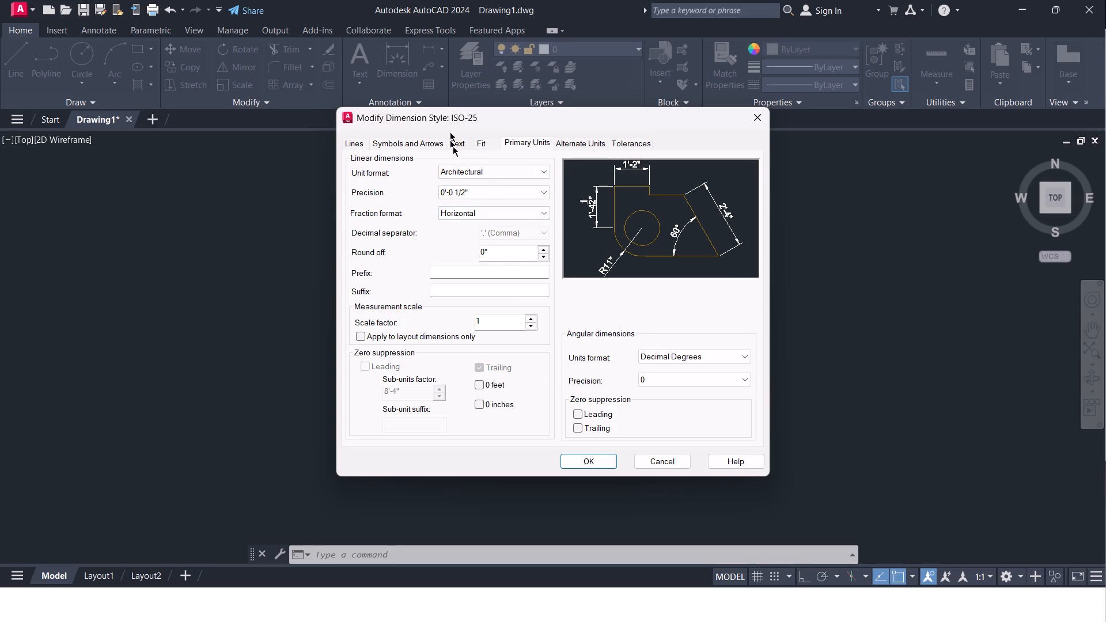
# Set the ISO-25 dimension text height to 9" and its offset from the dimension line to 2".
pyautogui.click(463, 145)
pyautogui.click(459, 136)
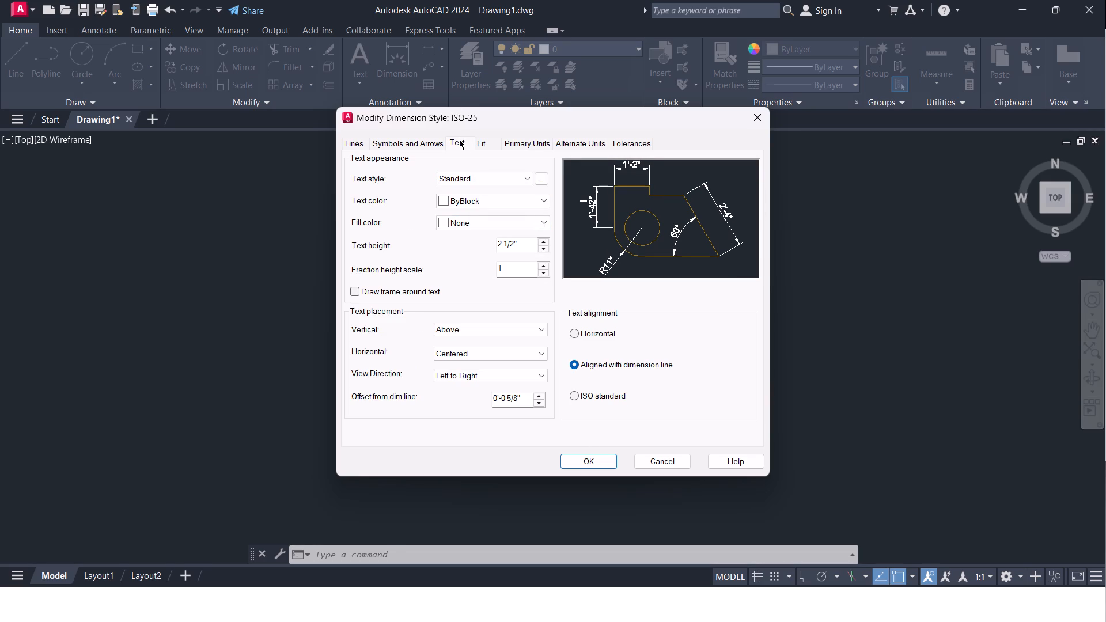
pyautogui.click(459, 139)
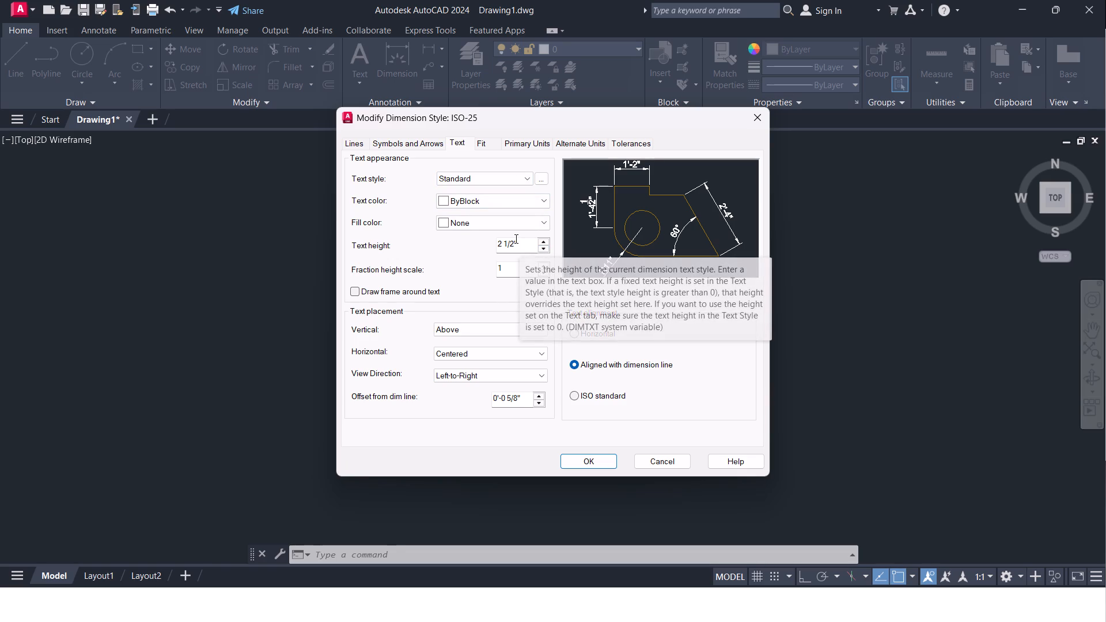
pyautogui.moveTo(520, 241); pyautogui.dragTo(476, 265)
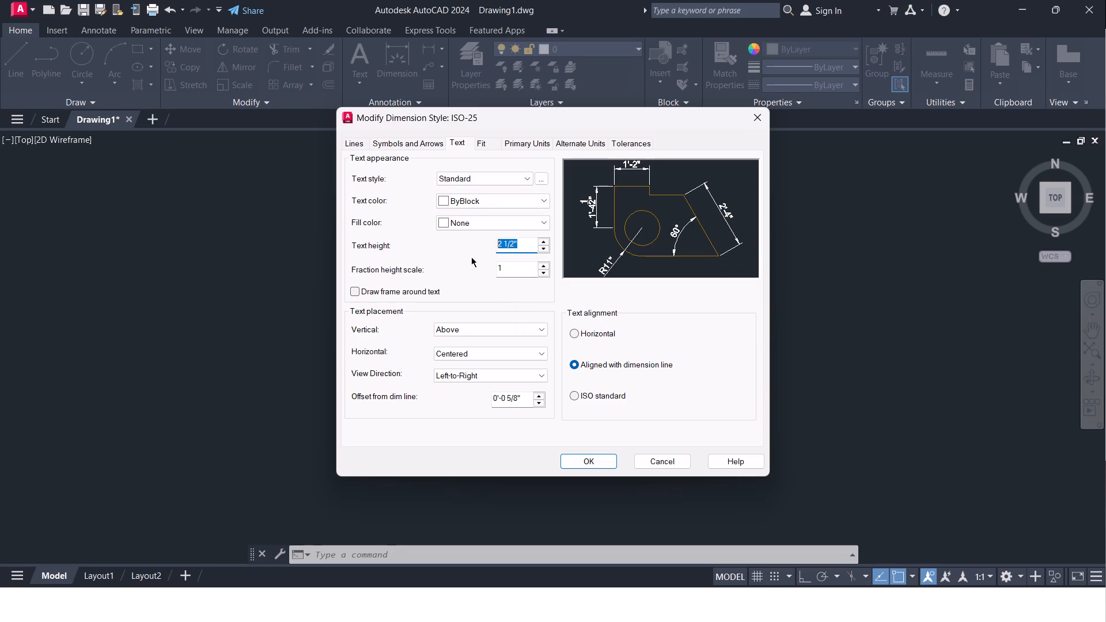
pyautogui.press('9')
pyautogui.hotkey('shift', '"')
pyautogui.moveTo(519, 400); pyautogui.dragTo(488, 416)
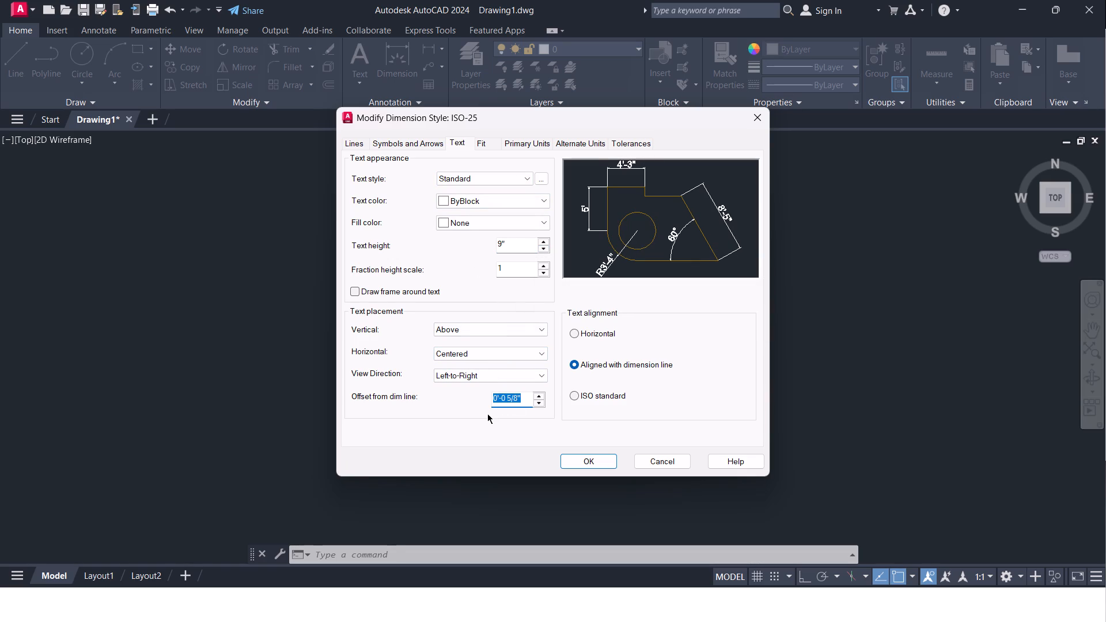
pyautogui.write('2"')
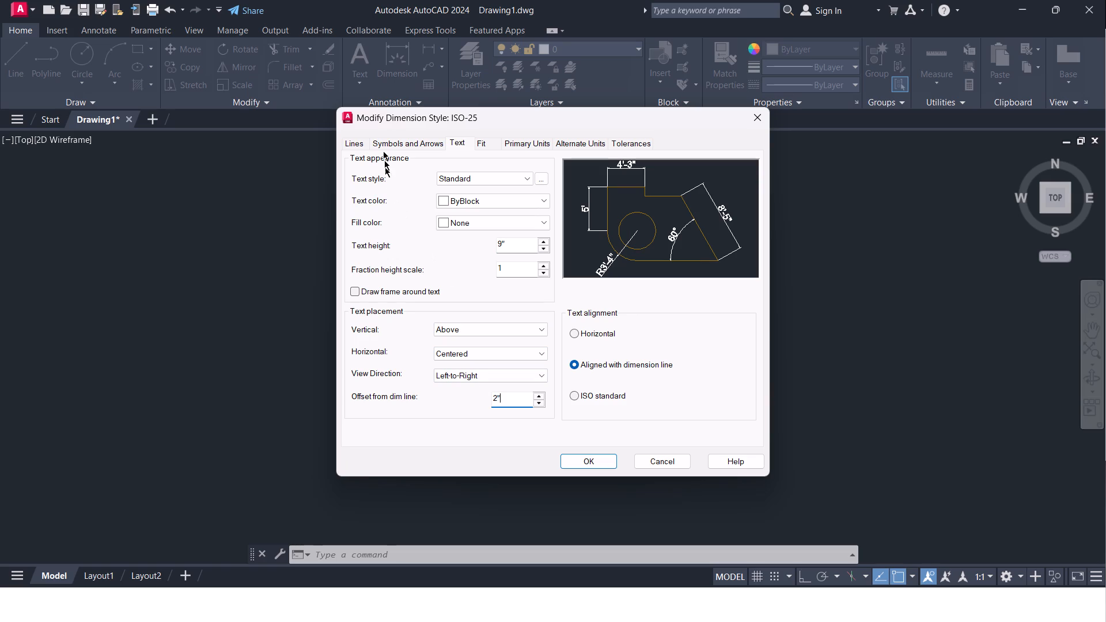
# Set the ISO-25 dimension style's arrow size to 9".
pyautogui.click(384, 139)
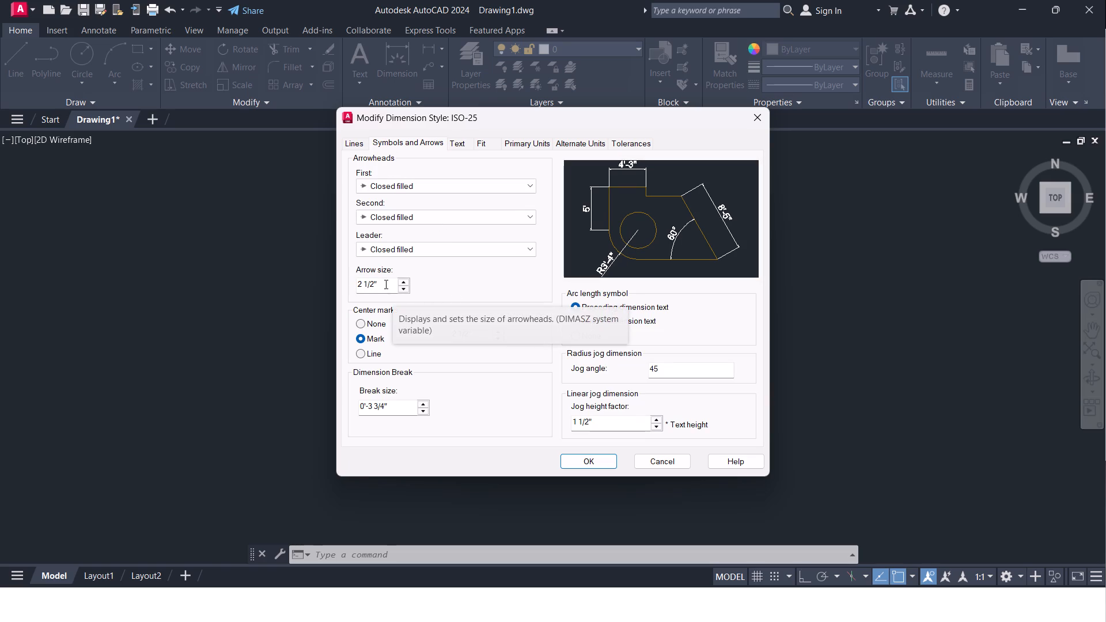
pyautogui.moveTo(386, 285); pyautogui.dragTo(358, 299)
pyautogui.write('9"')
pyautogui.click(467, 271)
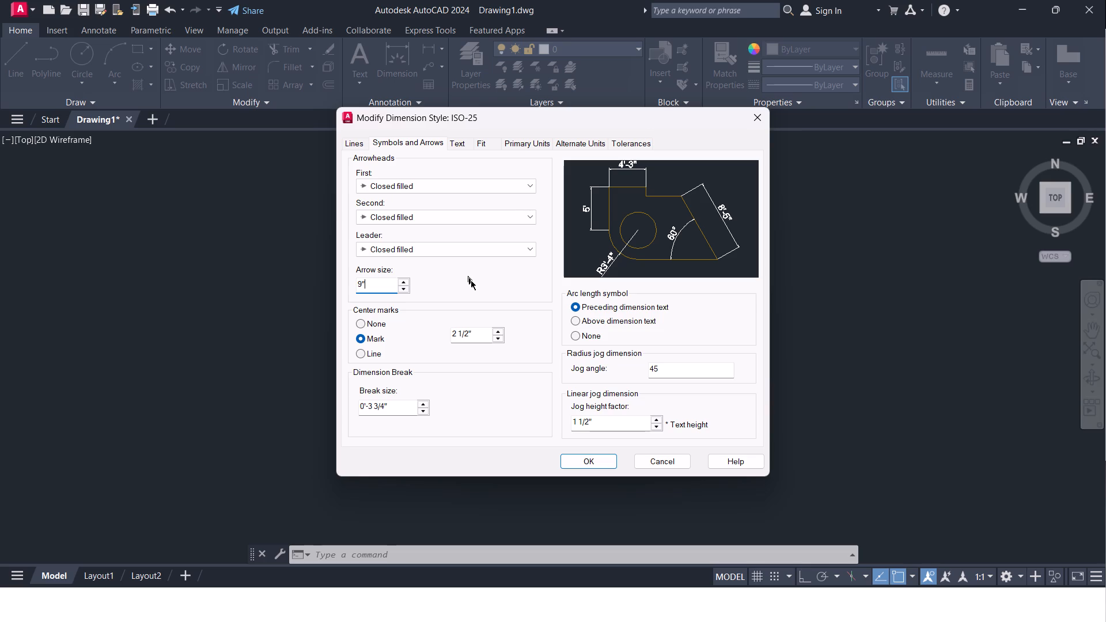
# Apply the modified ISO-25 dimension style settings, keeping Closed filled as the first arrowhead.
pyautogui.click(479, 335)
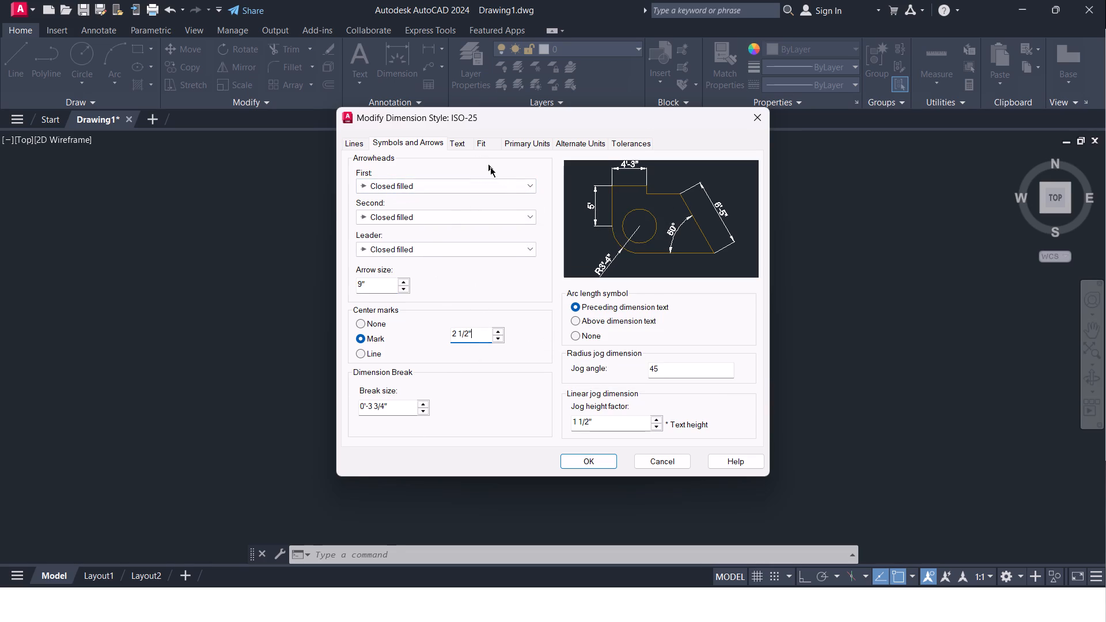
pyautogui.click(509, 185)
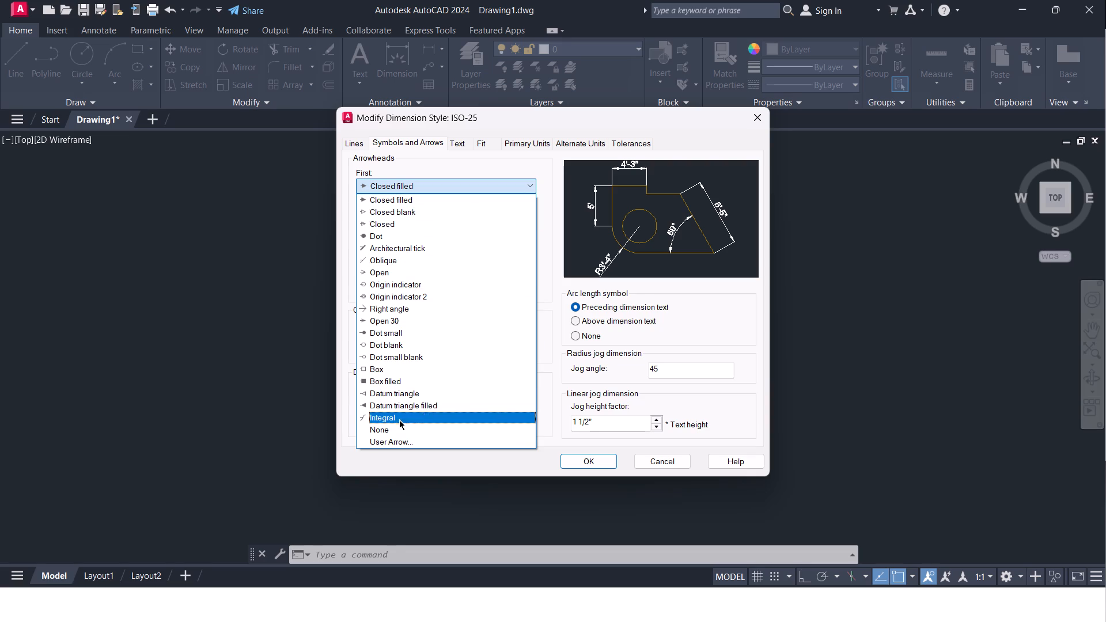
pyautogui.click(361, 189)
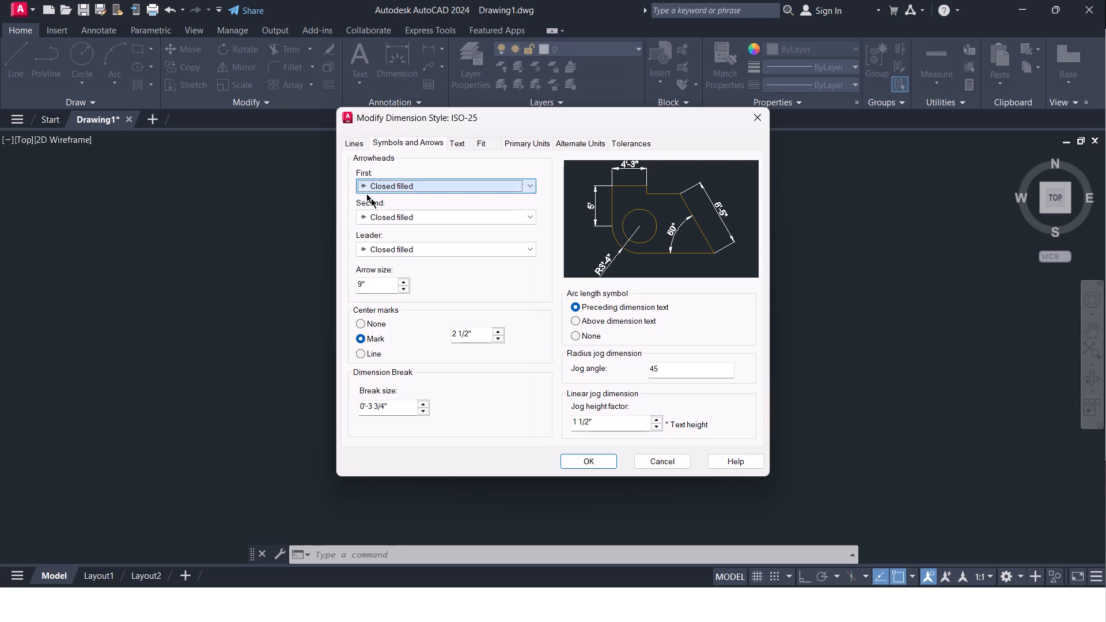
pyautogui.click(598, 465)
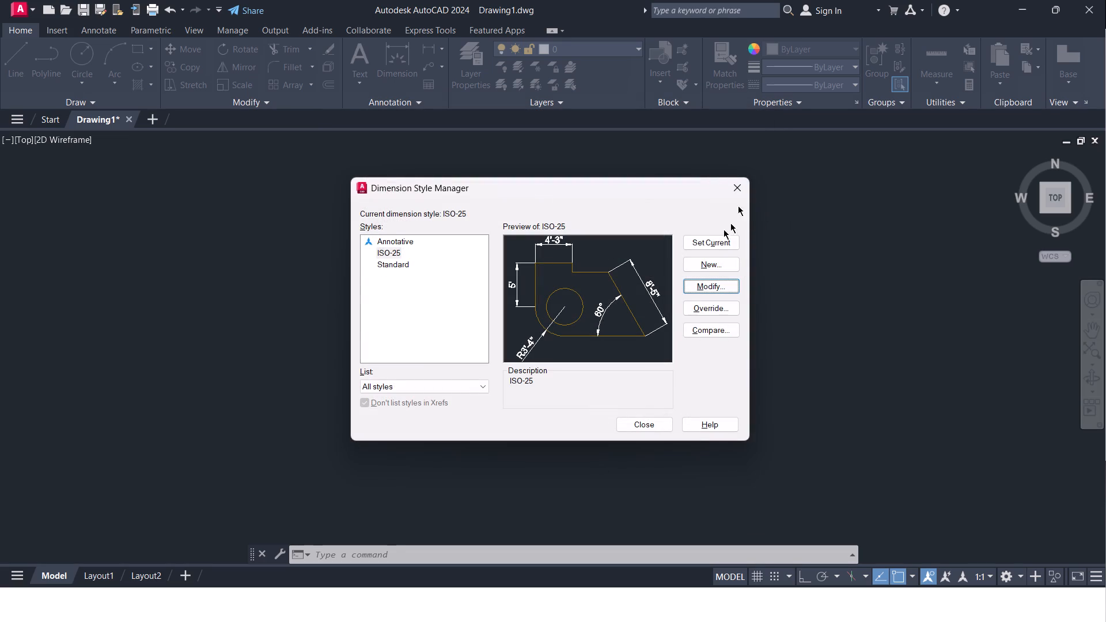
# Set ISO-25 as the current dimension style and close the Dimension Style Manager.
pyautogui.click(710, 244)
pyautogui.click(710, 244)
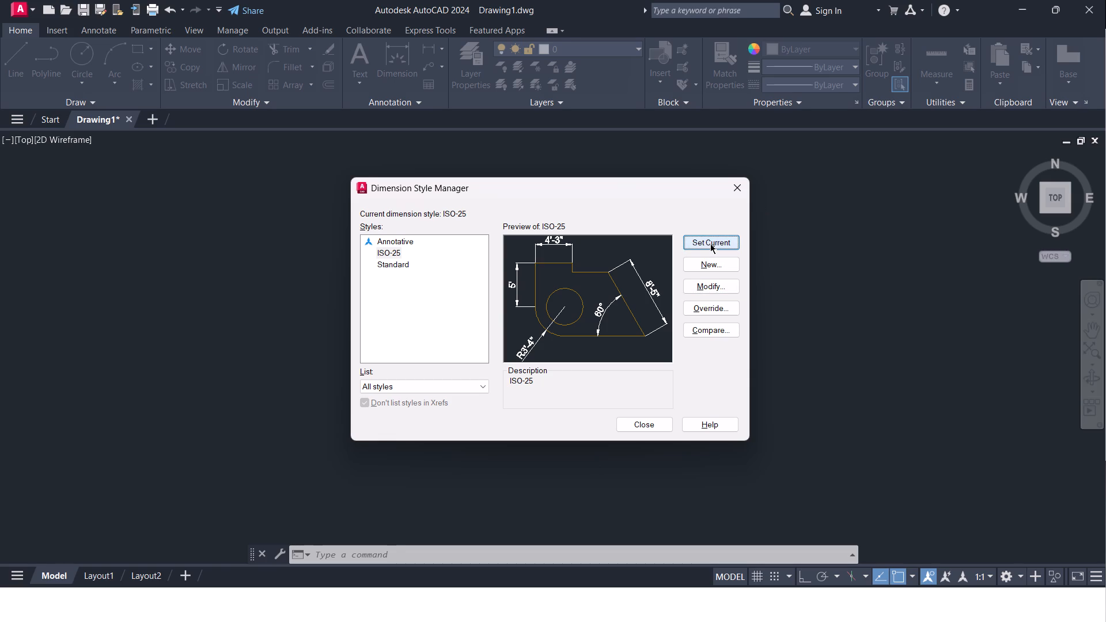
pyautogui.click(710, 244)
pyautogui.click(710, 244)
pyautogui.click(726, 244)
pyautogui.click(639, 424)
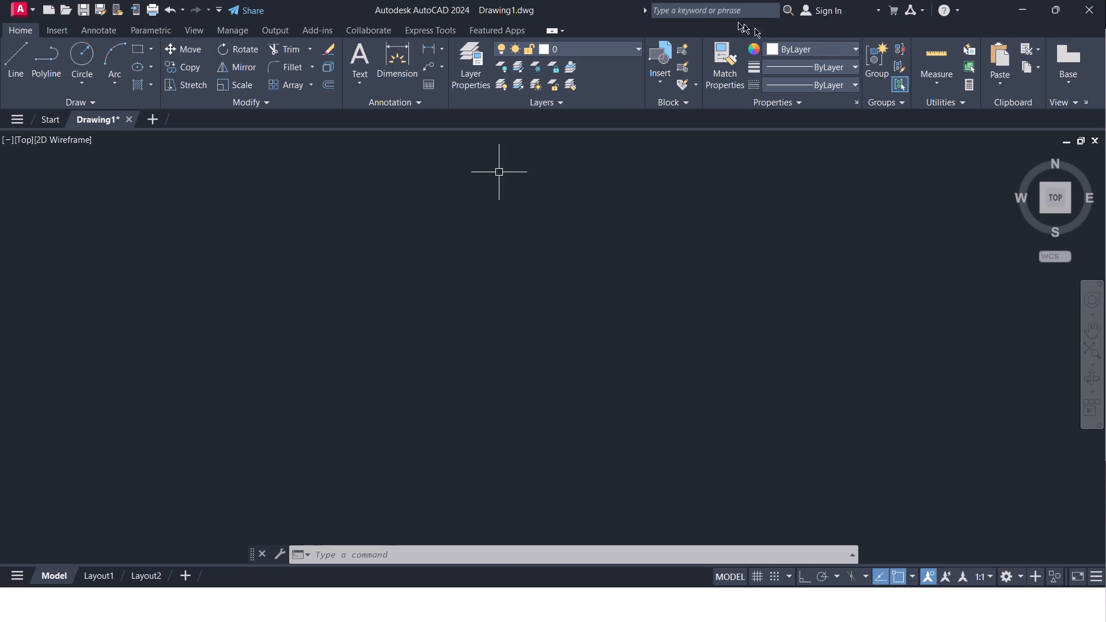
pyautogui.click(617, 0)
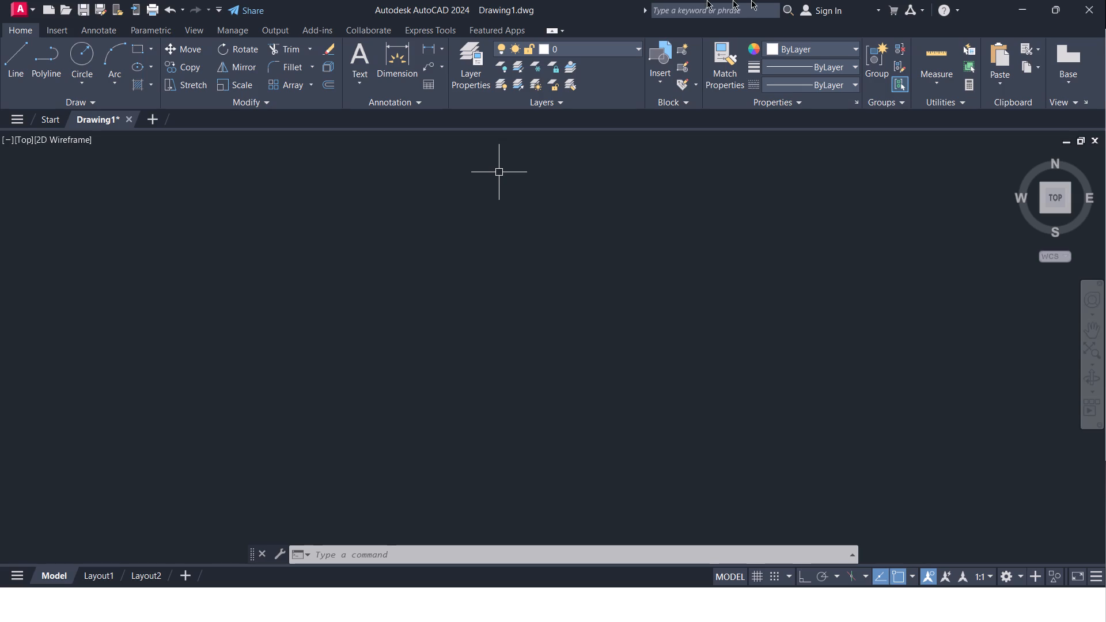
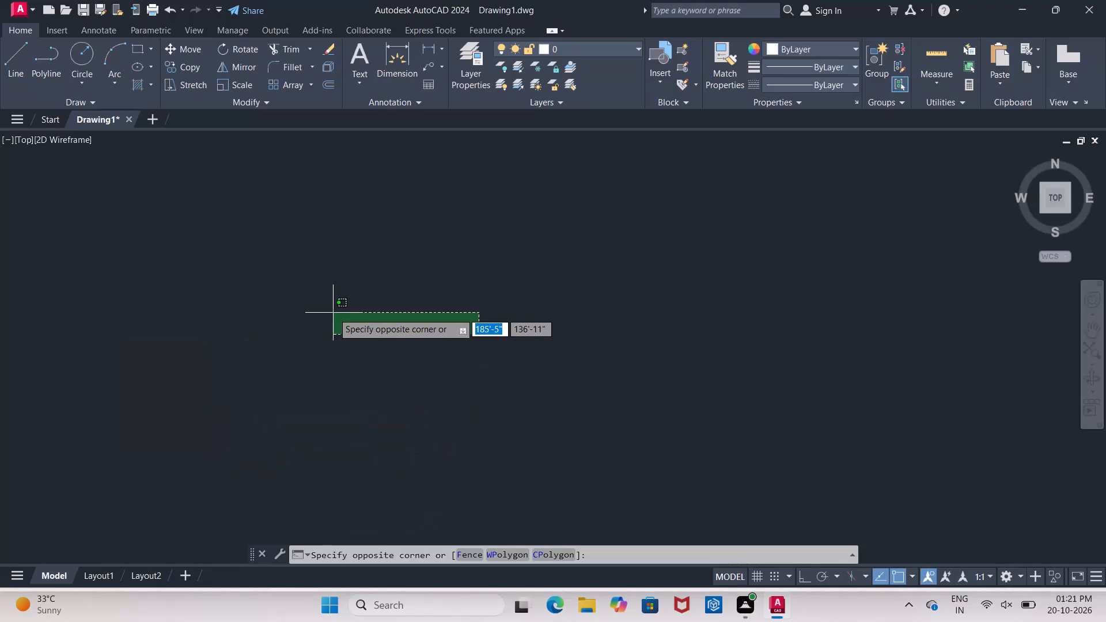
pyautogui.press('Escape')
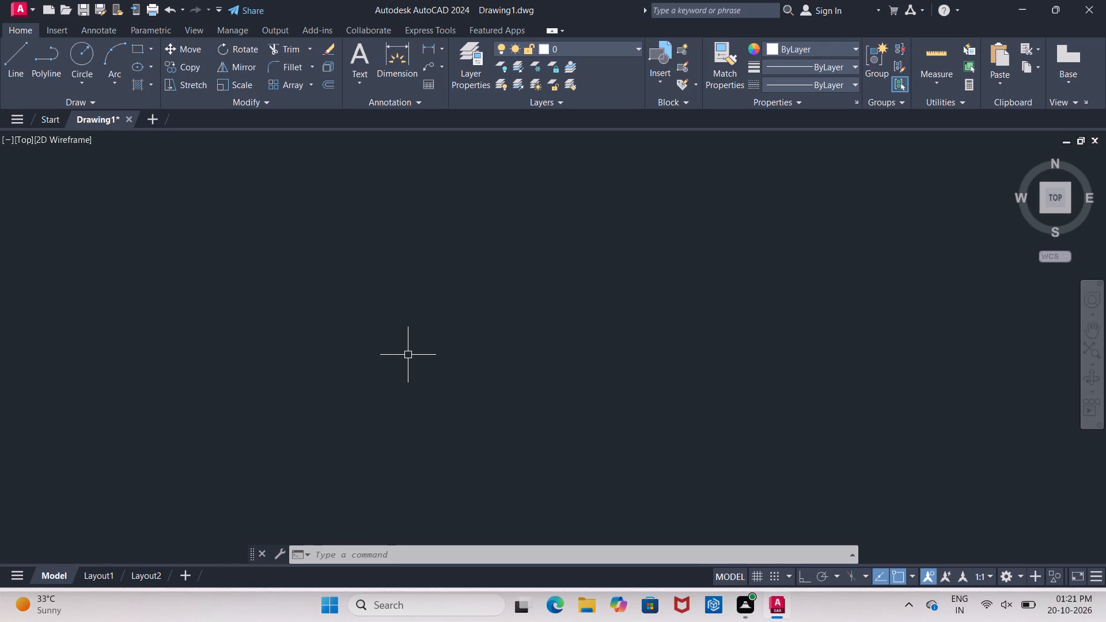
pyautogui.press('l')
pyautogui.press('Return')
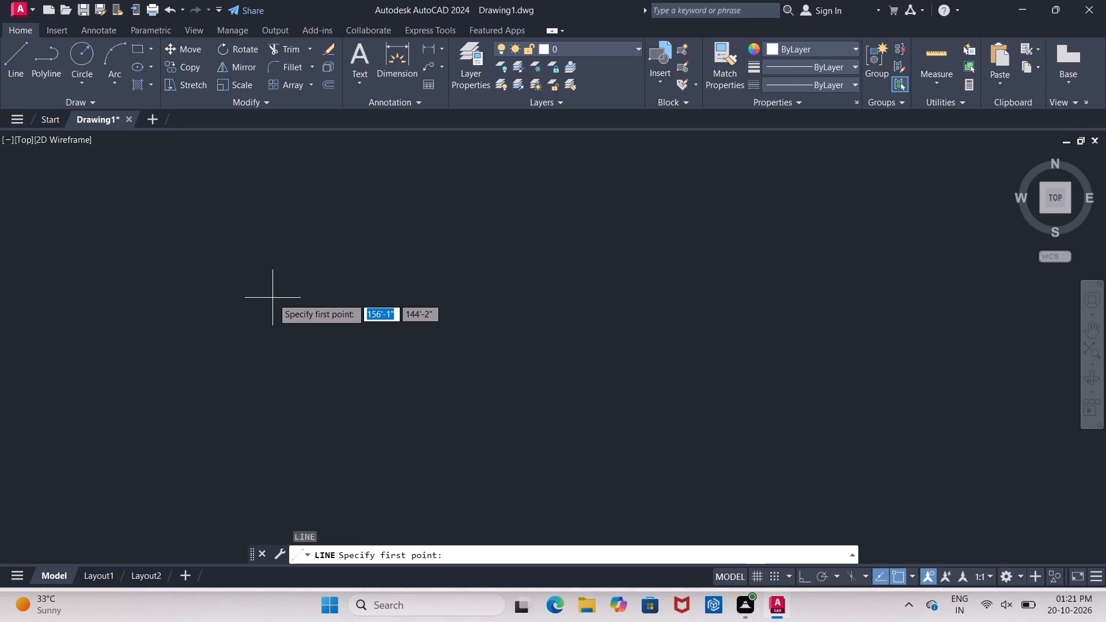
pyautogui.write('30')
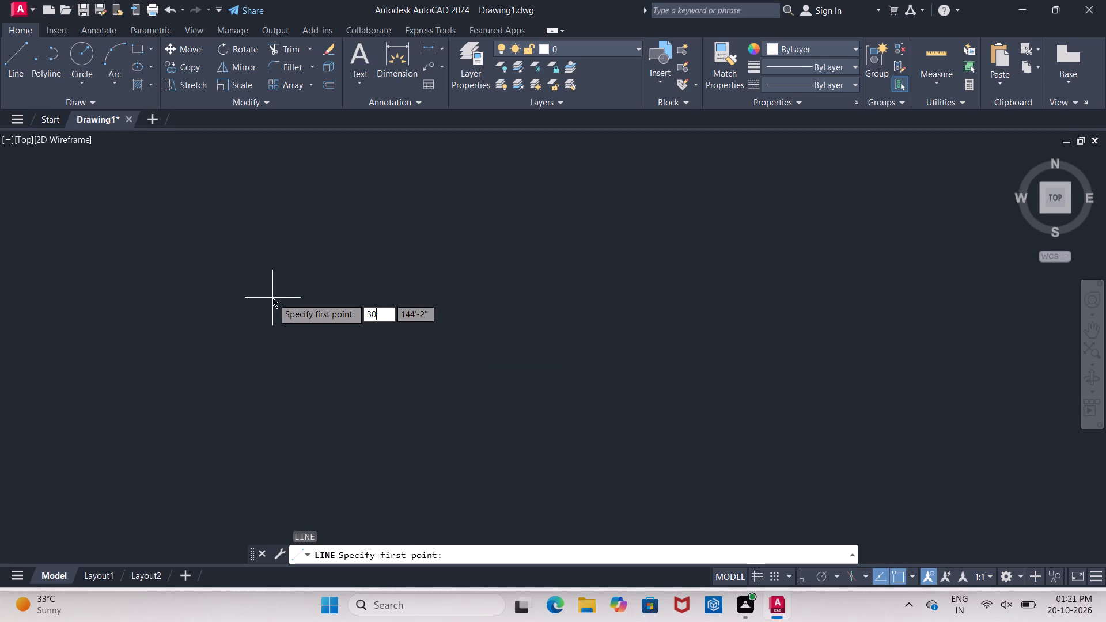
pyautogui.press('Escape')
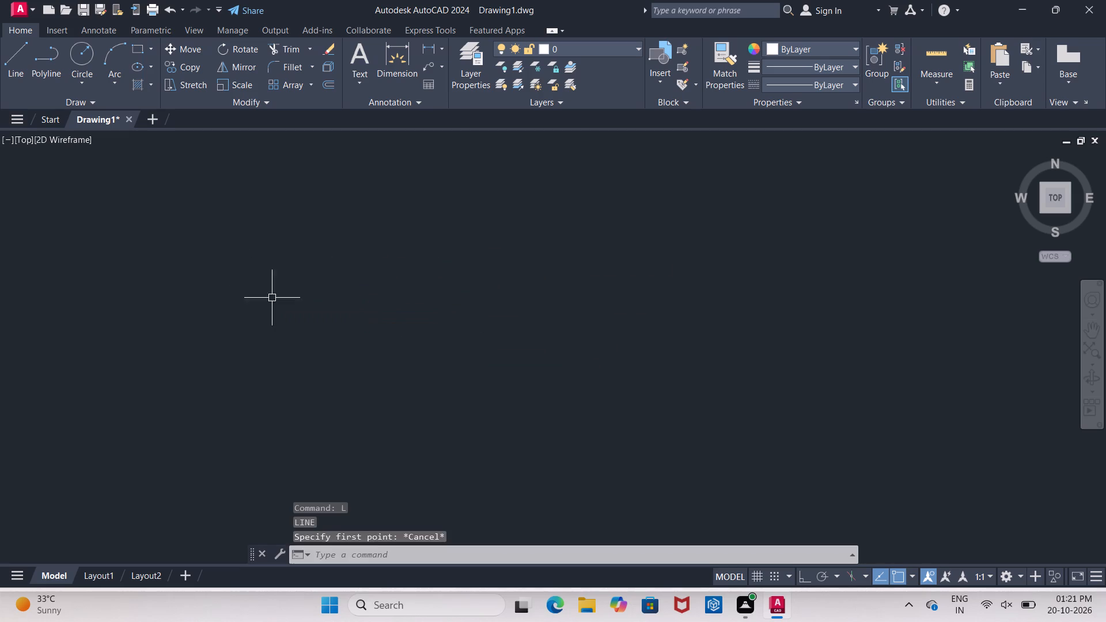
# Start a line in the empty drawing area, turn Ortho on, and draw a 30' horizontal segment towards the east.
pyautogui.press('l')
pyautogui.press('Return')
pyautogui.click(269, 244)
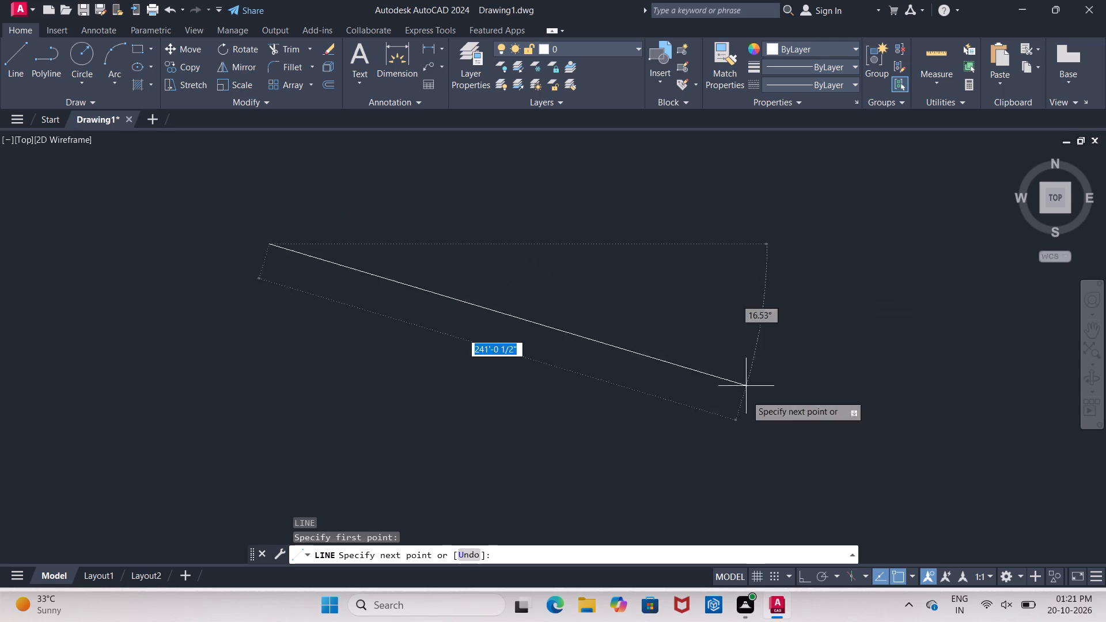
pyautogui.click(806, 581)
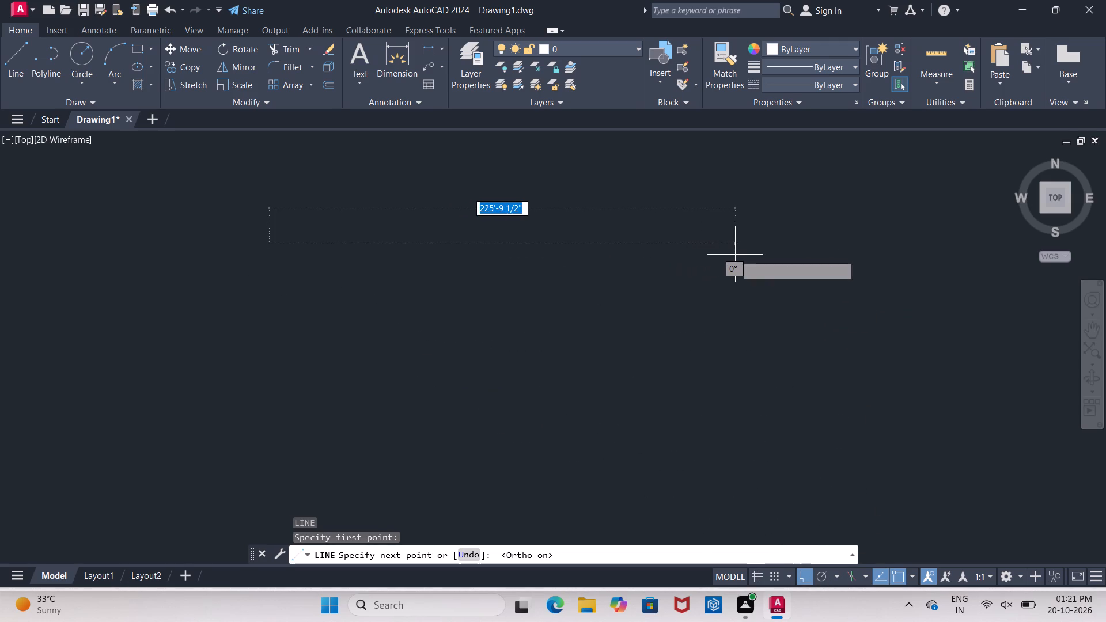
pyautogui.write('30')
pyautogui.press("'")
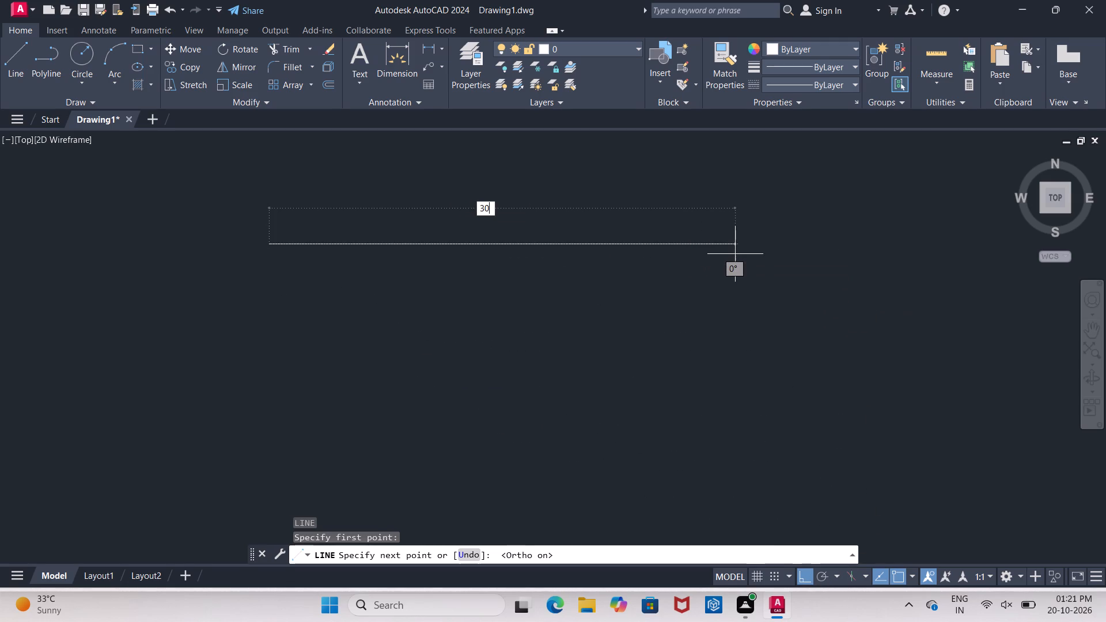
pyautogui.press('Return')
# Continue the line with a 36' vertical segment straight down from the east end of the 30' segment.
pyautogui.scroll(1, 649, 250)
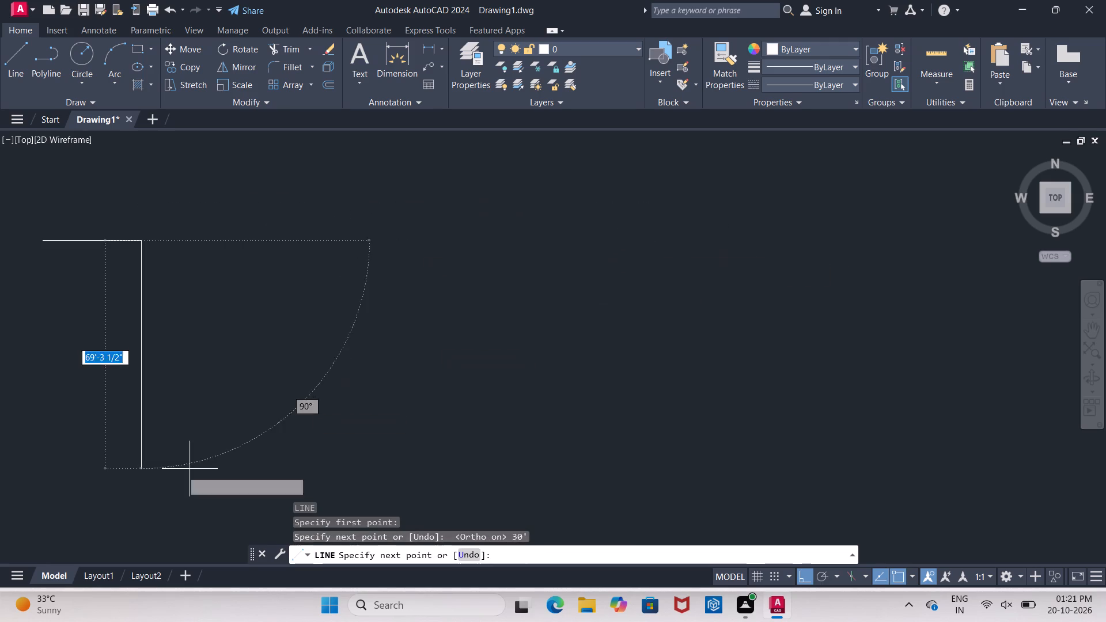
pyautogui.scroll(-3, 283, 264)
pyautogui.scroll(7, 312, 278)
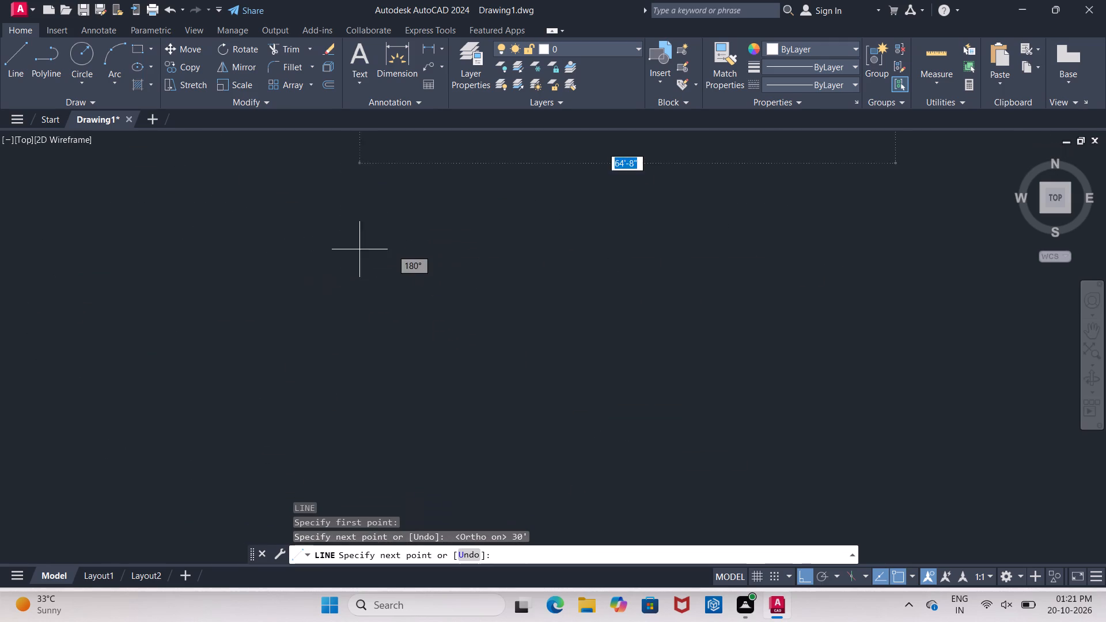
pyautogui.scroll(-4, 462, 304)
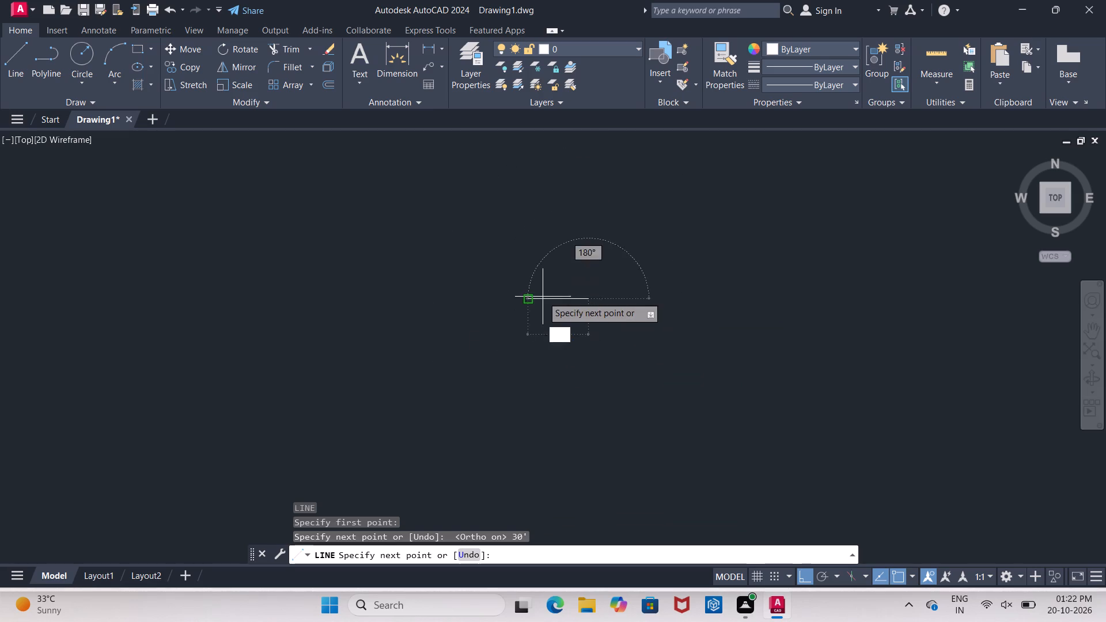
pyautogui.scroll(3, 543, 297)
pyautogui.scroll(2, 615, 369)
pyautogui.scroll(-2, 595, 312)
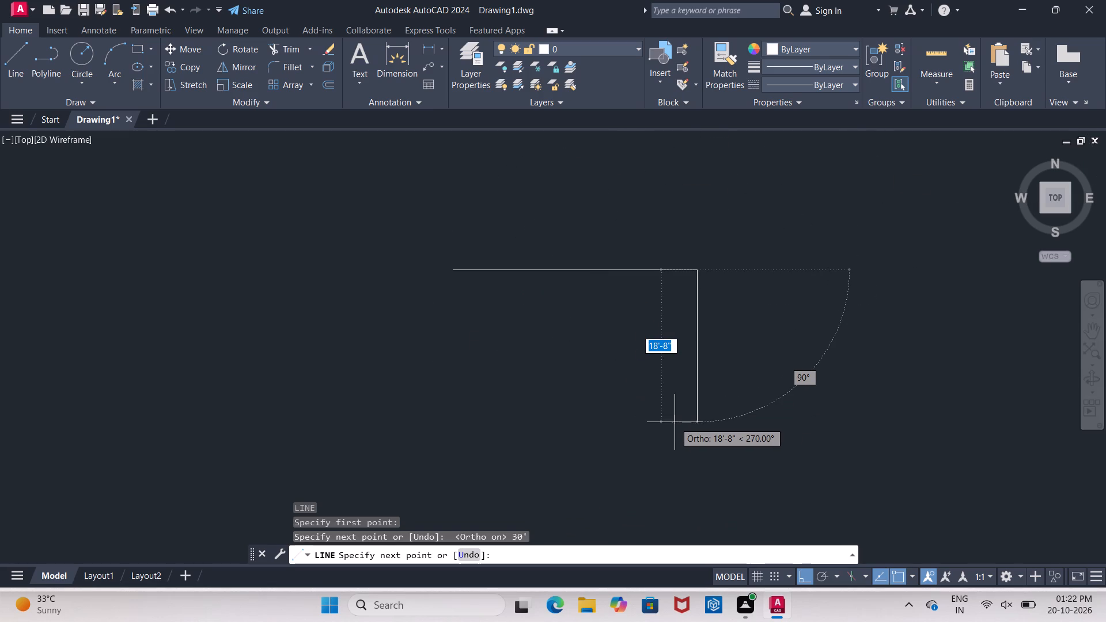
pyautogui.write('36')
pyautogui.press("'")
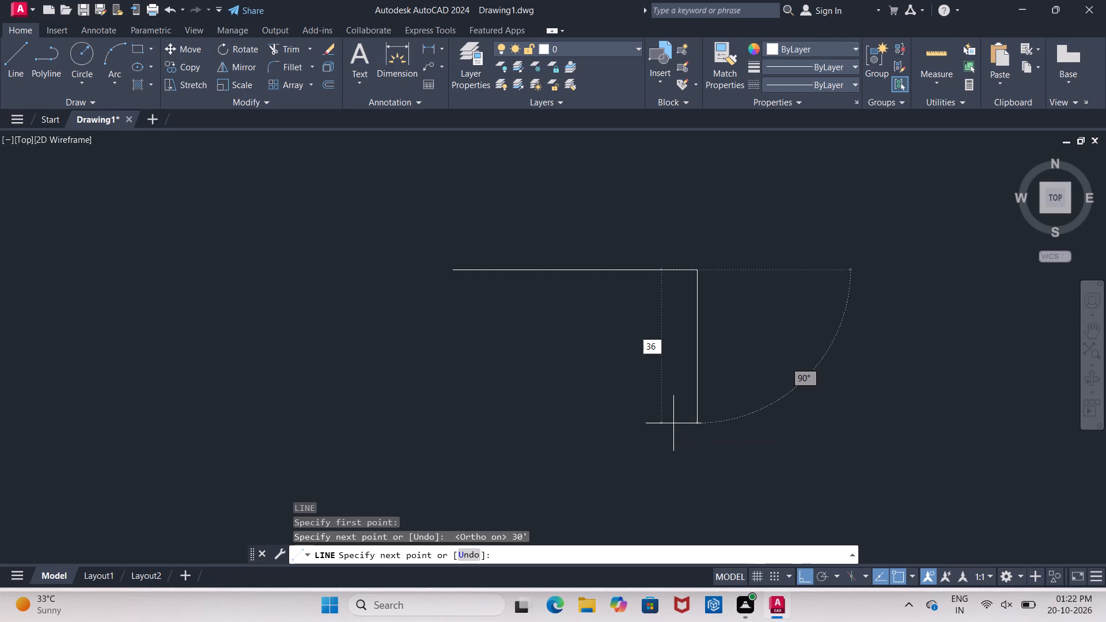
pyautogui.press('Return')
# Draw the 30' bottom segment back towards the west and close the rectangle at its starting corner.
pyautogui.scroll(-1, 790, 176)
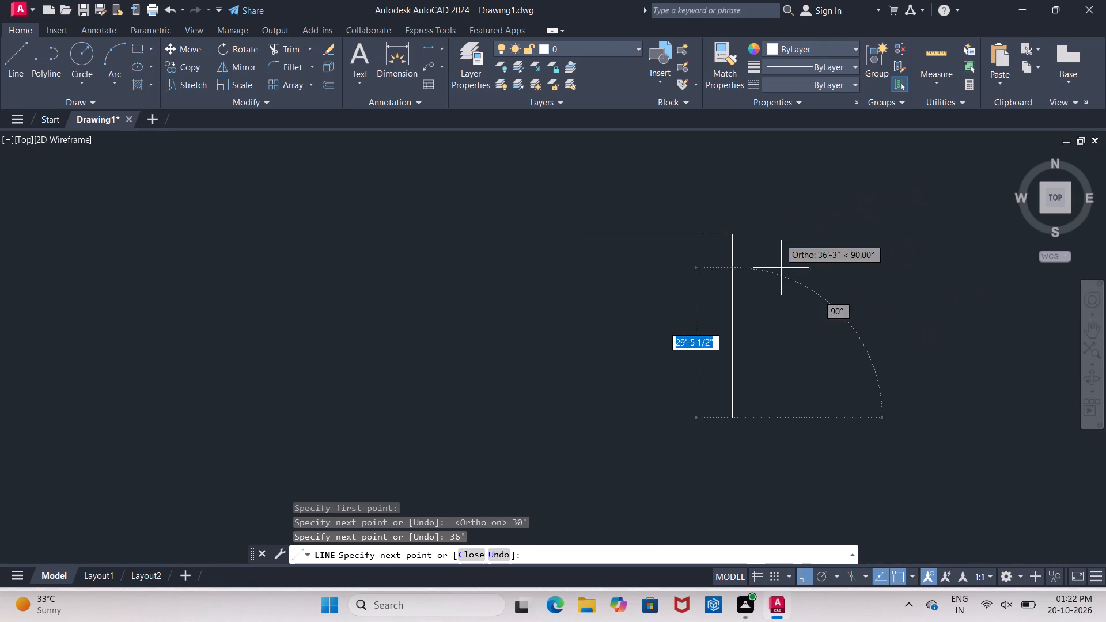
pyautogui.press('3')
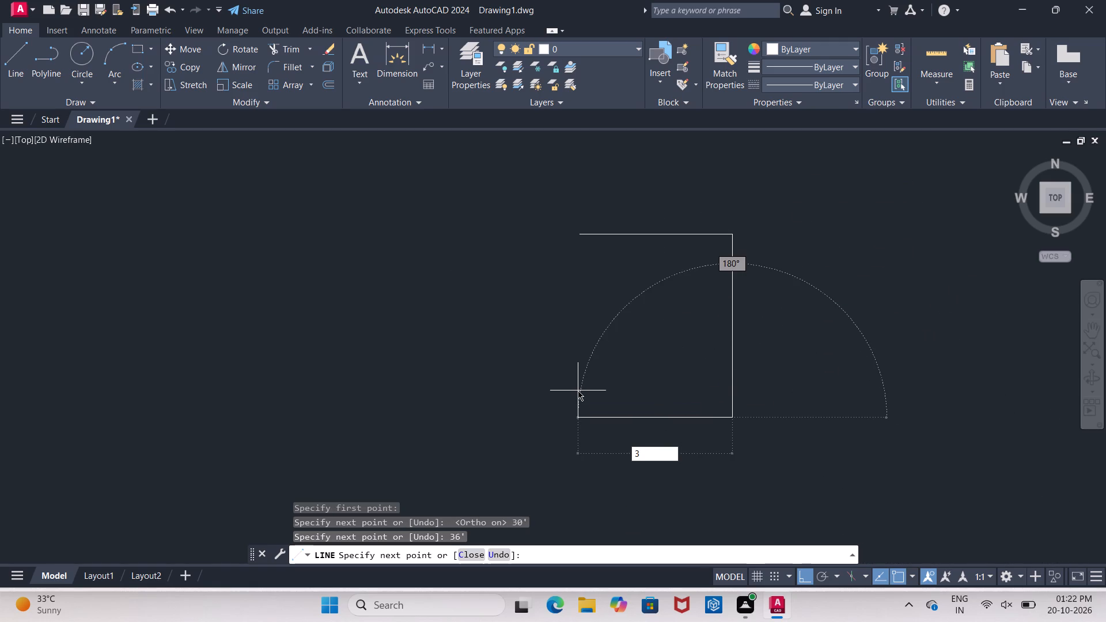
pyautogui.press('0')
pyautogui.press("'")
pyautogui.press('Return')
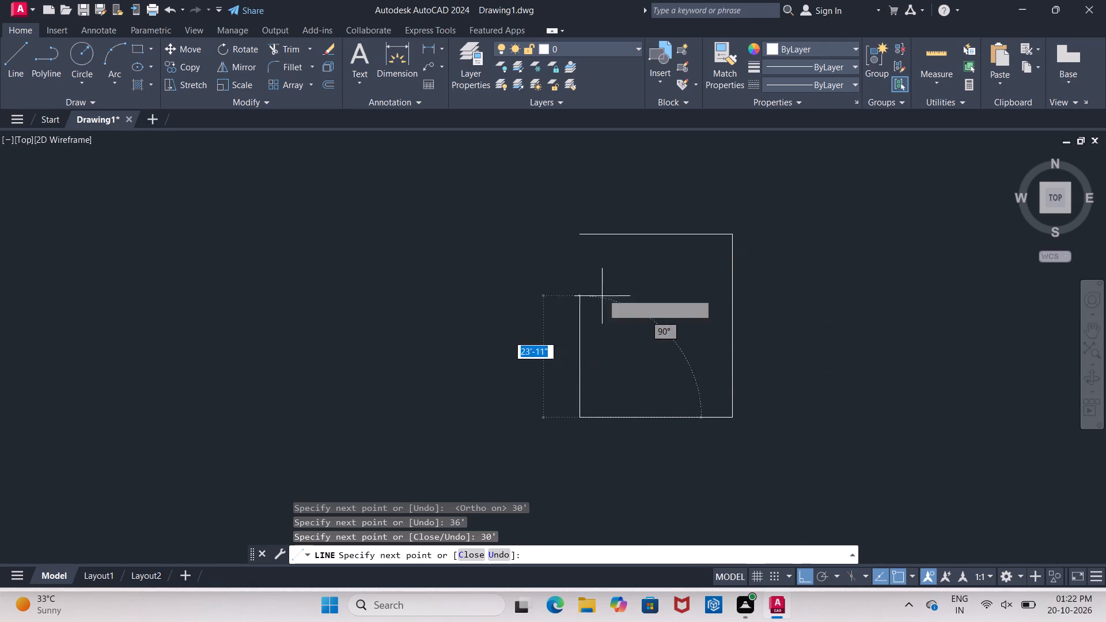
pyautogui.click(581, 236)
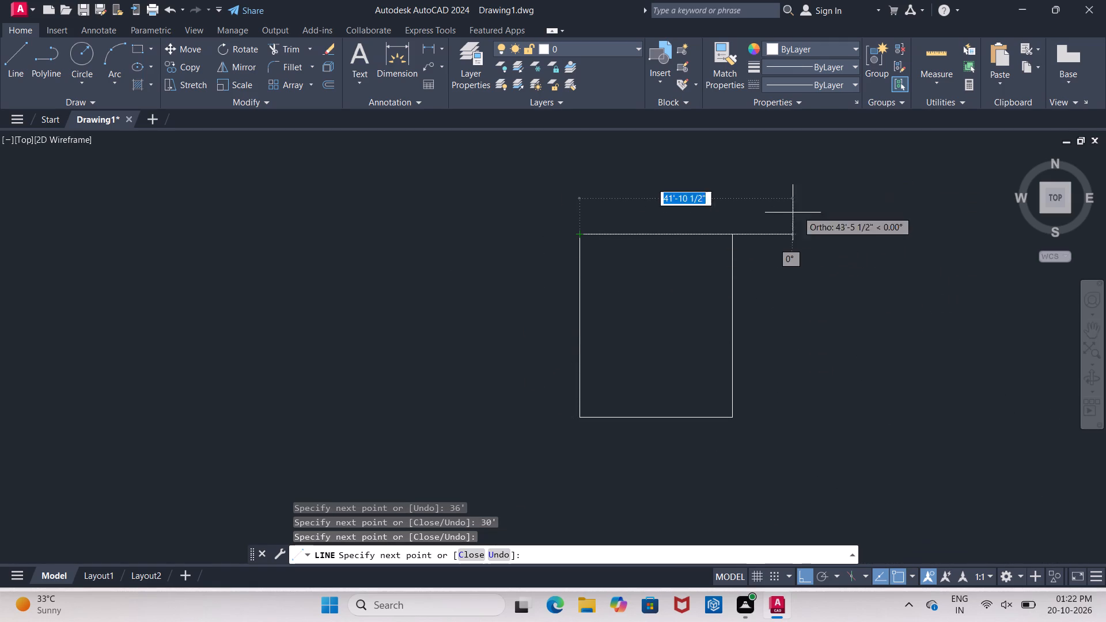
pyautogui.press('Escape')
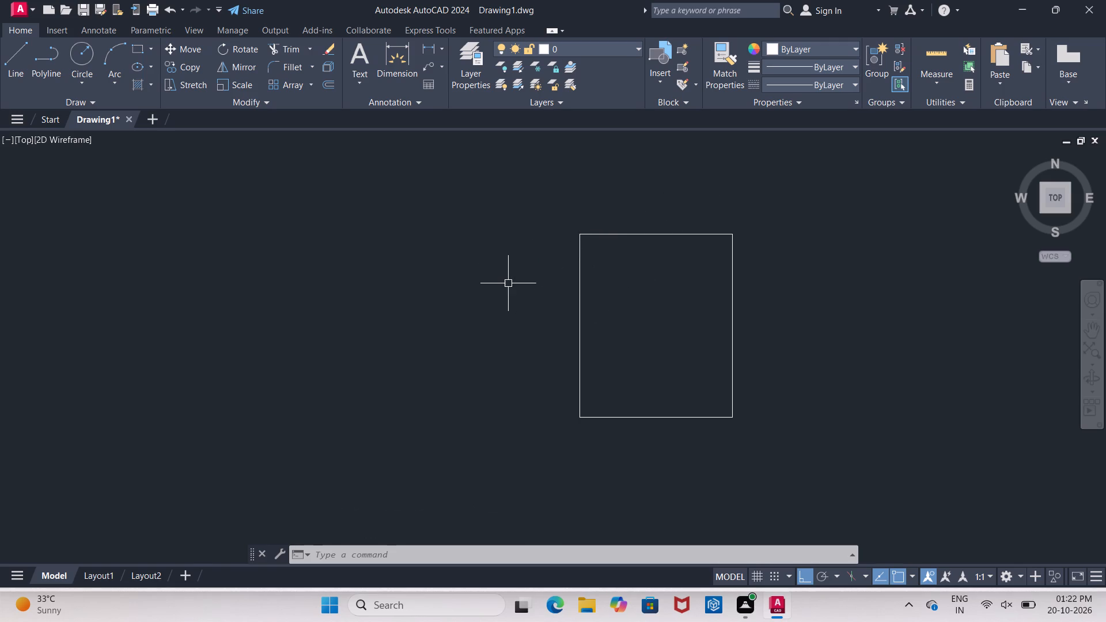
# Offset the west, north and east sides of the rectangle outward by 9".
pyautogui.press('o')
pyautogui.press('Return')
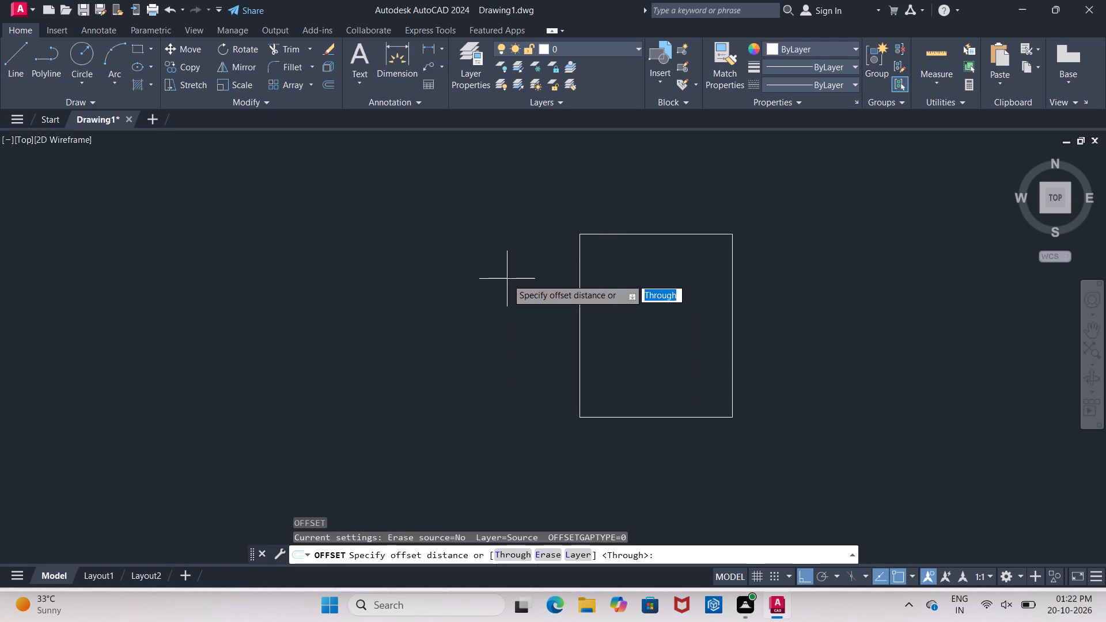
pyautogui.press('9')
pyautogui.hotkey('shift', '"')
pyautogui.press('Return')
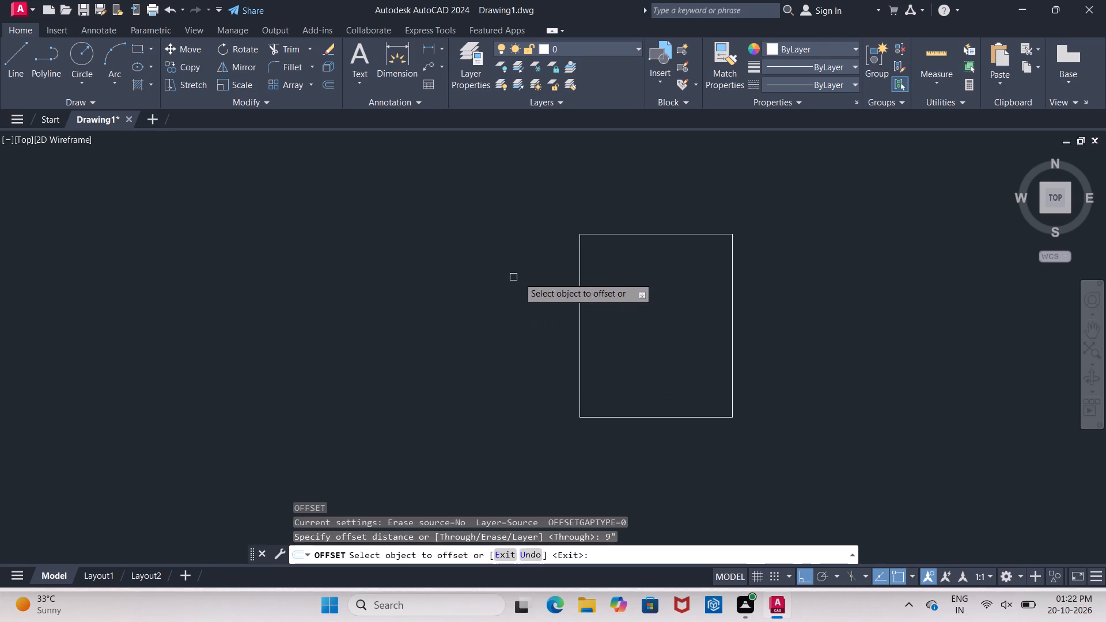
pyautogui.click(583, 319)
pyautogui.click(577, 318)
pyautogui.click(493, 309)
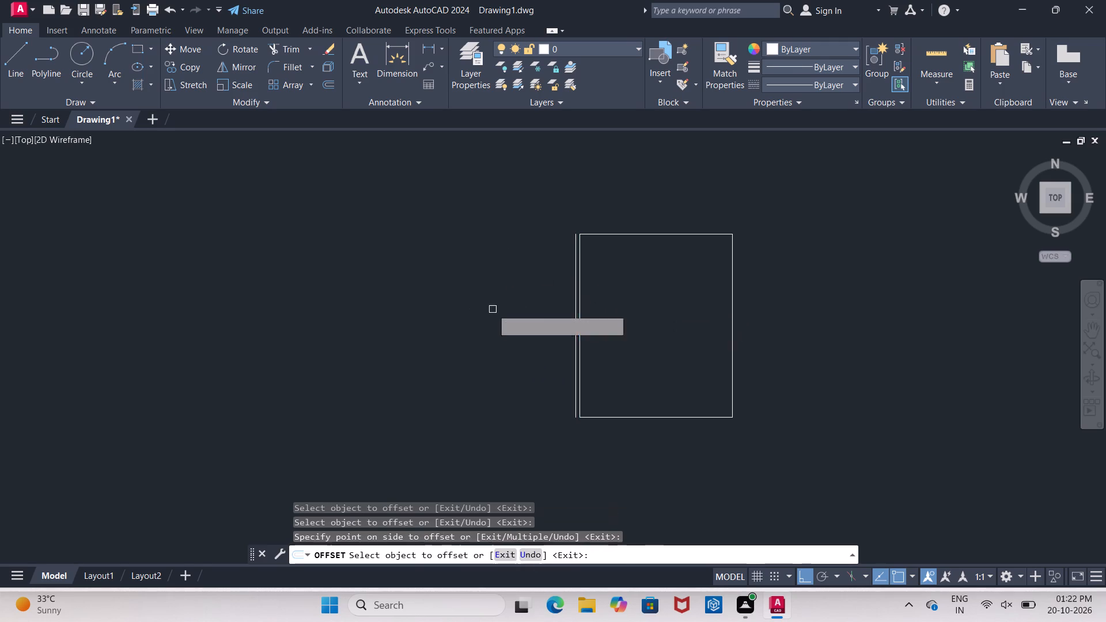
pyautogui.click(670, 234)
pyautogui.click(680, 180)
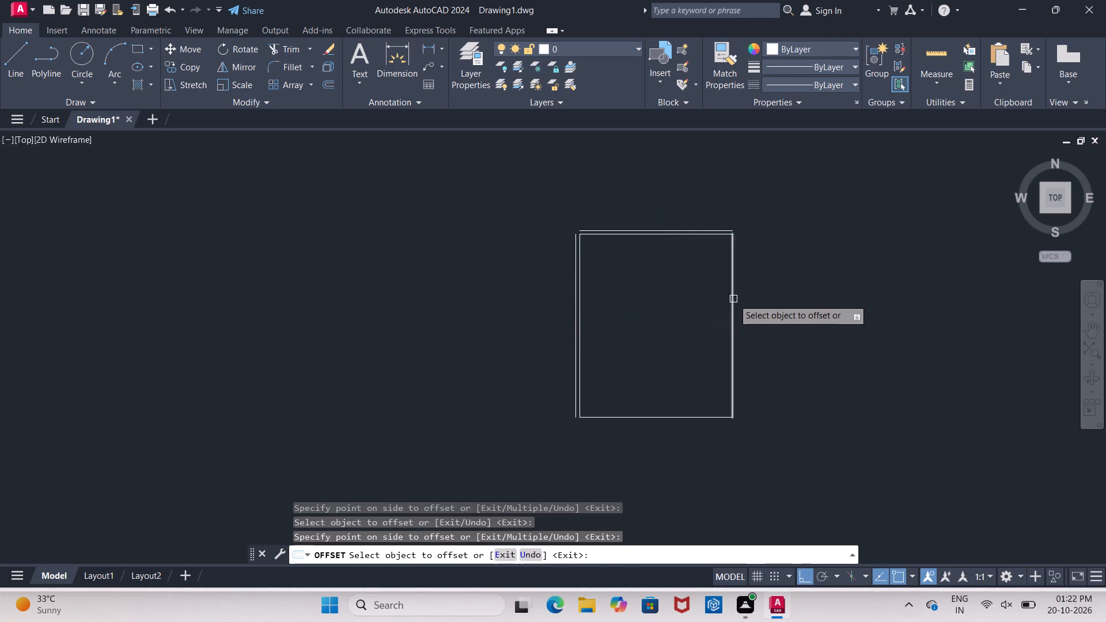
pyautogui.click(733, 299)
pyautogui.click(821, 301)
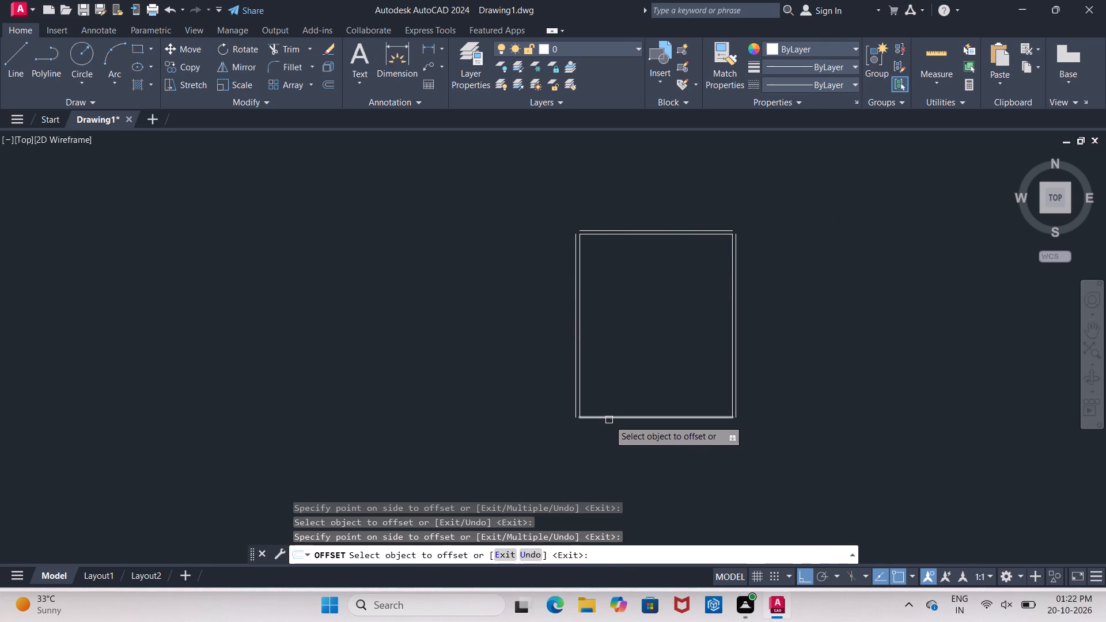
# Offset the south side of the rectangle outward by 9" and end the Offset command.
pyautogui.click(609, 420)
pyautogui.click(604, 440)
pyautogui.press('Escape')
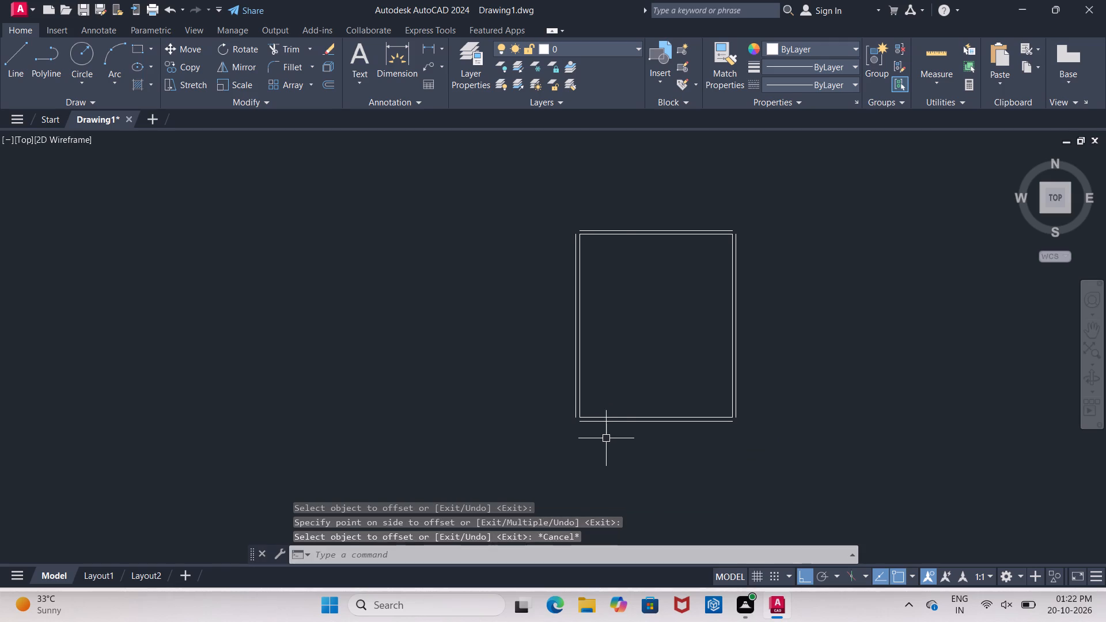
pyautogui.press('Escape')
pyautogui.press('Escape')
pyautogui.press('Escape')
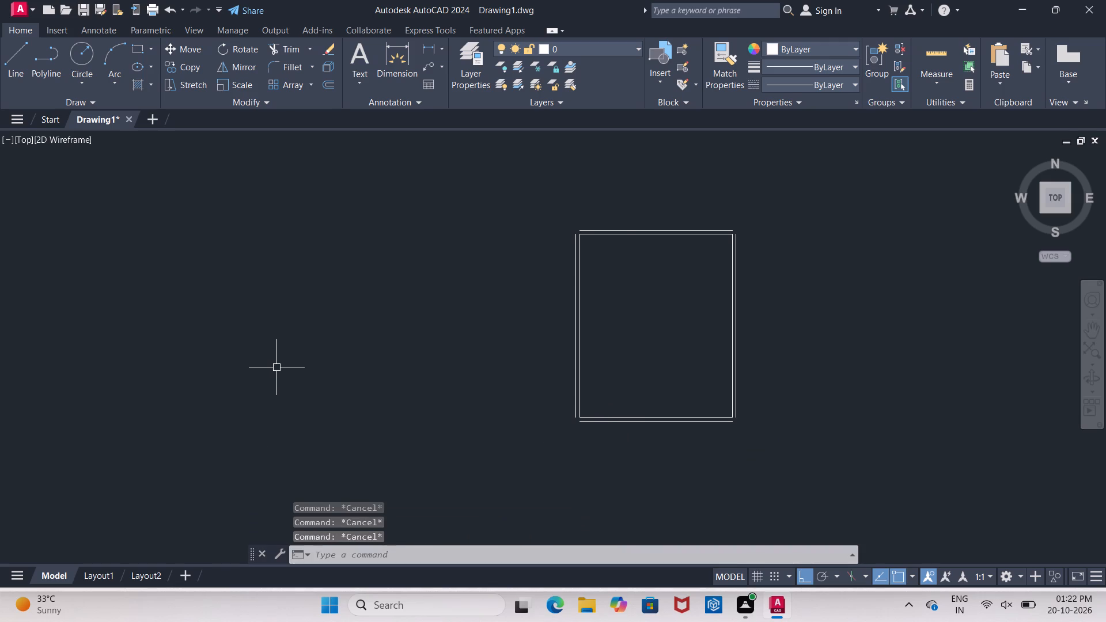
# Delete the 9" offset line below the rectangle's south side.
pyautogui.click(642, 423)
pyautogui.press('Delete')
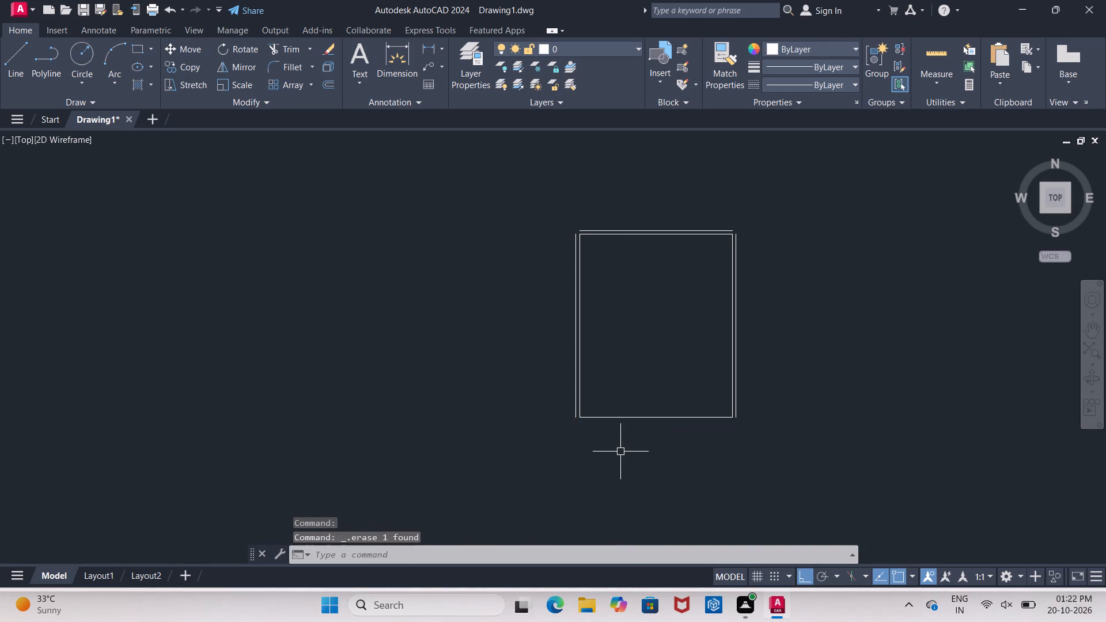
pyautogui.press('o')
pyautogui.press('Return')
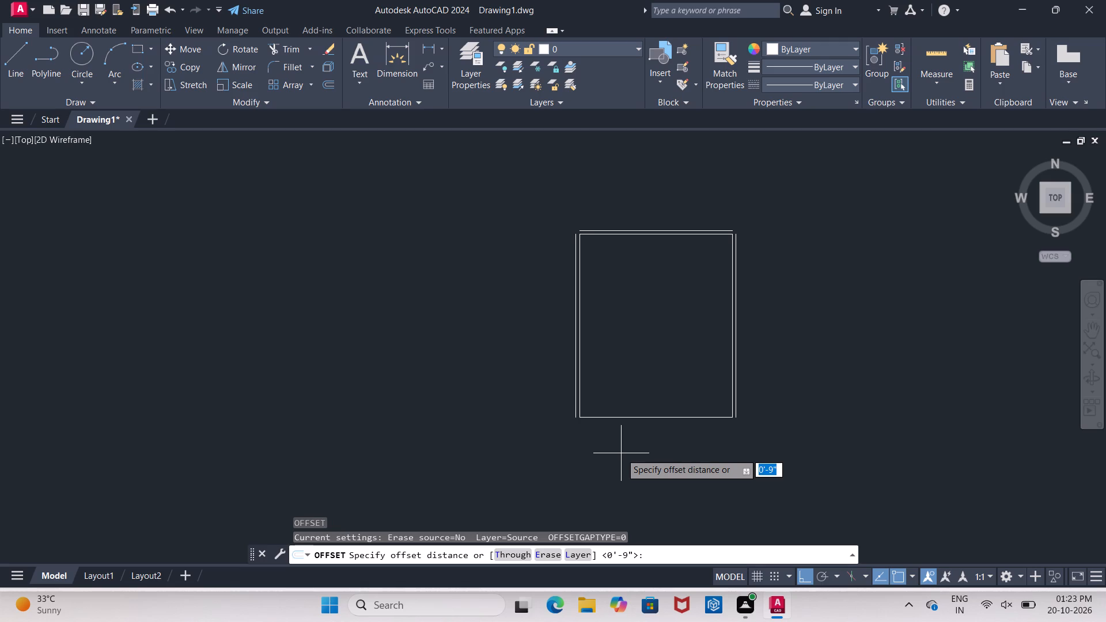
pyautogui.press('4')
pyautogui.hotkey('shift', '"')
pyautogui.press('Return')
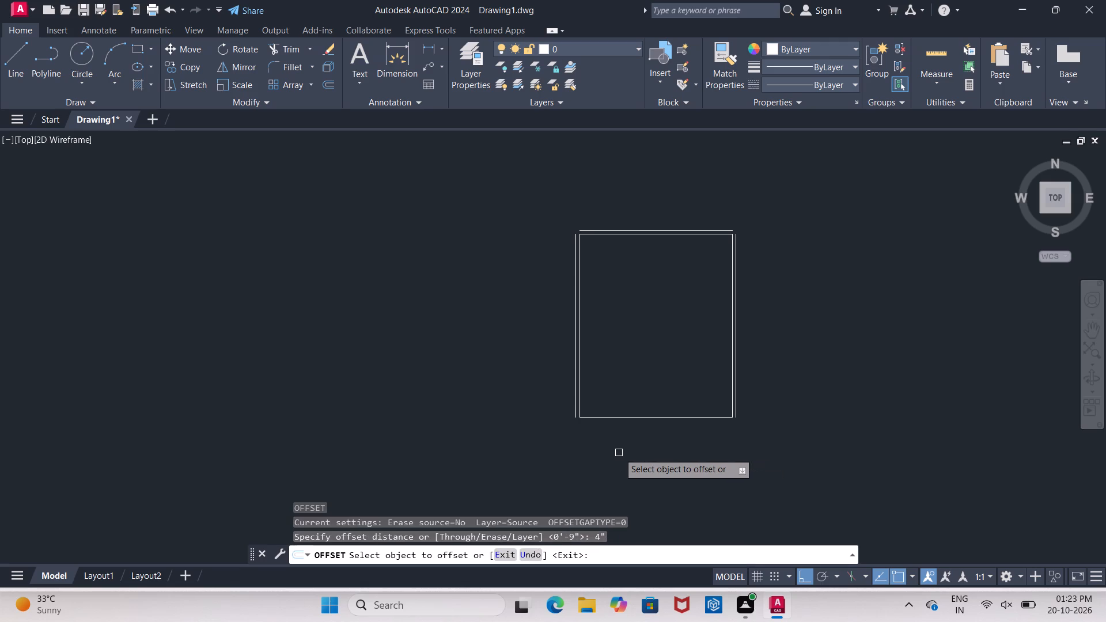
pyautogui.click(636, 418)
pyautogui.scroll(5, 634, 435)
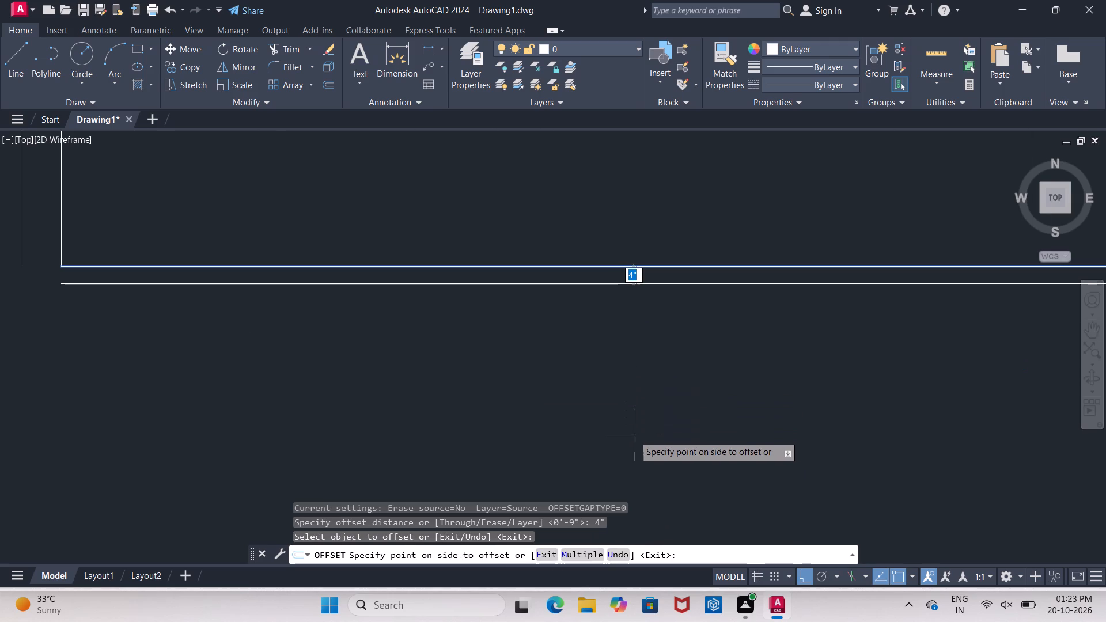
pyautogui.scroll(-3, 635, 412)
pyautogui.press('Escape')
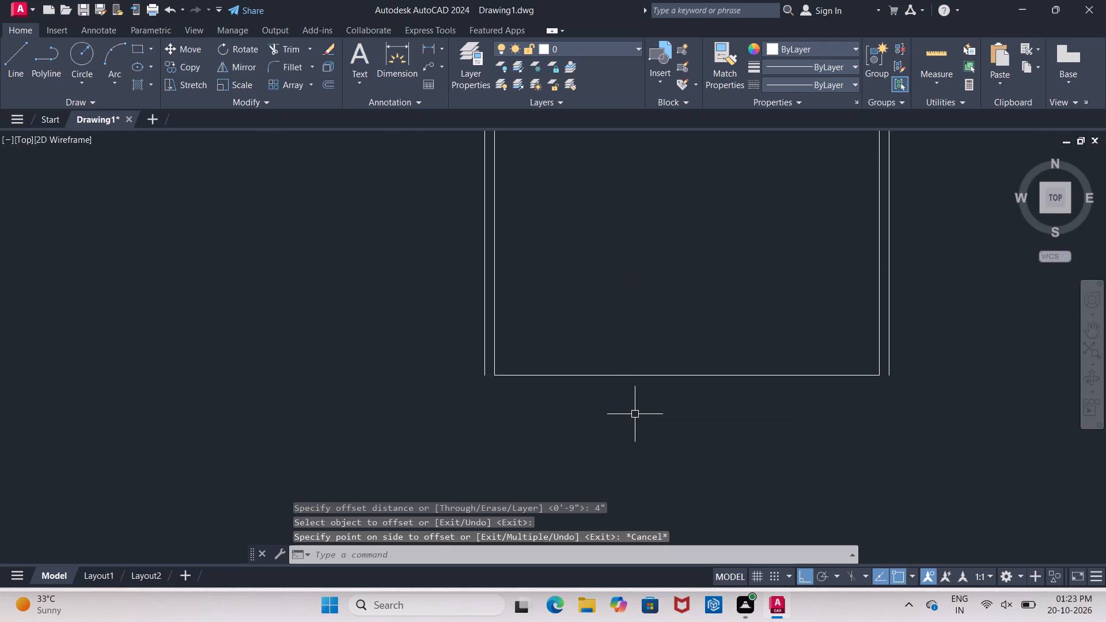
# Offset the south side of the rectangle outward by 4.5".
pyautogui.press('o')
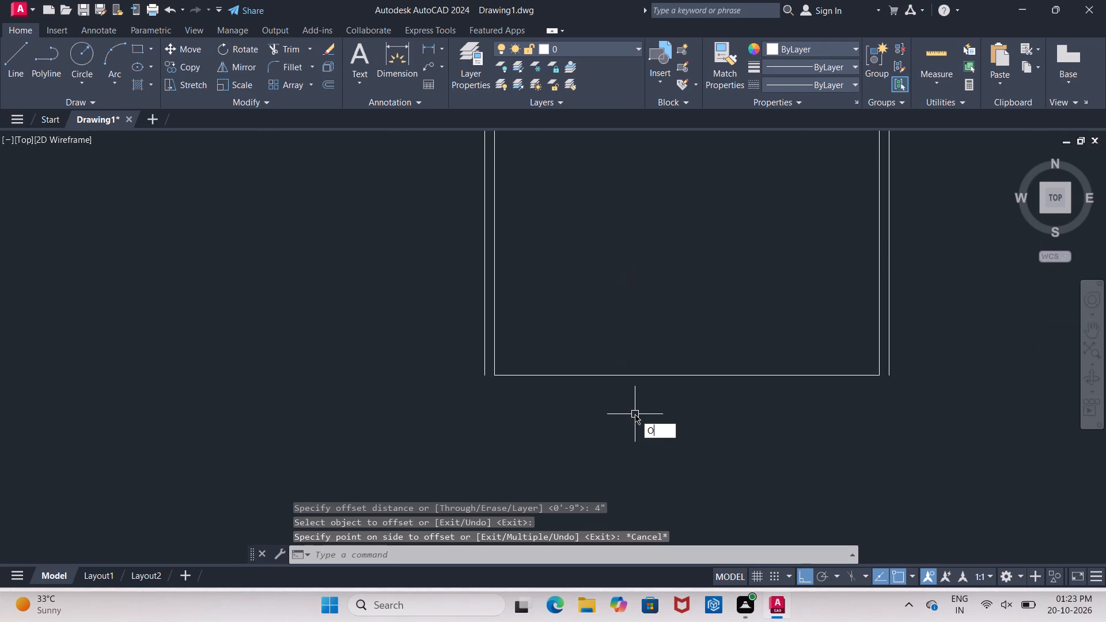
pyautogui.press('Return')
pyautogui.press('4')
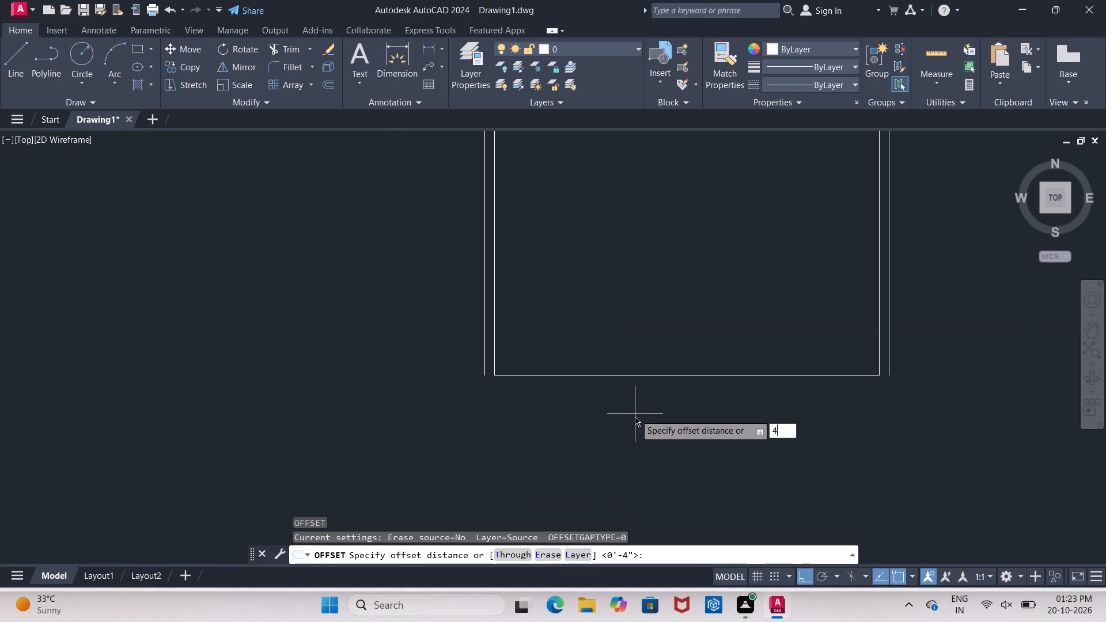
pyautogui.press('.')
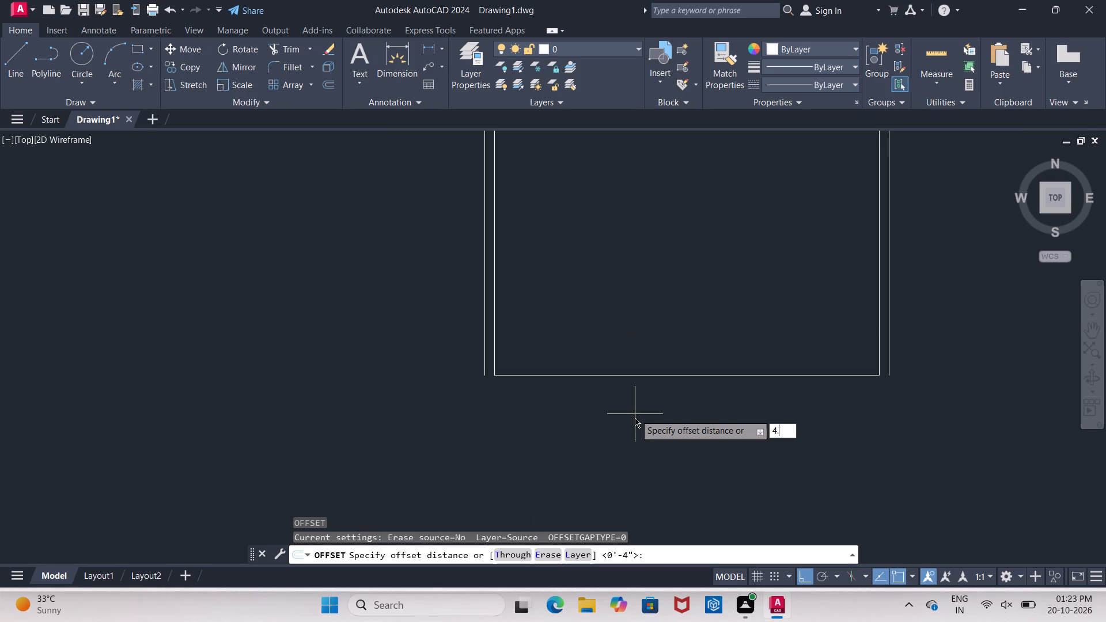
pyautogui.press('5')
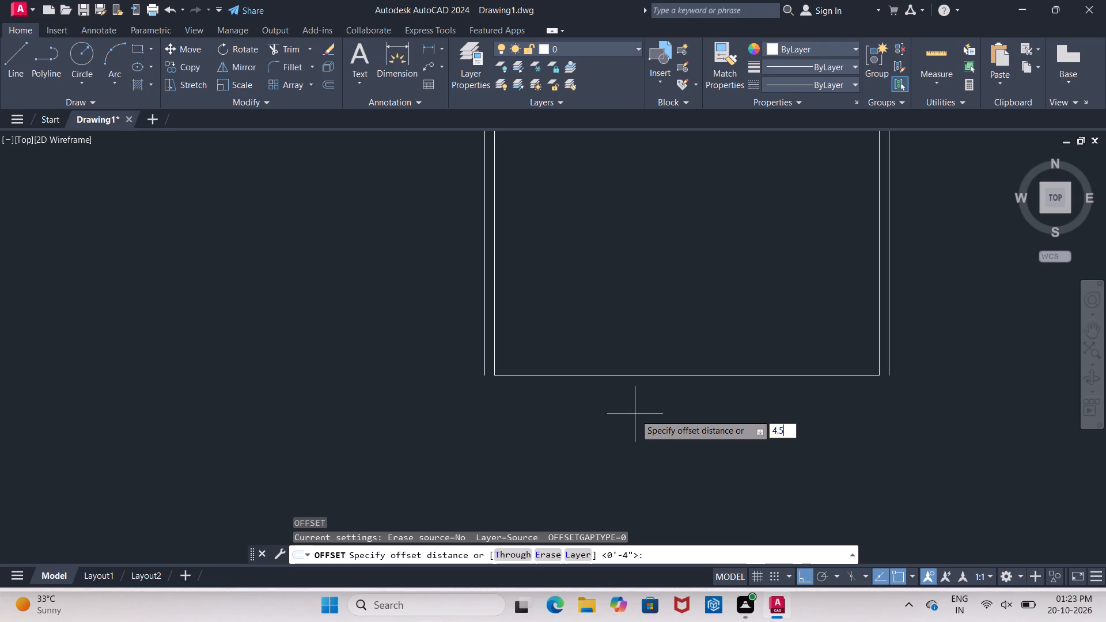
pyautogui.hotkey('shift', '"')
pyautogui.press('Return')
pyautogui.click(671, 377)
pyautogui.click(671, 416)
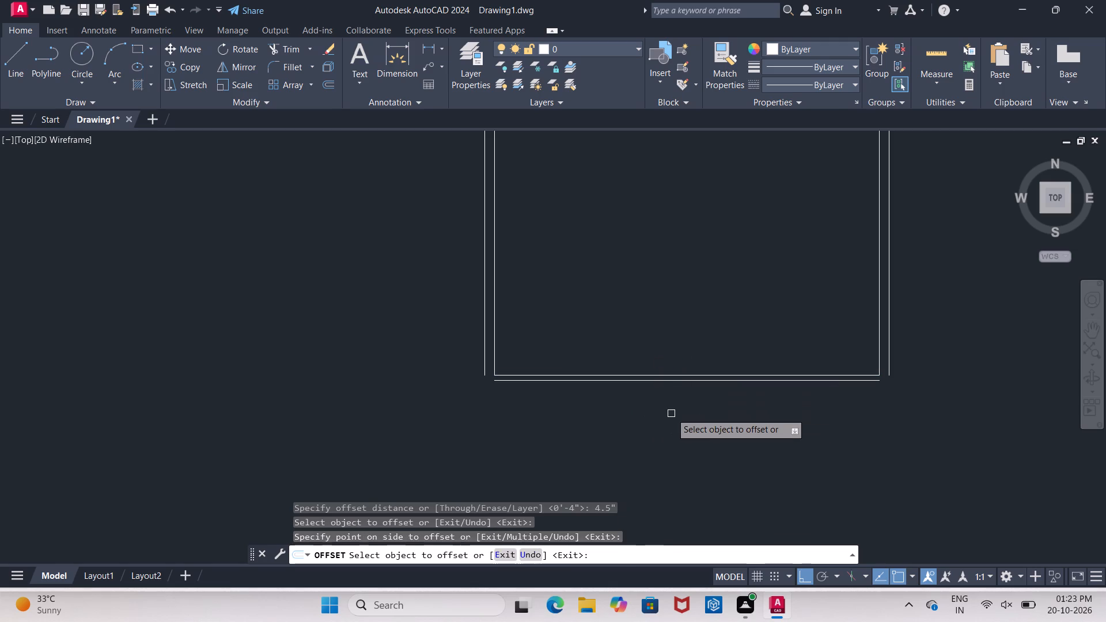
# Fillet the outer wall lines with zero radius to close the northeast and northwest corners.
pyautogui.press('Escape')
pyautogui.scroll(-4, 683, 385)
pyautogui.scroll(4, 629, 517)
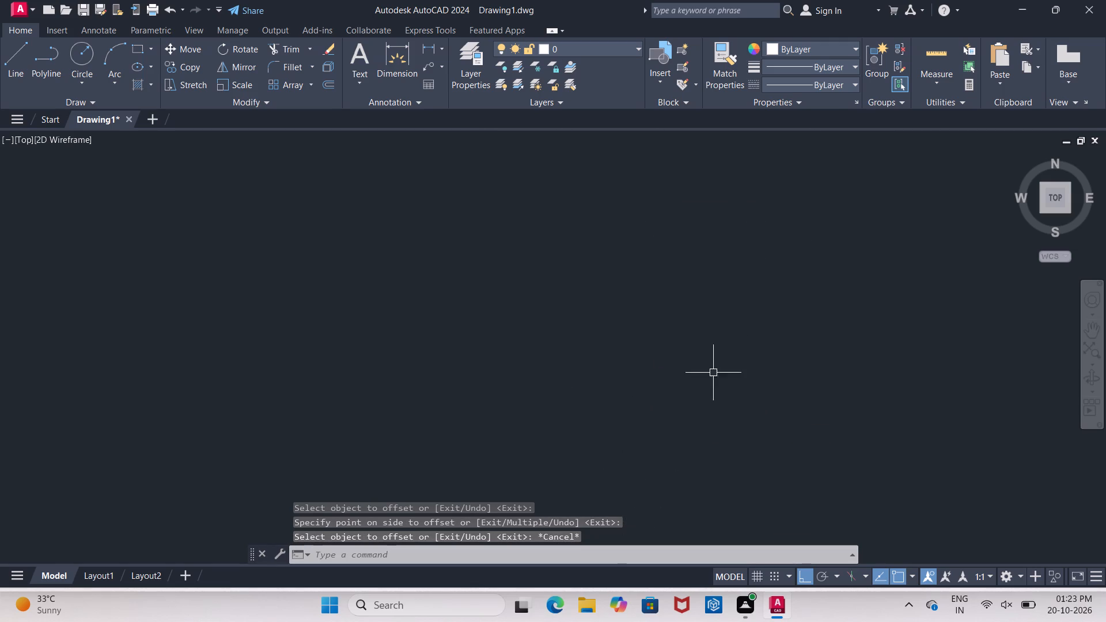
pyautogui.scroll(-2, 557, 335)
pyautogui.scroll(-1, 375, 374)
pyautogui.scroll(1, 404, 226)
pyautogui.scroll(-2, 436, 170)
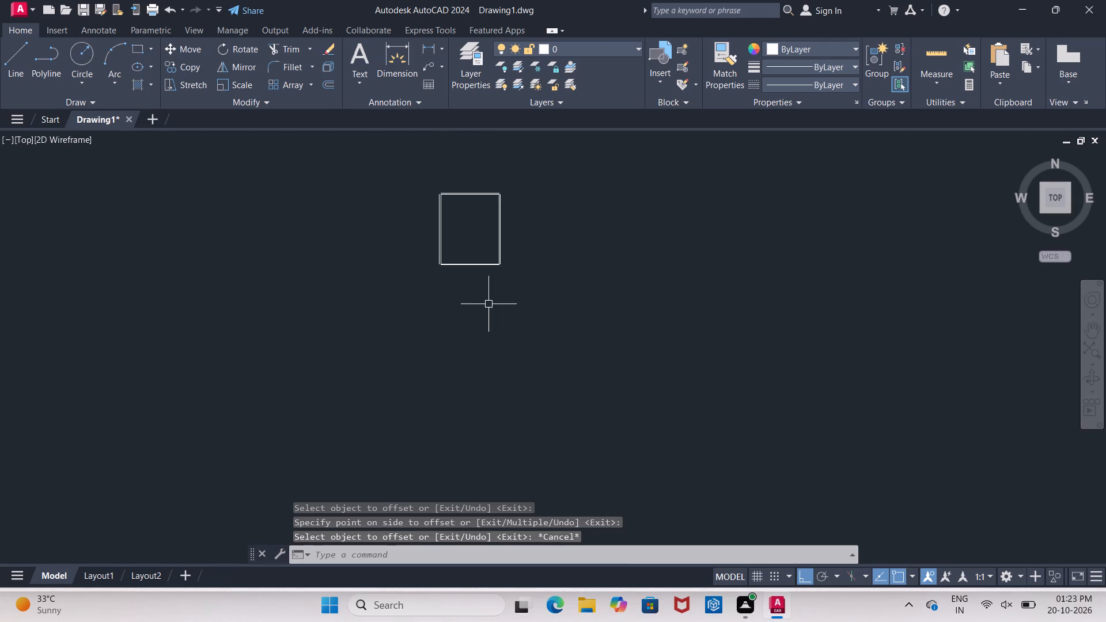
pyautogui.scroll(4, 464, 191)
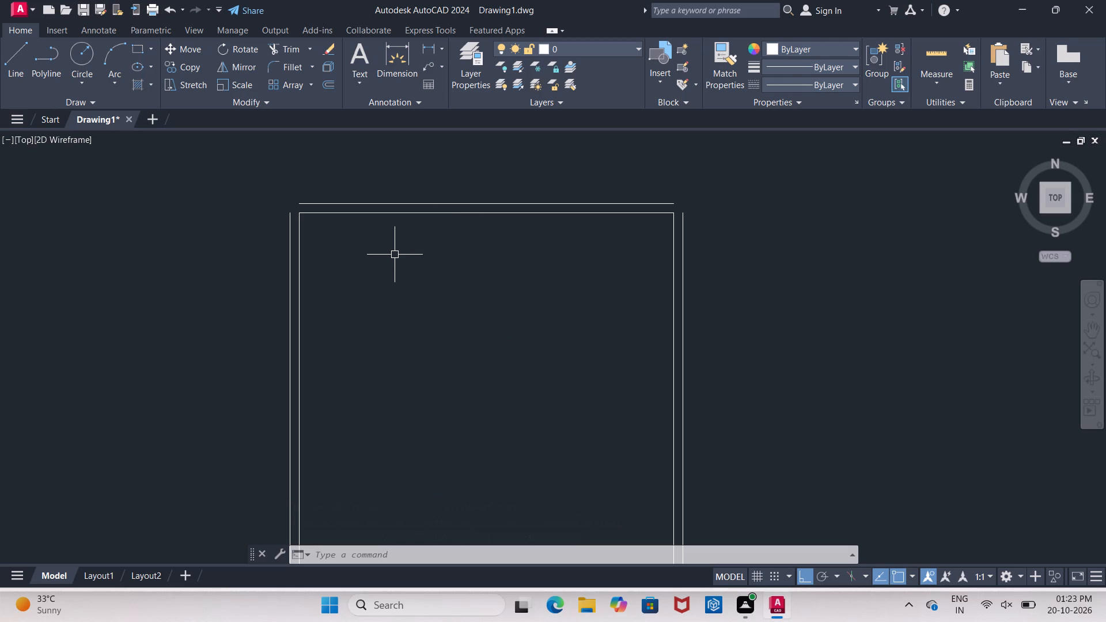
pyautogui.press('f')
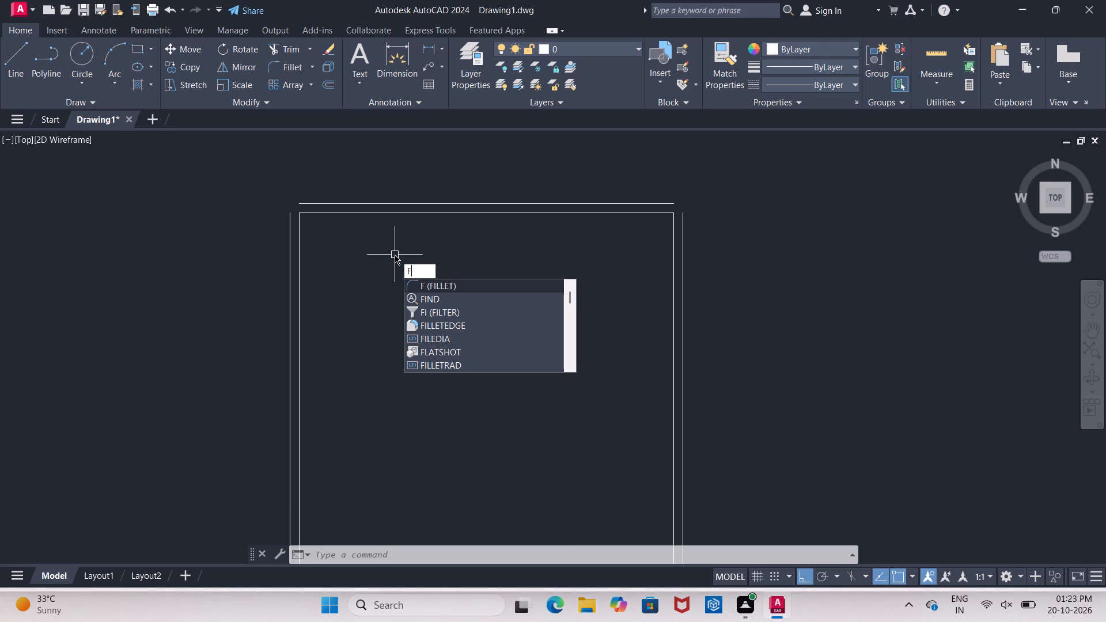
pyautogui.press('Return')
pyautogui.click(685, 228)
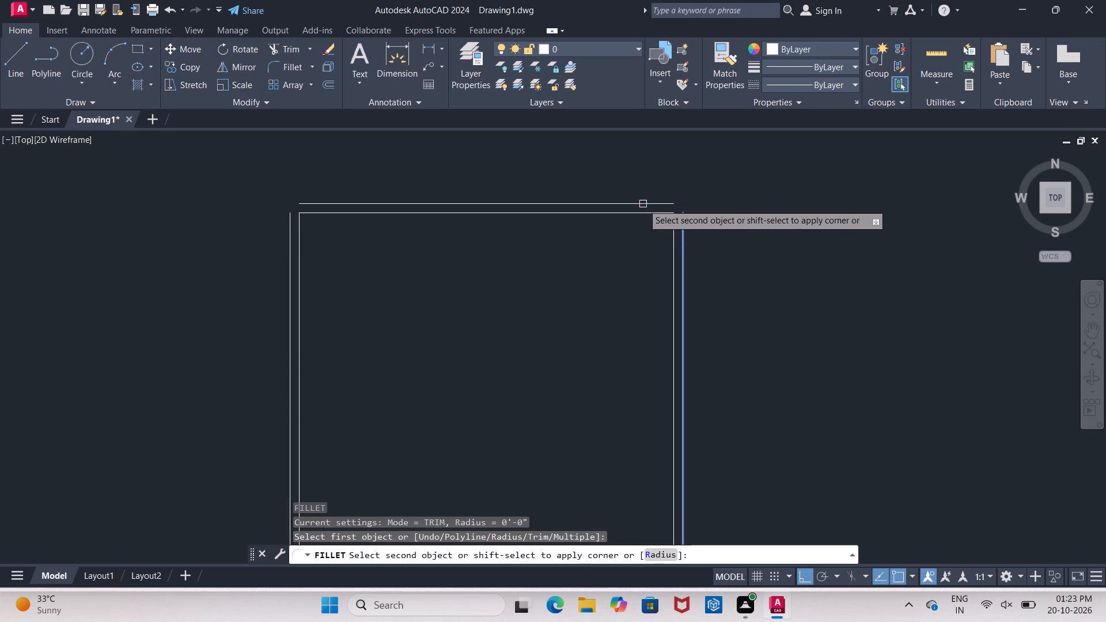
pyautogui.click(642, 204)
pyautogui.press('Return')
pyautogui.click(320, 208)
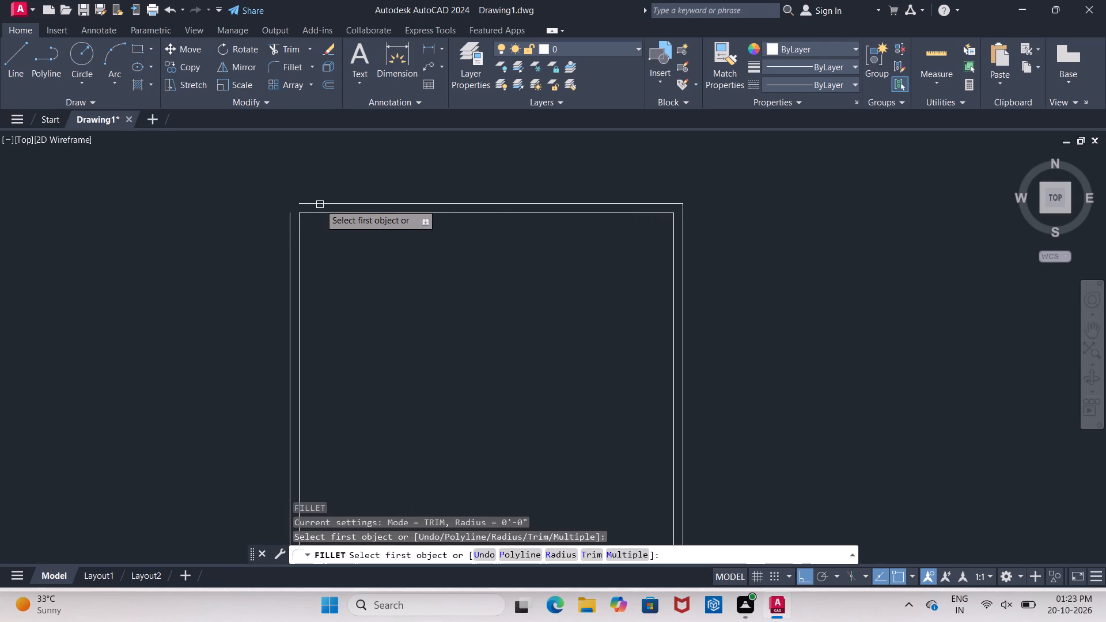
pyautogui.click(316, 202)
pyautogui.click(289, 223)
# Fillet the outer wall lines with zero radius to close the southwest and southeast corners.
pyautogui.scroll(-3, 355, 212)
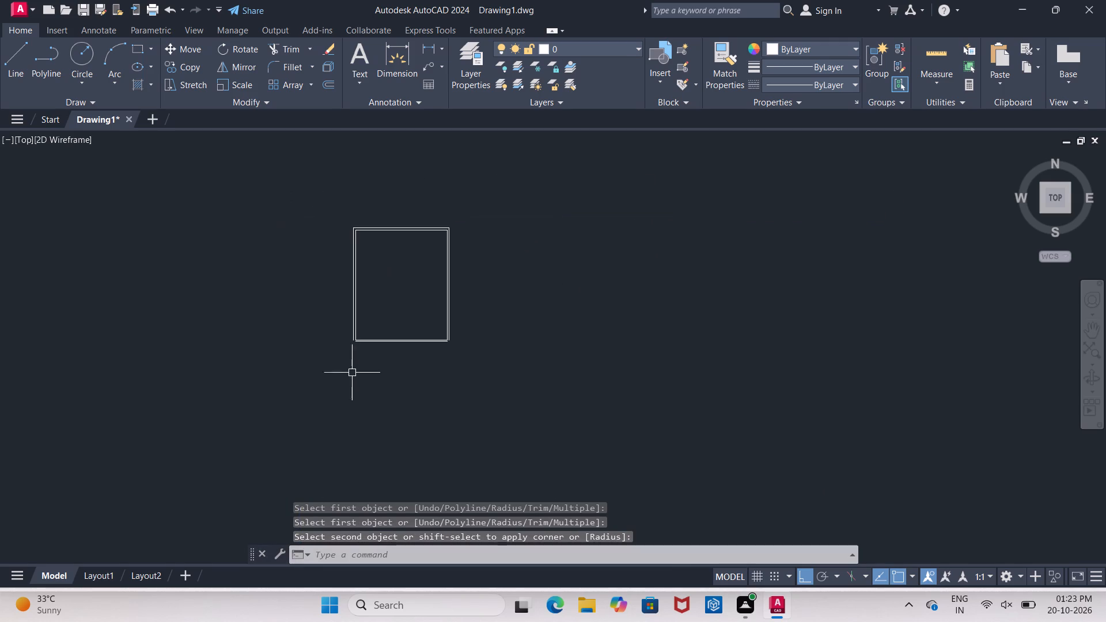
pyautogui.scroll(3, 343, 376)
pyautogui.press('Return')
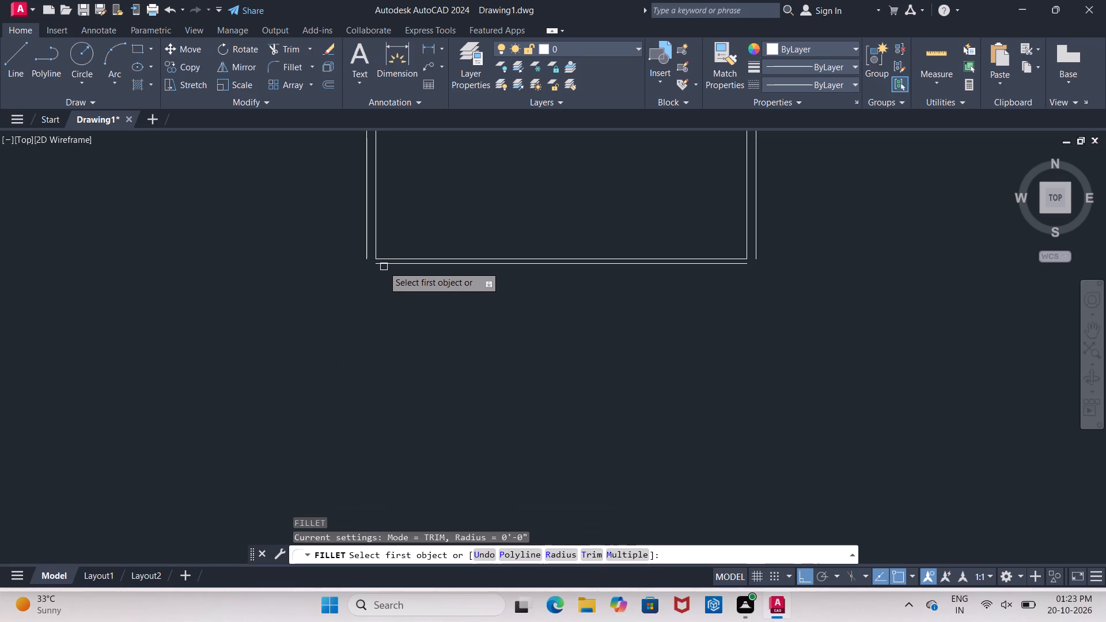
pyautogui.click(377, 264)
pyautogui.click(360, 243)
pyautogui.click(368, 242)
pyautogui.press('Return')
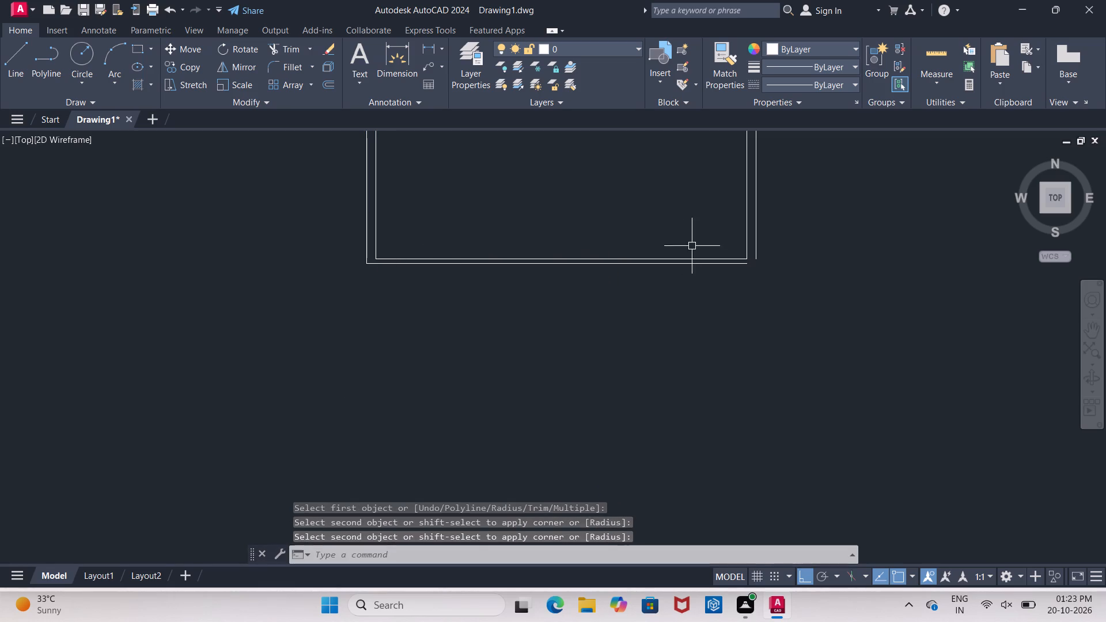
pyautogui.click(756, 239)
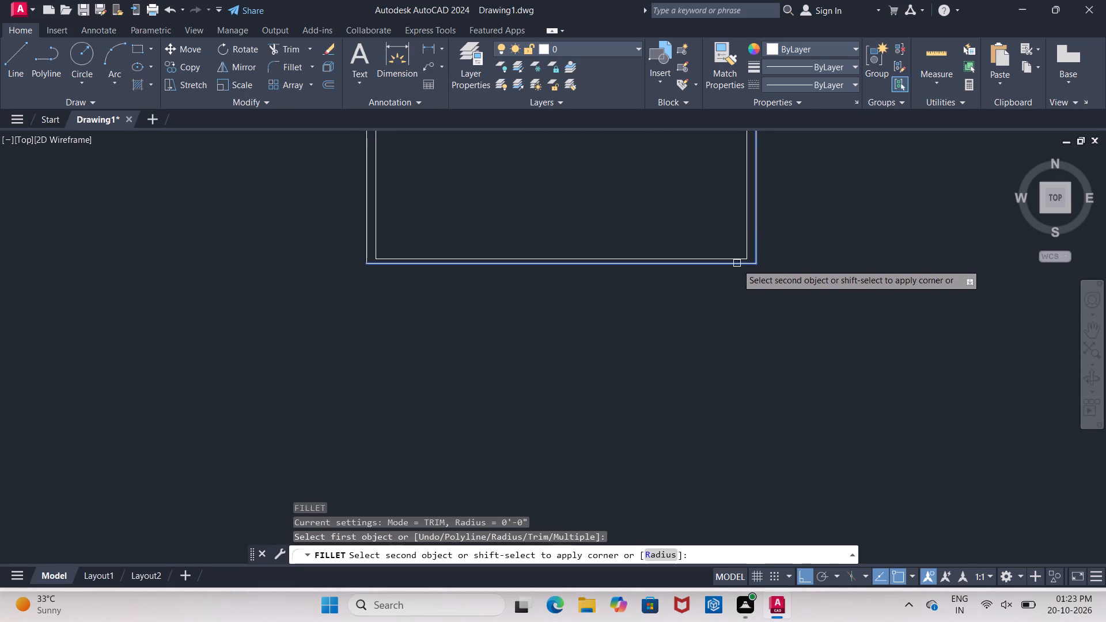
pyautogui.click(737, 264)
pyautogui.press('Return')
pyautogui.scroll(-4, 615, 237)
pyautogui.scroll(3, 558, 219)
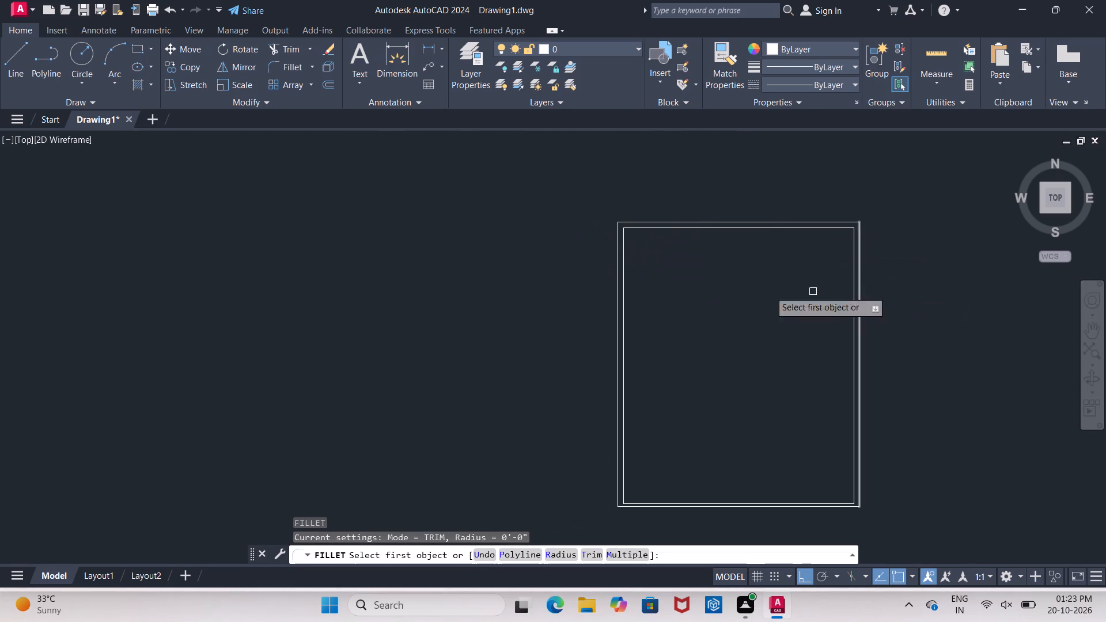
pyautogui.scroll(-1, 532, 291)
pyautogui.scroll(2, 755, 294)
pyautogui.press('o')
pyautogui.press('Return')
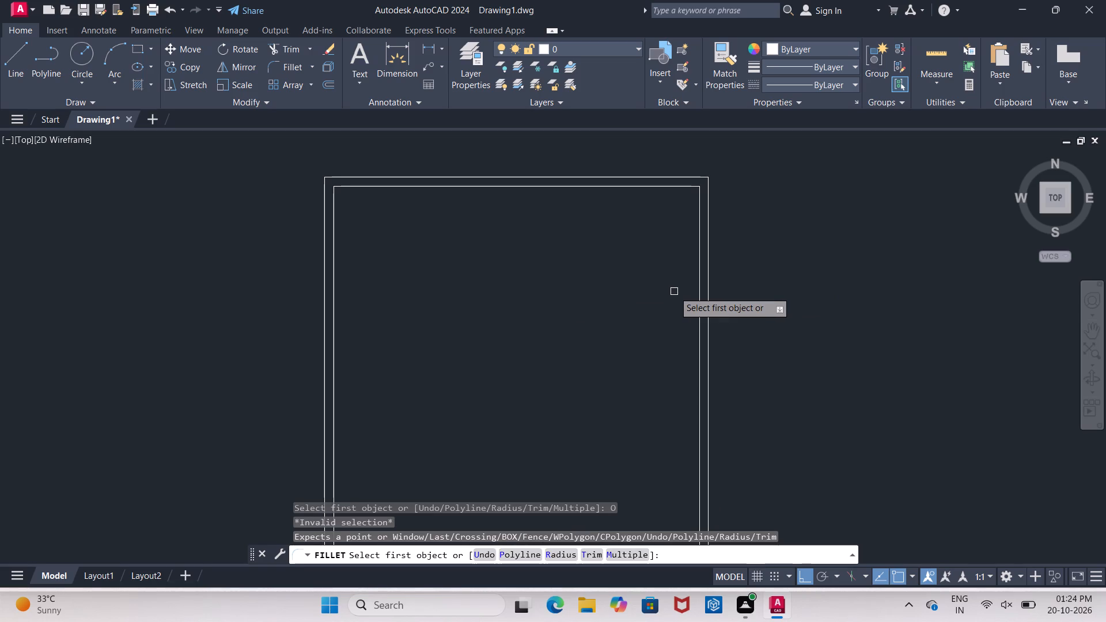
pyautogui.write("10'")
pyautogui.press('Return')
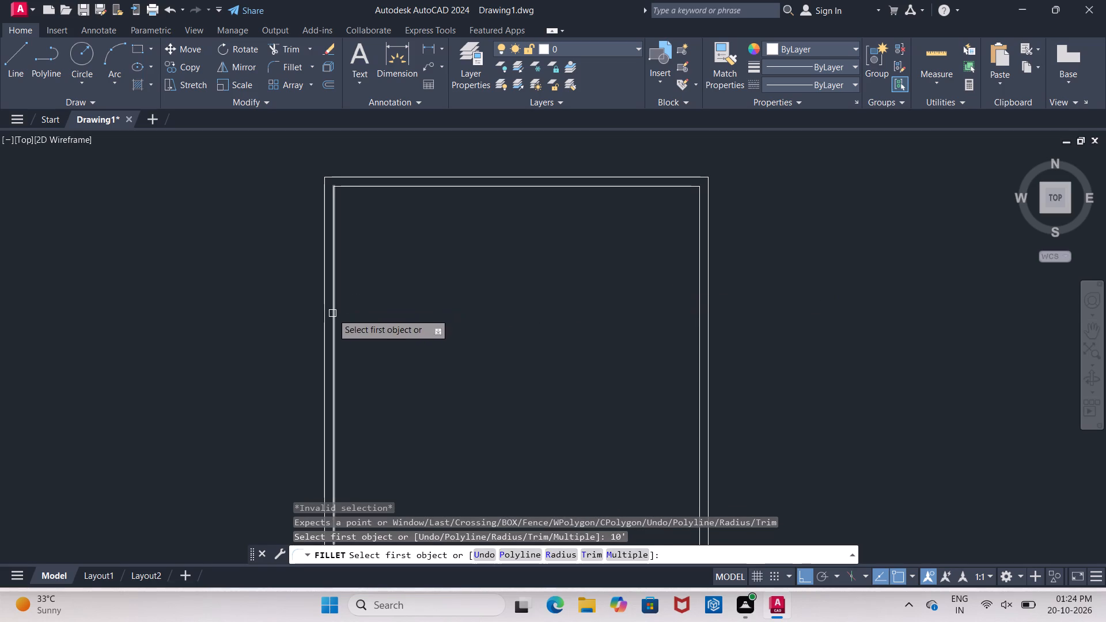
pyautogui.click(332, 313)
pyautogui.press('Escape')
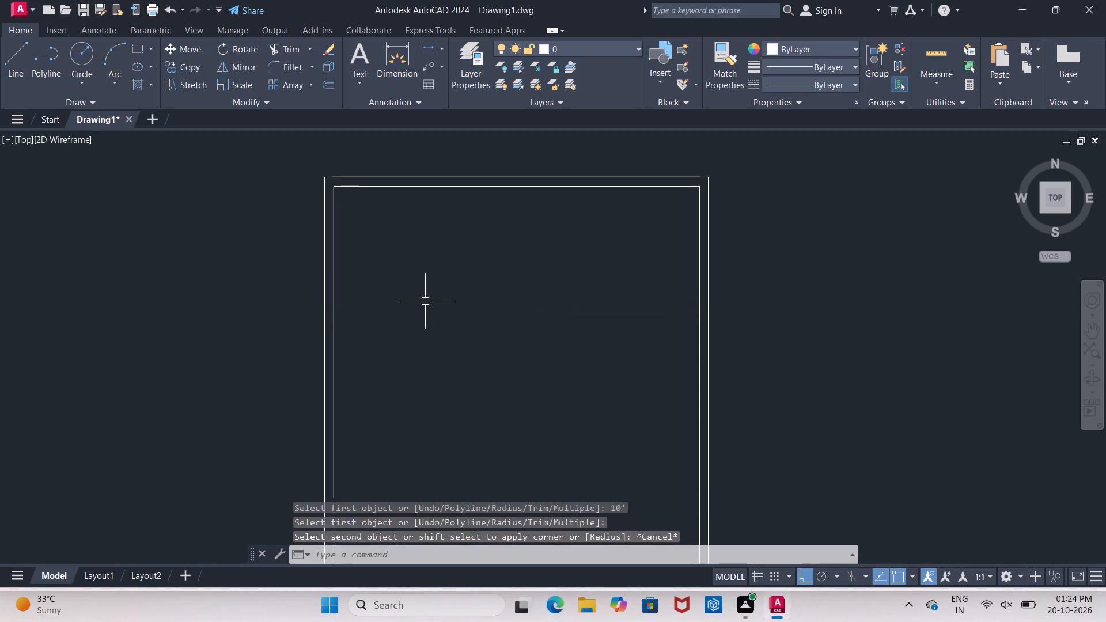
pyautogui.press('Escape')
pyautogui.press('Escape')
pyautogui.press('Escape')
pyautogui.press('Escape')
# Create the first partition wall by offsetting the inner west wall line 10' eastward and that copy another 4.5".
pyautogui.press('o')
pyautogui.press('Return')
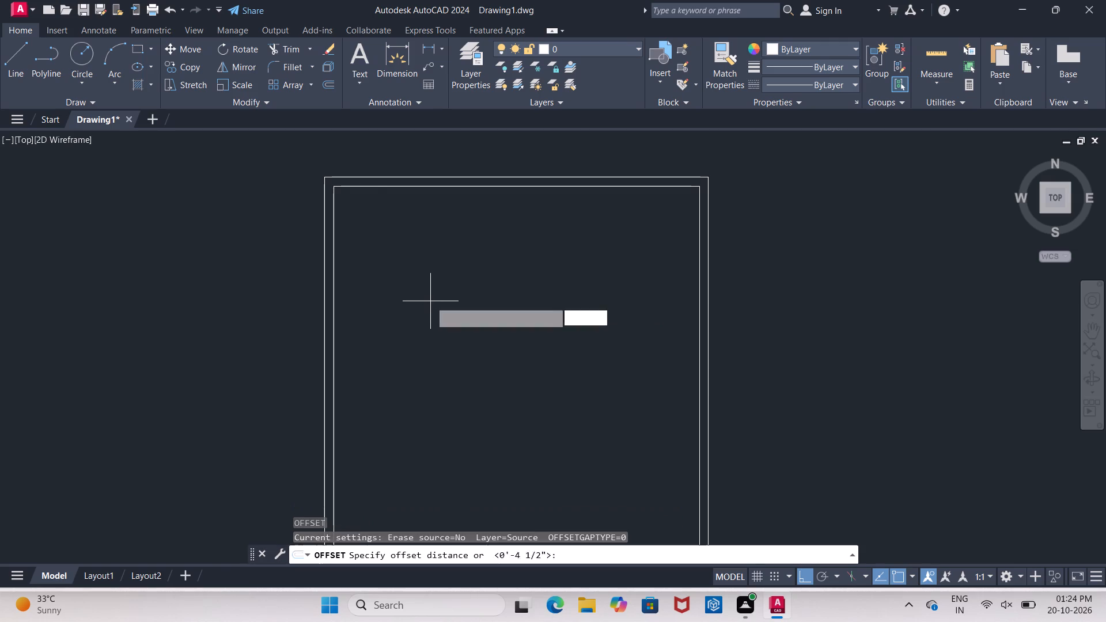
pyautogui.write("10'")
pyautogui.press('Return')
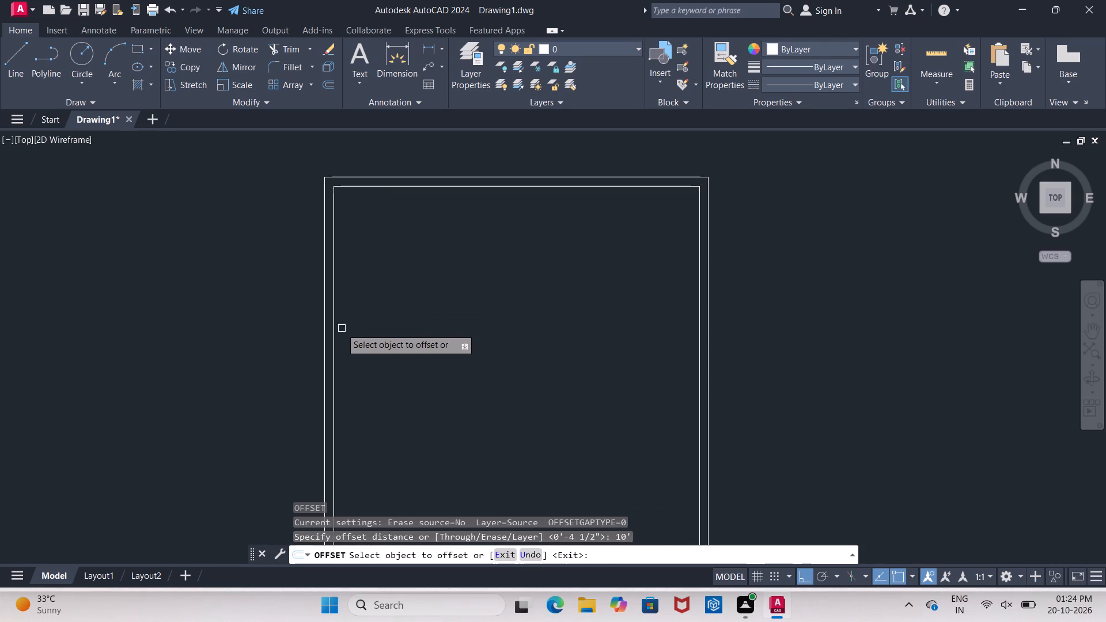
pyautogui.click(333, 333)
pyautogui.click(441, 319)
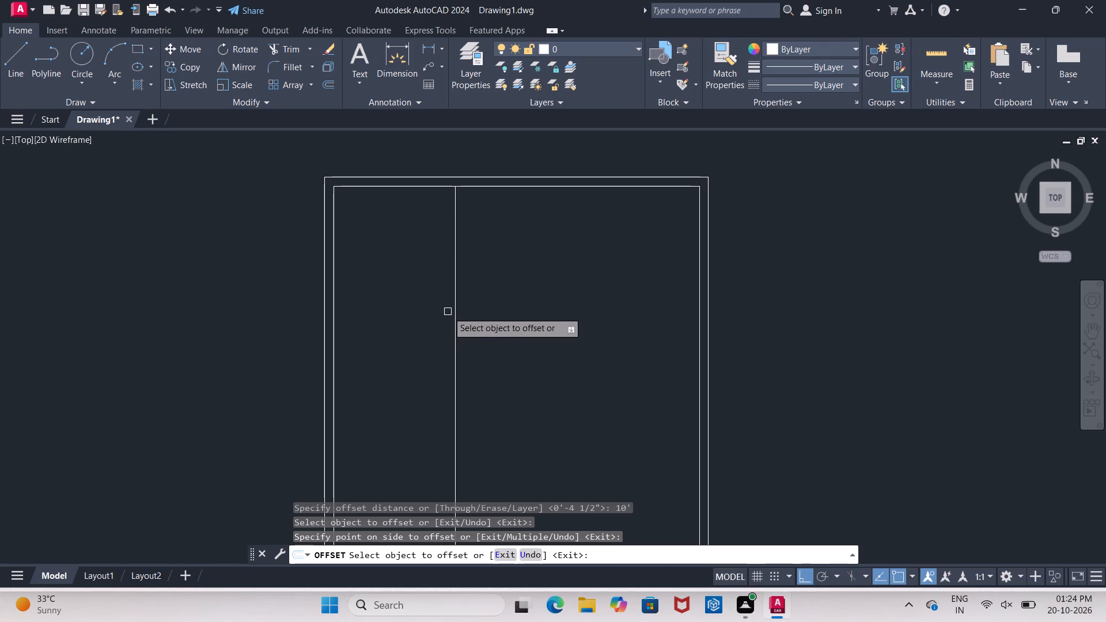
pyautogui.click(452, 307)
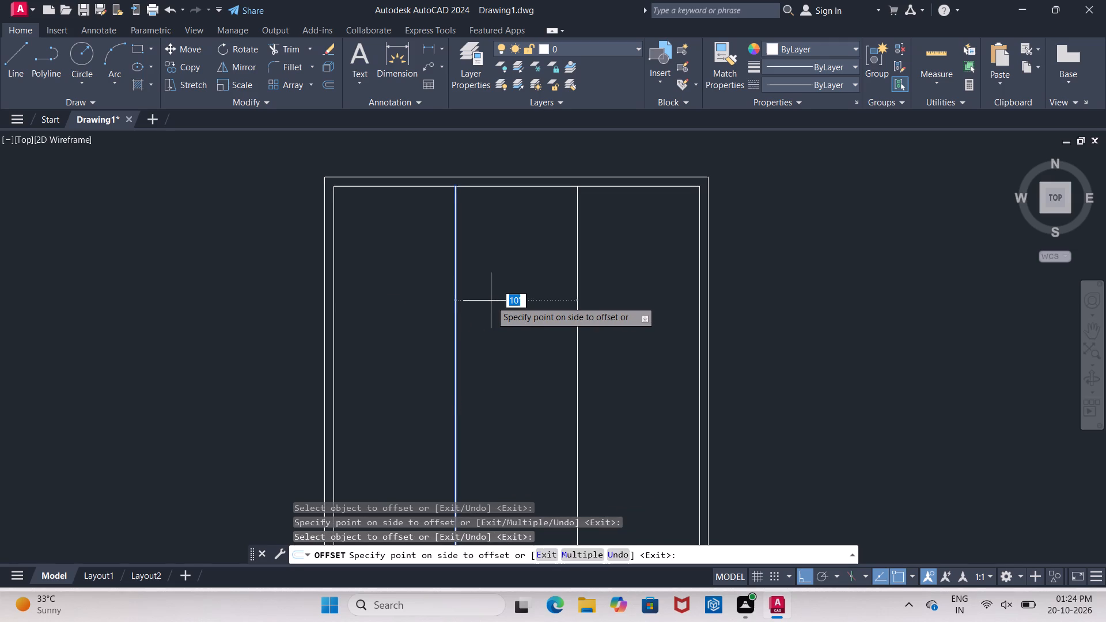
pyautogui.write('4.5')
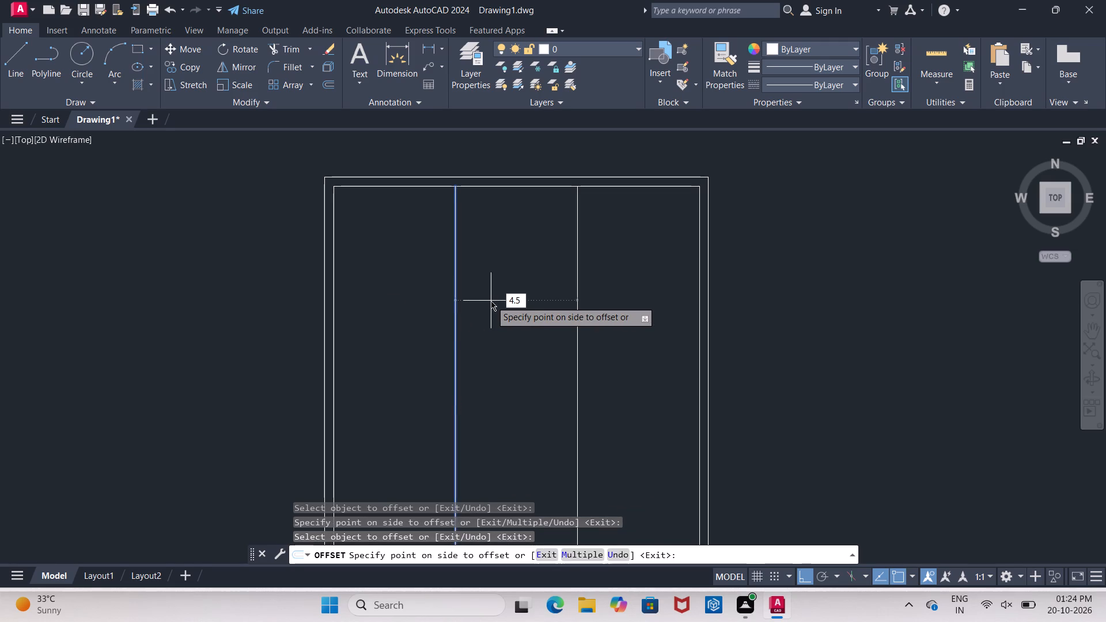
pyautogui.hotkey('shift', '"')
pyautogui.press('Return')
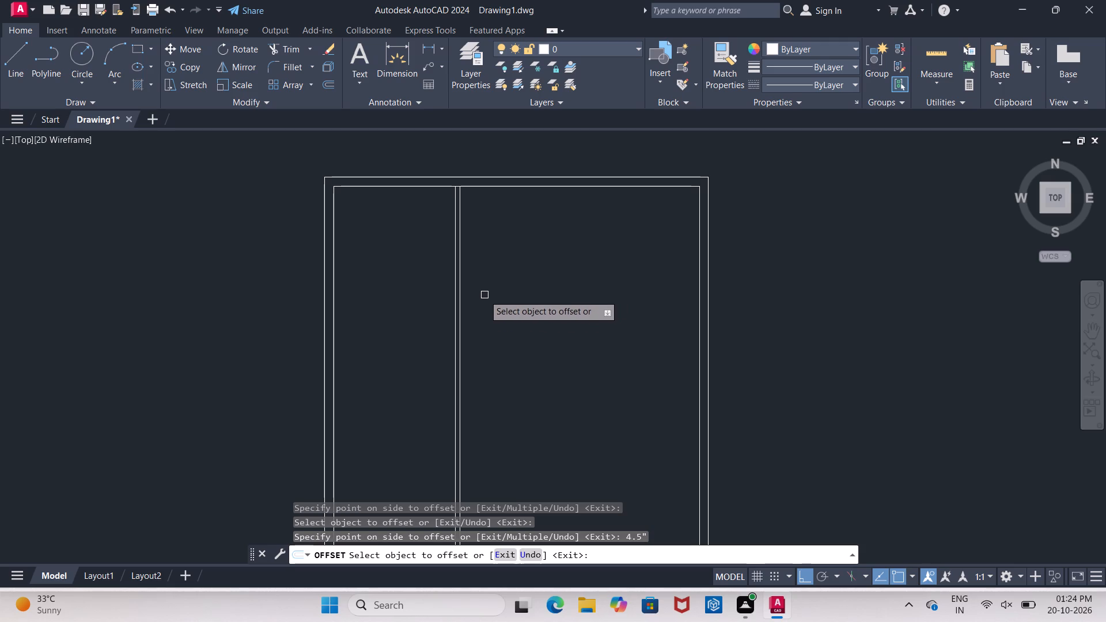
# Create the second partition wall by offsetting the first partition's east line 7'10" eastward and that copy another 4.5".
pyautogui.click(460, 309)
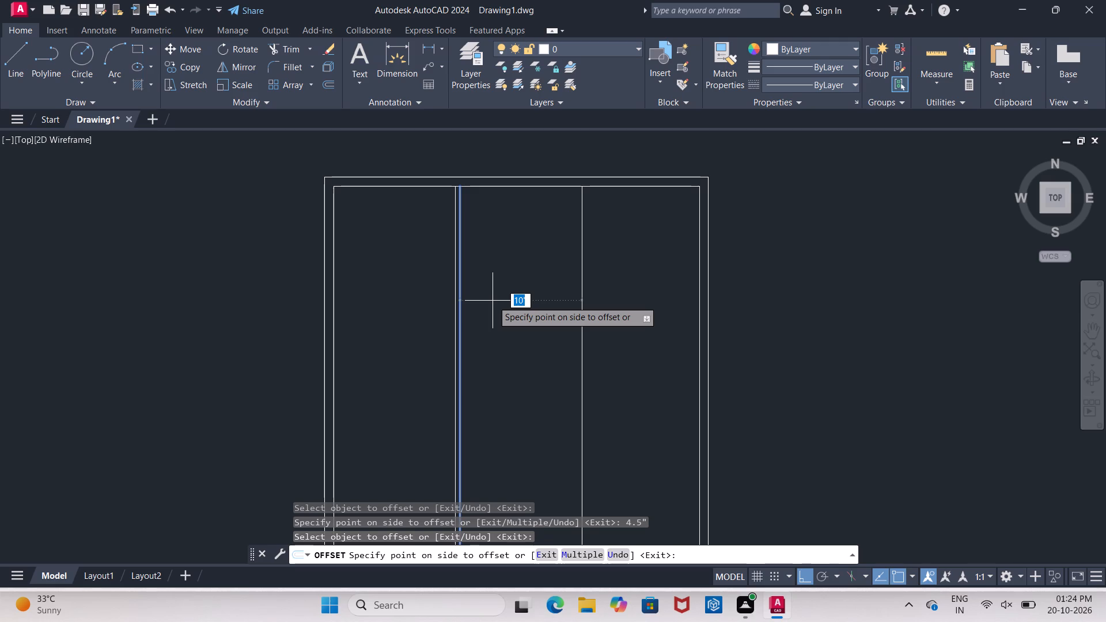
pyautogui.press('7')
pyautogui.press("'")
pyautogui.press('.')
pyautogui.press('BackSpace')
pyautogui.write('10')
pyautogui.hotkey('shift', '"')
pyautogui.press('Return')
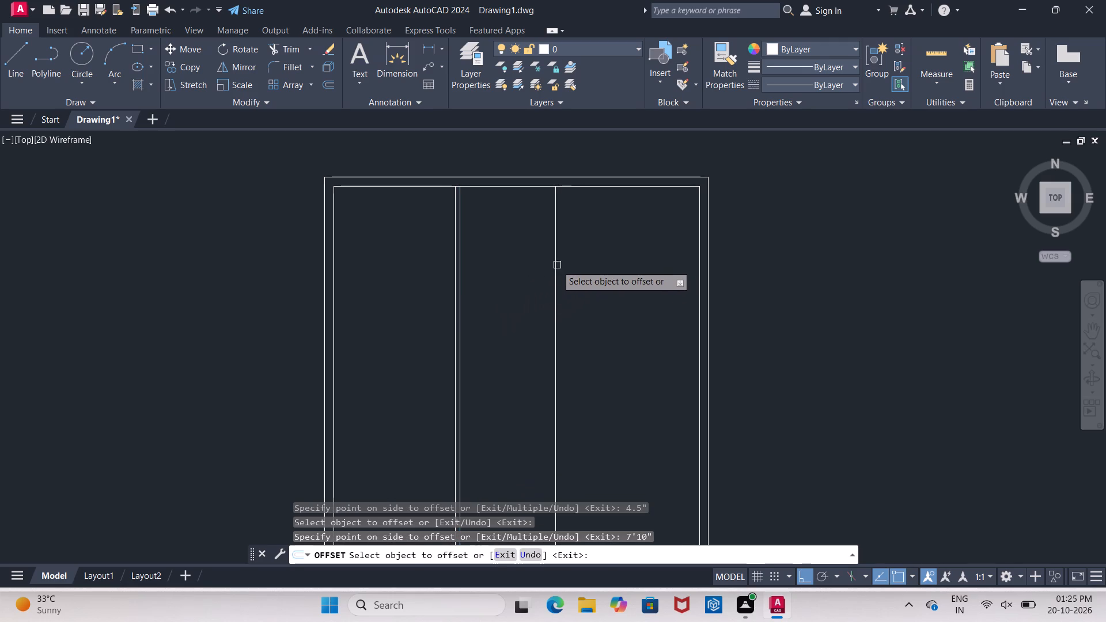
pyautogui.click(555, 266)
pyautogui.write('4.5')
pyautogui.hotkey('shift', '"')
pyautogui.press('Return')
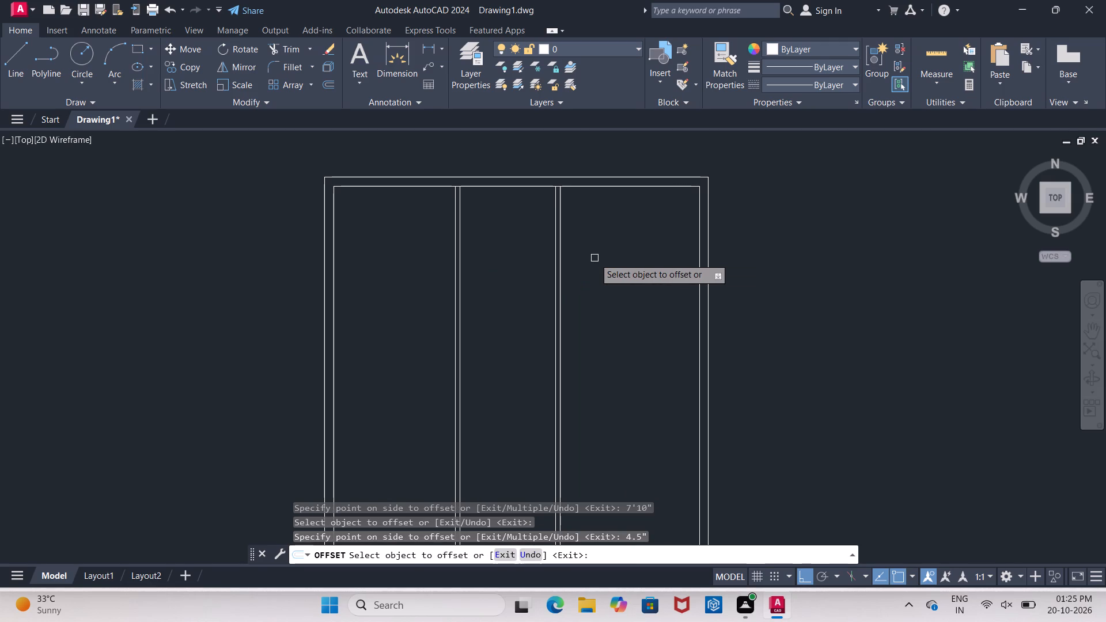
pyautogui.press('Escape')
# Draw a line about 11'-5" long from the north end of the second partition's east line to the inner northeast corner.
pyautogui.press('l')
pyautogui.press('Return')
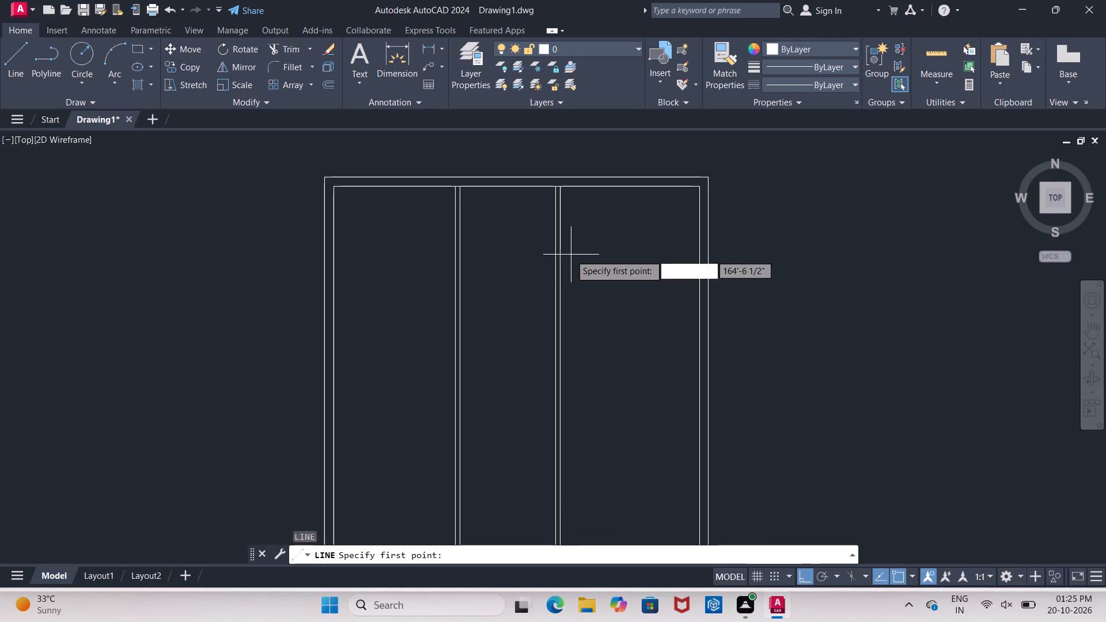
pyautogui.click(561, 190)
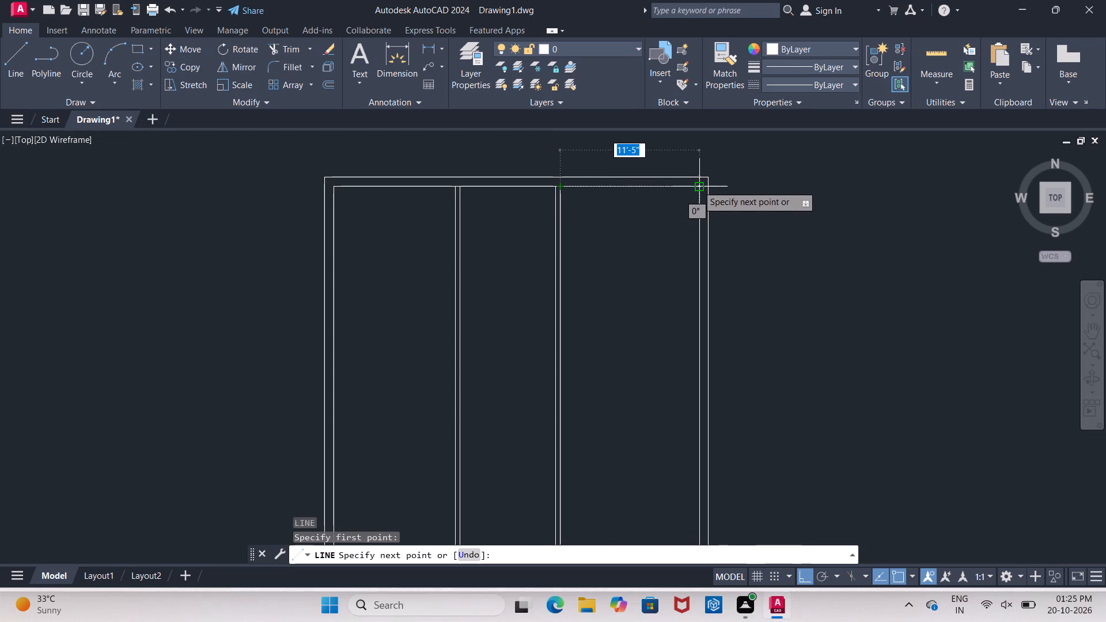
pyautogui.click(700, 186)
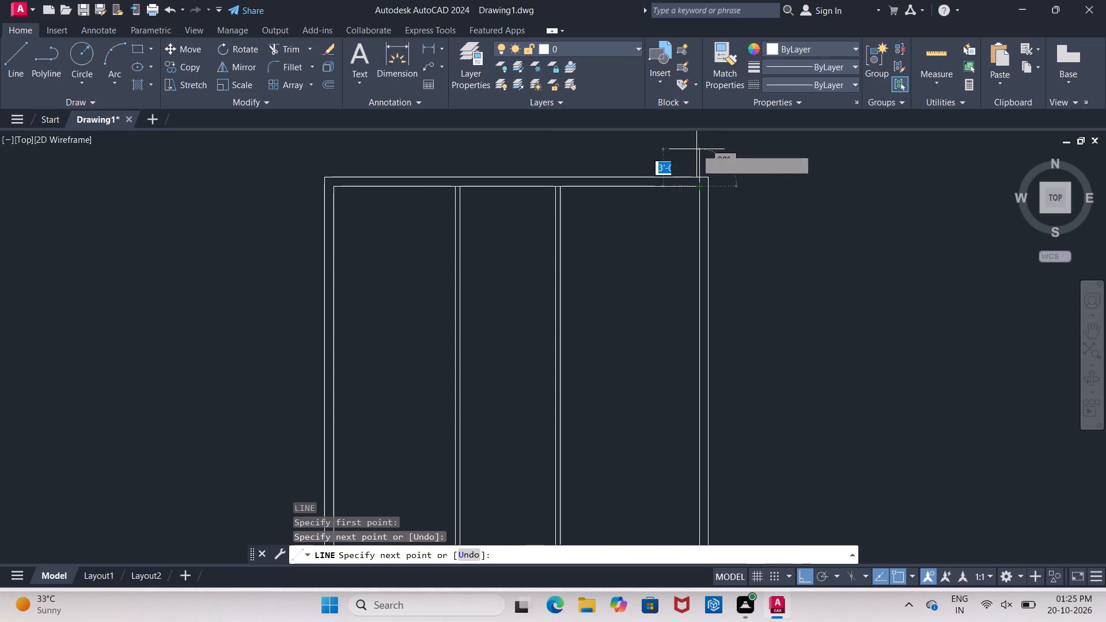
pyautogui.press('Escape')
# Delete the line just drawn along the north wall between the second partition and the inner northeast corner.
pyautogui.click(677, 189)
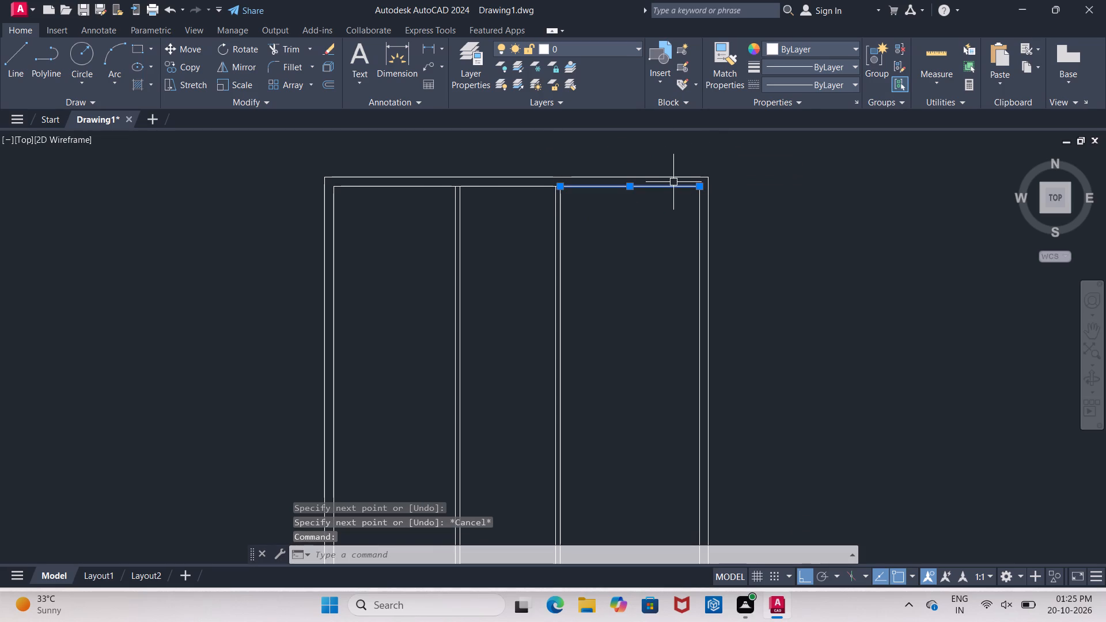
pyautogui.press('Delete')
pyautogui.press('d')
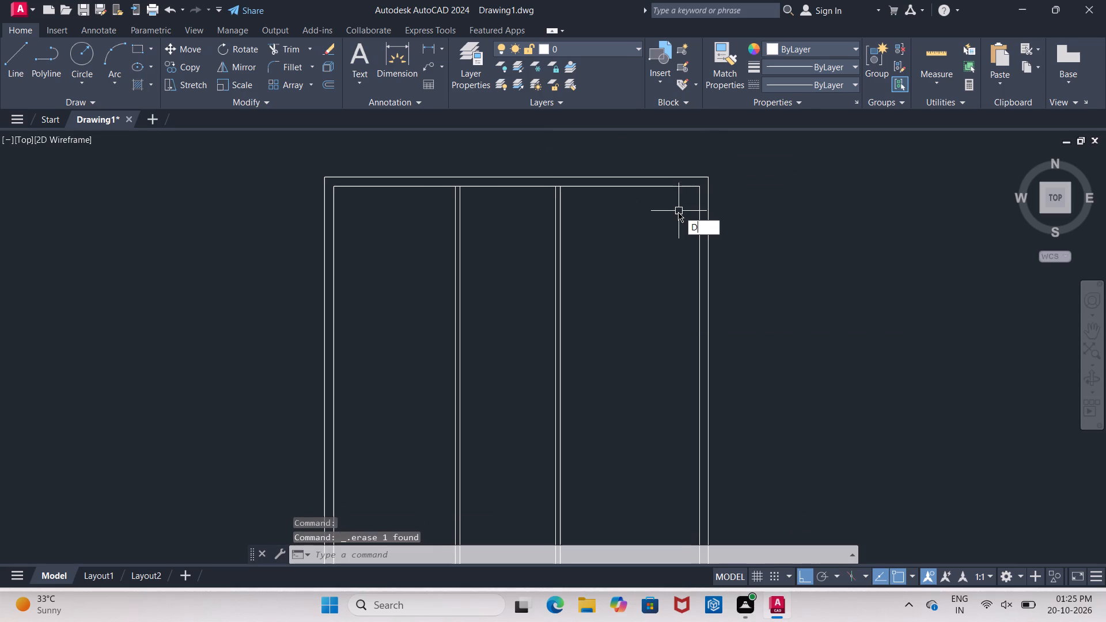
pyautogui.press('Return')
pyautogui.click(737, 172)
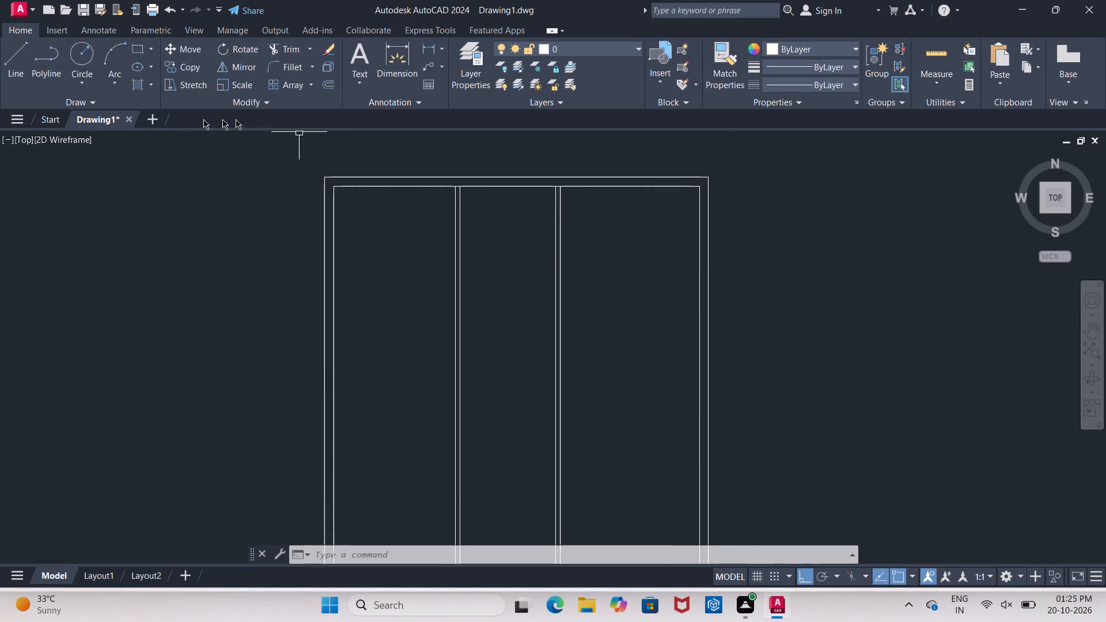
# Measure the width from the second partition's east line to the inner northeast corner with the Dimension tool.
pyautogui.click(389, 60)
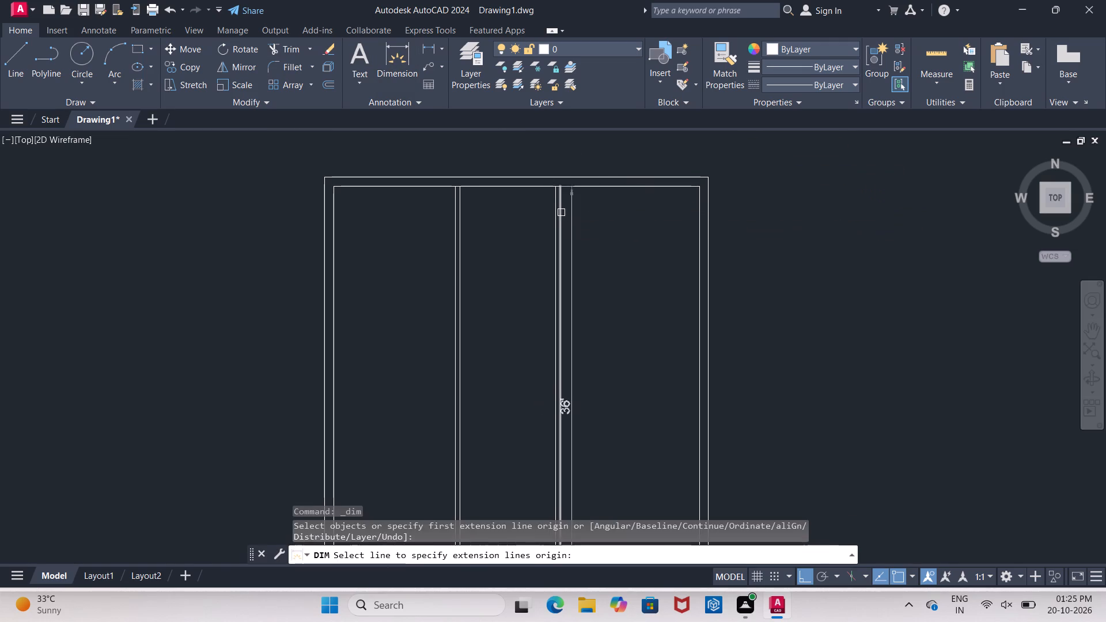
pyautogui.scroll(6, 558, 185)
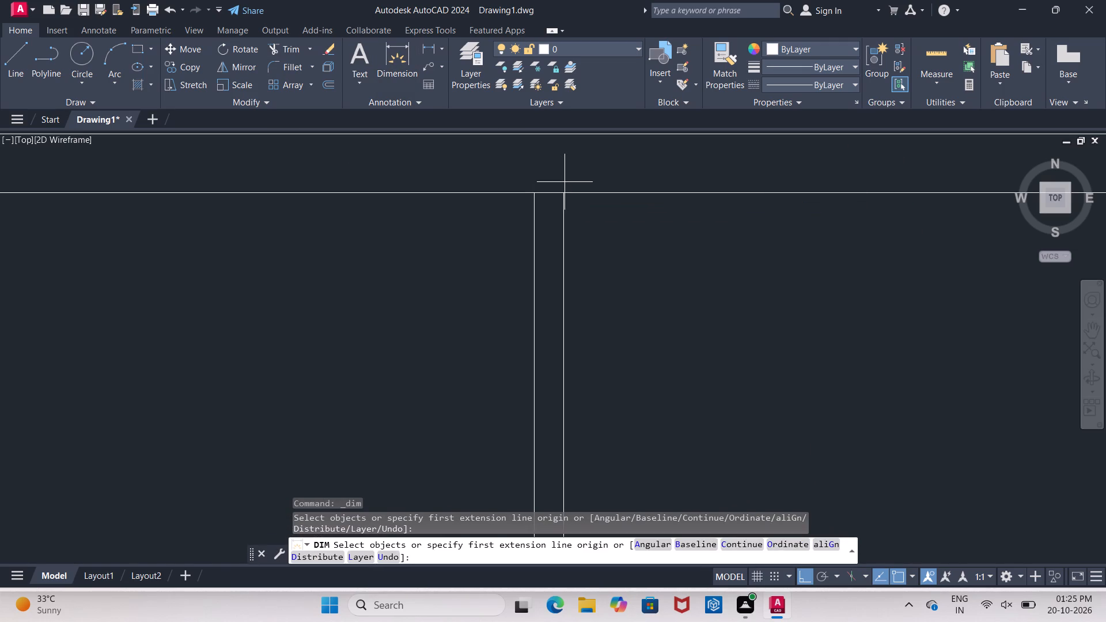
pyautogui.click(565, 192)
pyautogui.scroll(-6, 566, 189)
pyautogui.scroll(5, 649, 188)
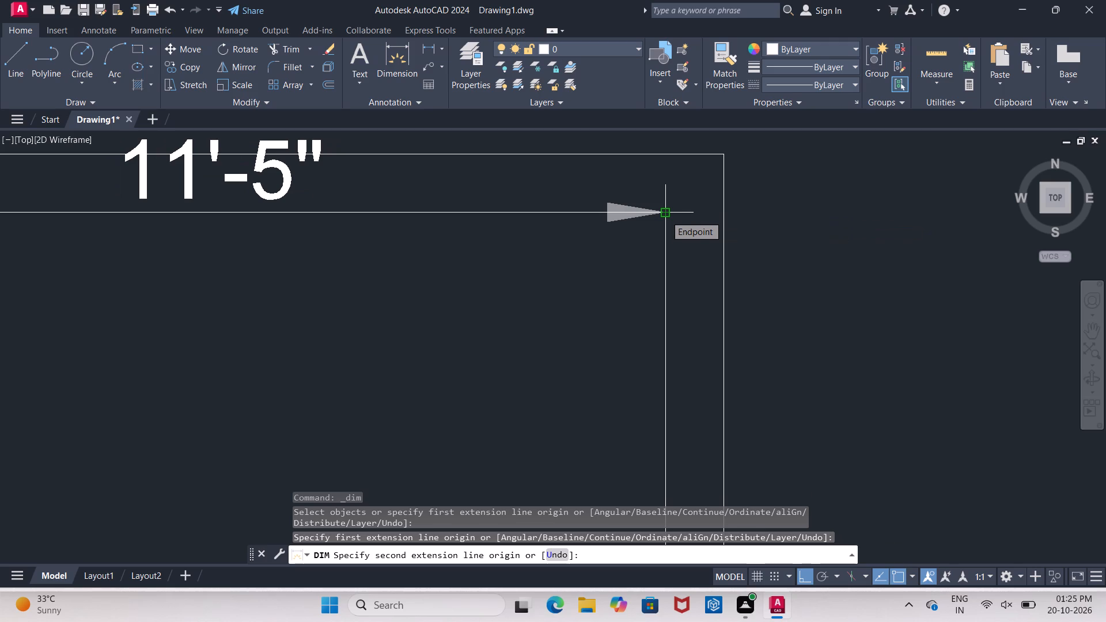
pyautogui.press('Escape')
pyautogui.scroll(-8, 664, 213)
pyautogui.scroll(4, 663, 215)
pyautogui.scroll(-2, 444, 218)
pyautogui.click(355, 190)
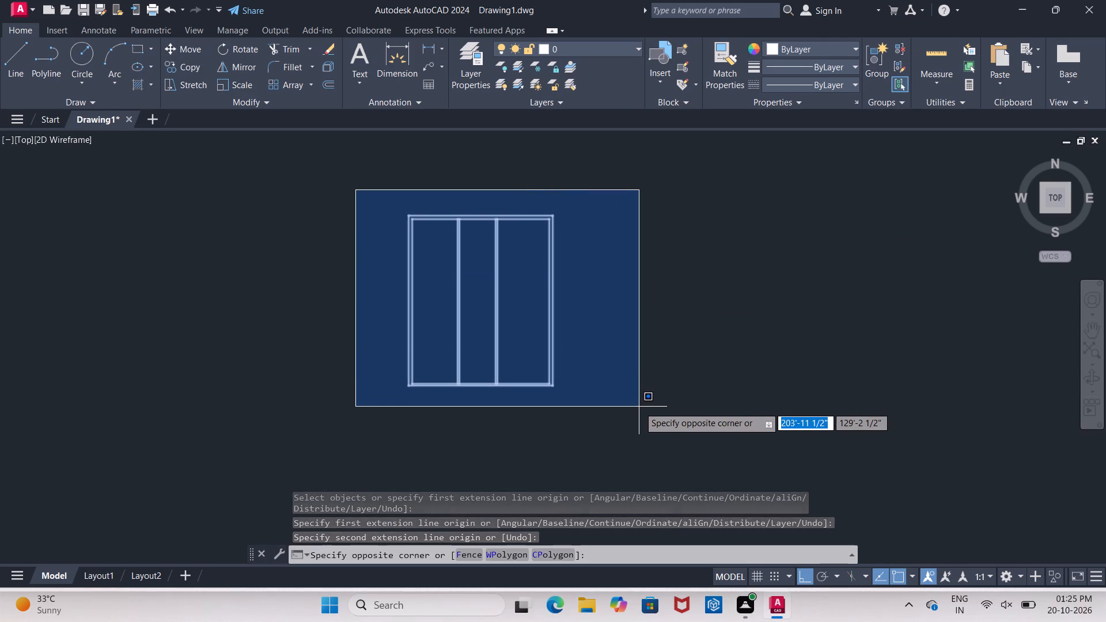
pyautogui.press('Escape')
# Measure the easternmost room's width again, from the second partition's east line to the inner northeast corner.
pyautogui.scroll(4, 459, 223)
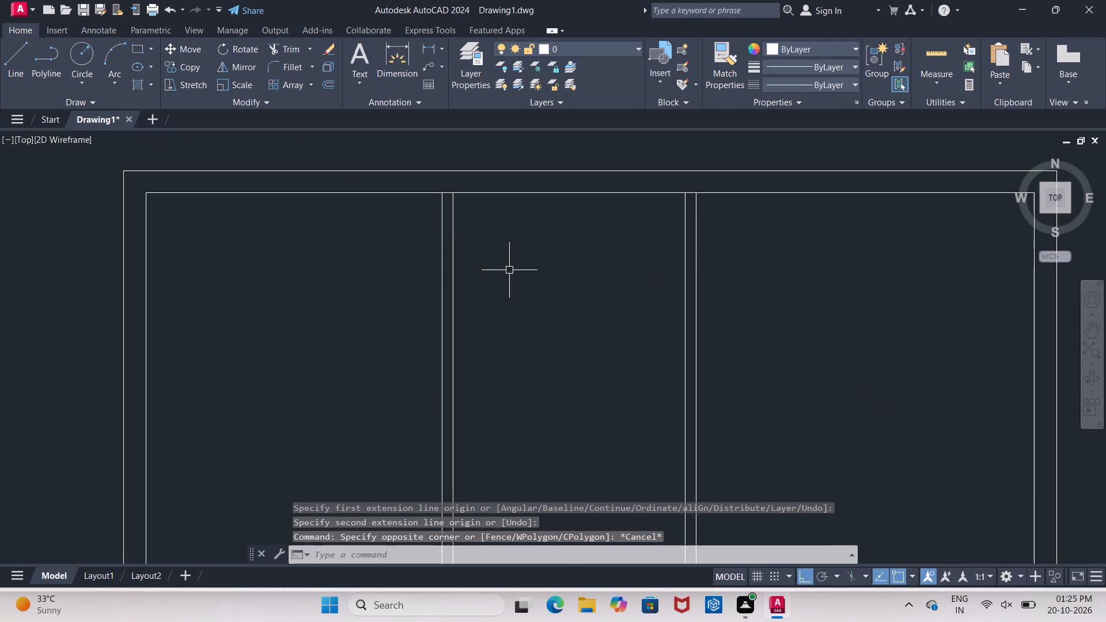
pyautogui.scroll(-2, 488, 236)
pyautogui.scroll(1, 710, 254)
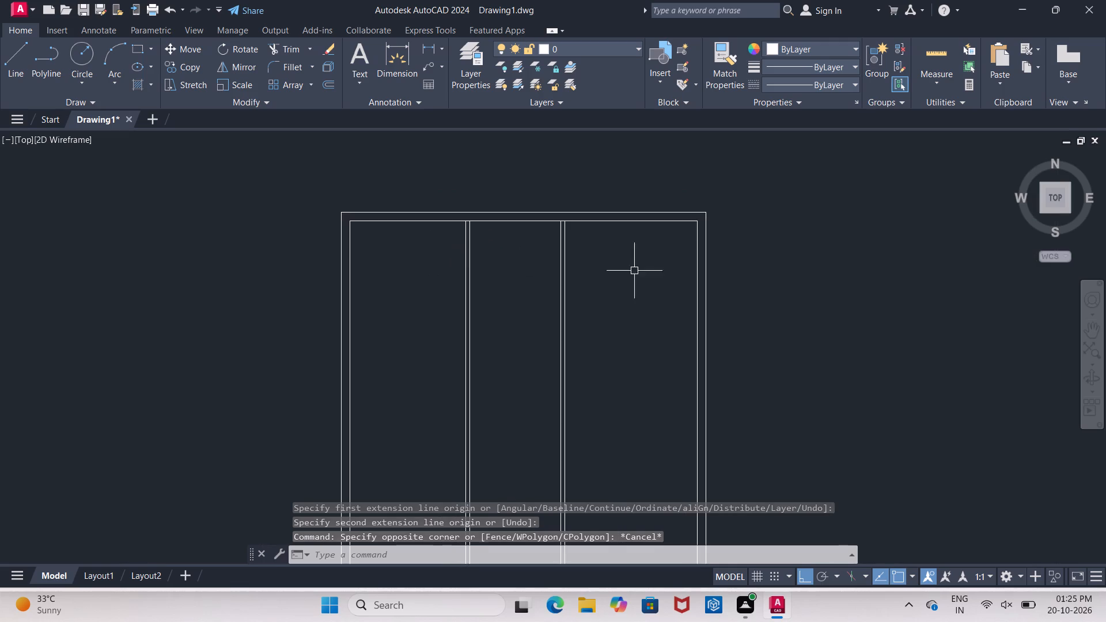
pyautogui.scroll(2, 688, 261)
pyautogui.scroll(-3, 486, 226)
pyautogui.scroll(2, 376, 229)
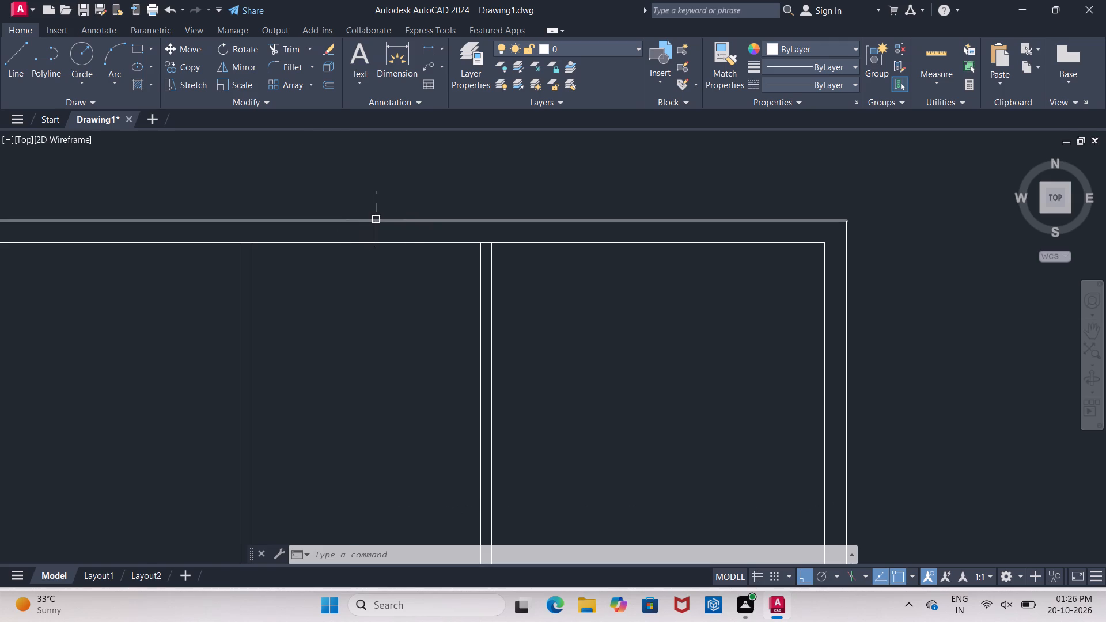
pyautogui.scroll(-1, 512, 214)
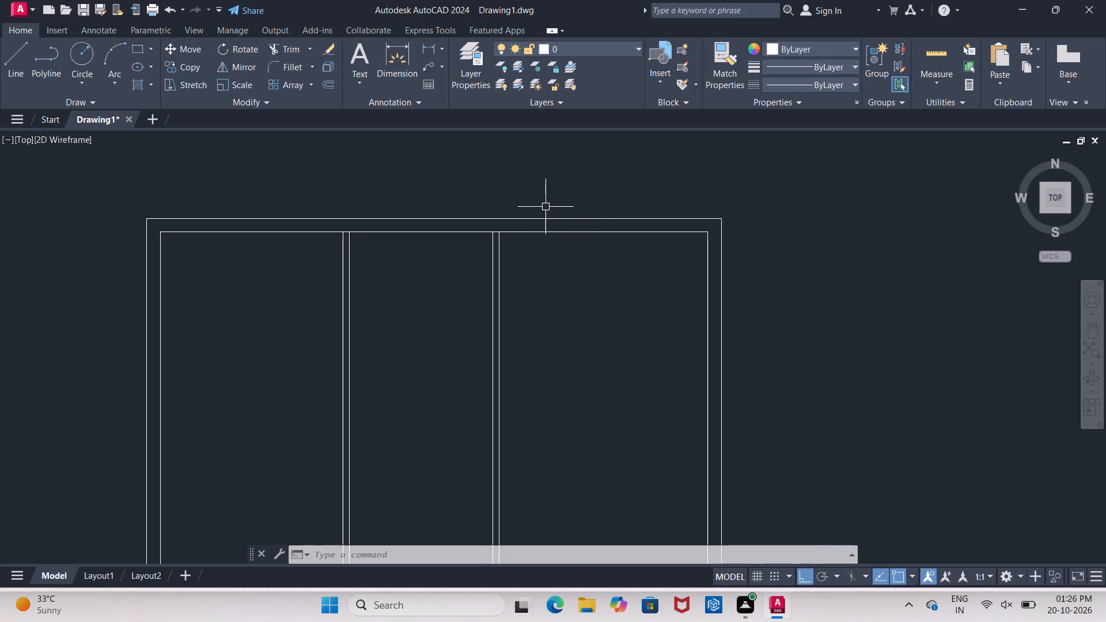
pyautogui.click(387, 75)
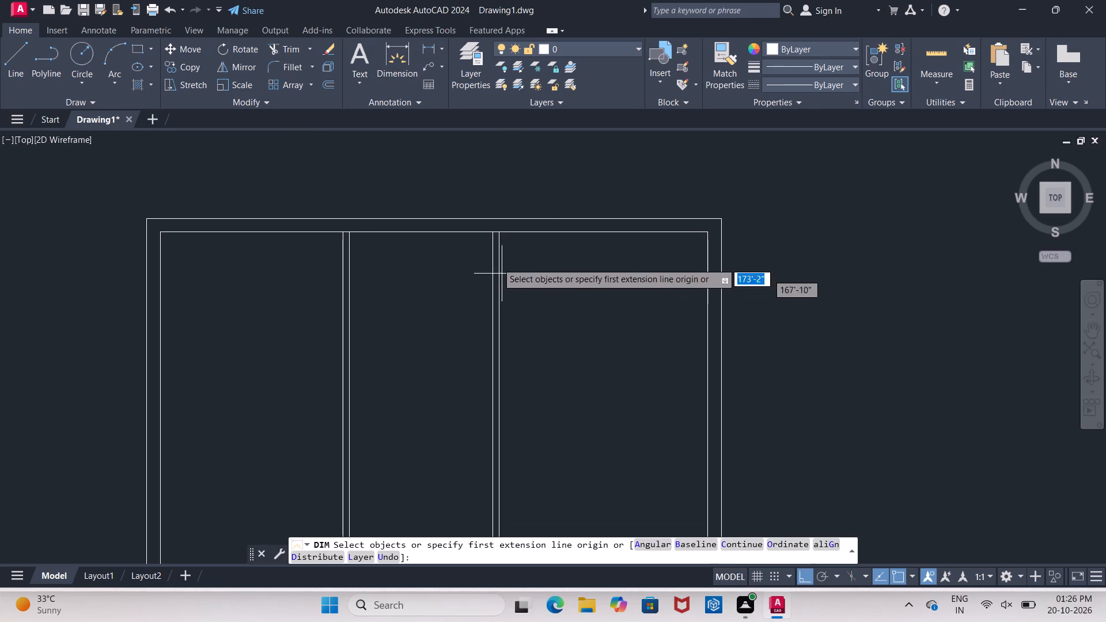
pyautogui.click(500, 230)
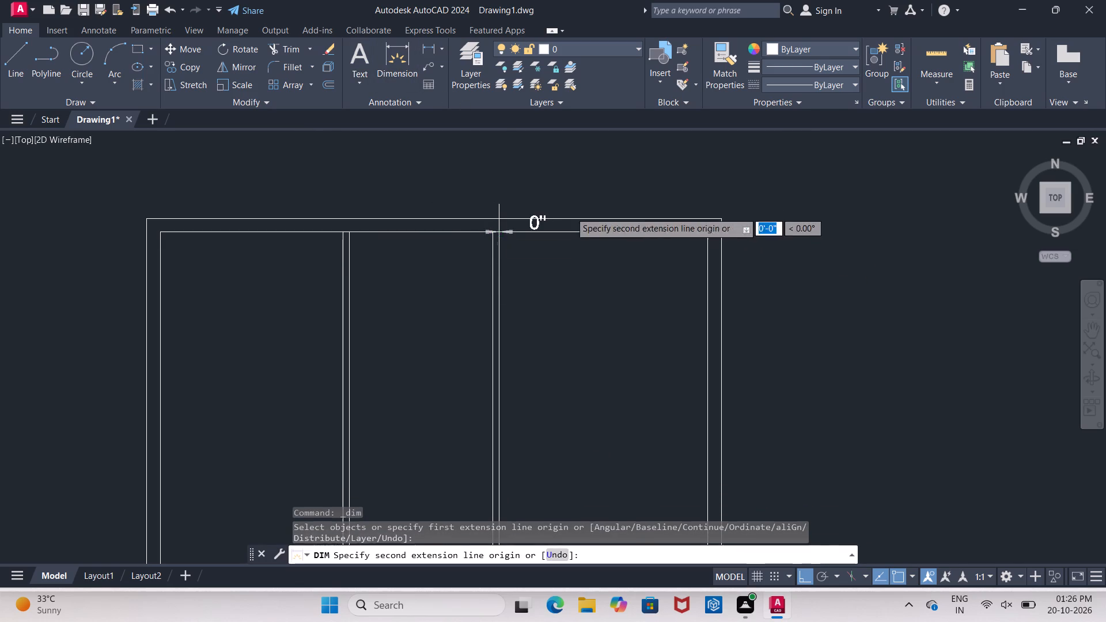
pyautogui.click(705, 234)
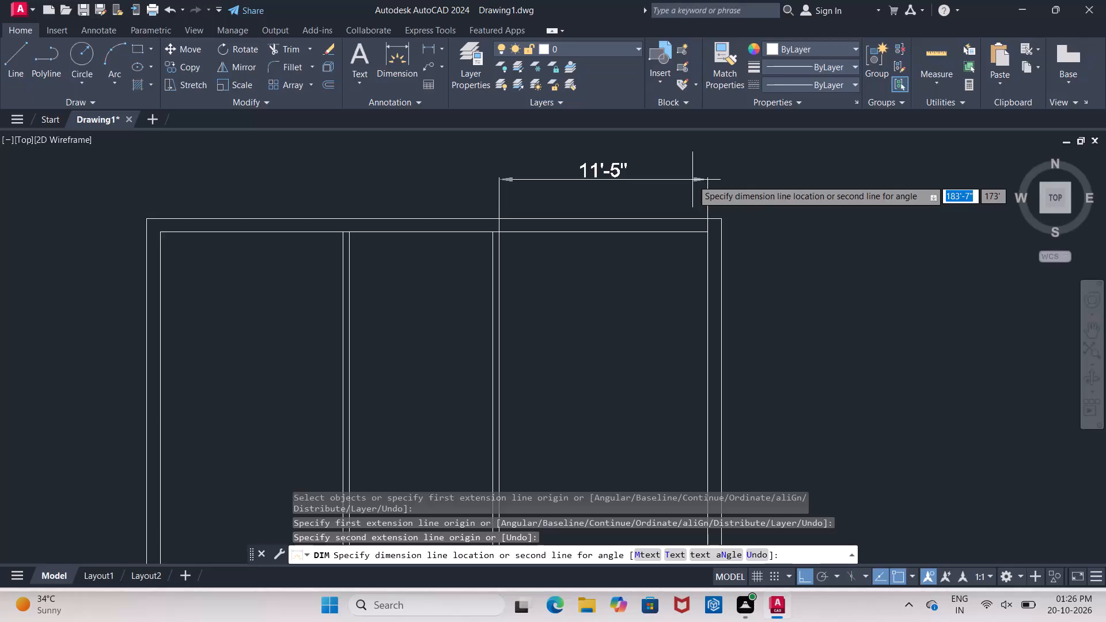
pyautogui.press('Escape')
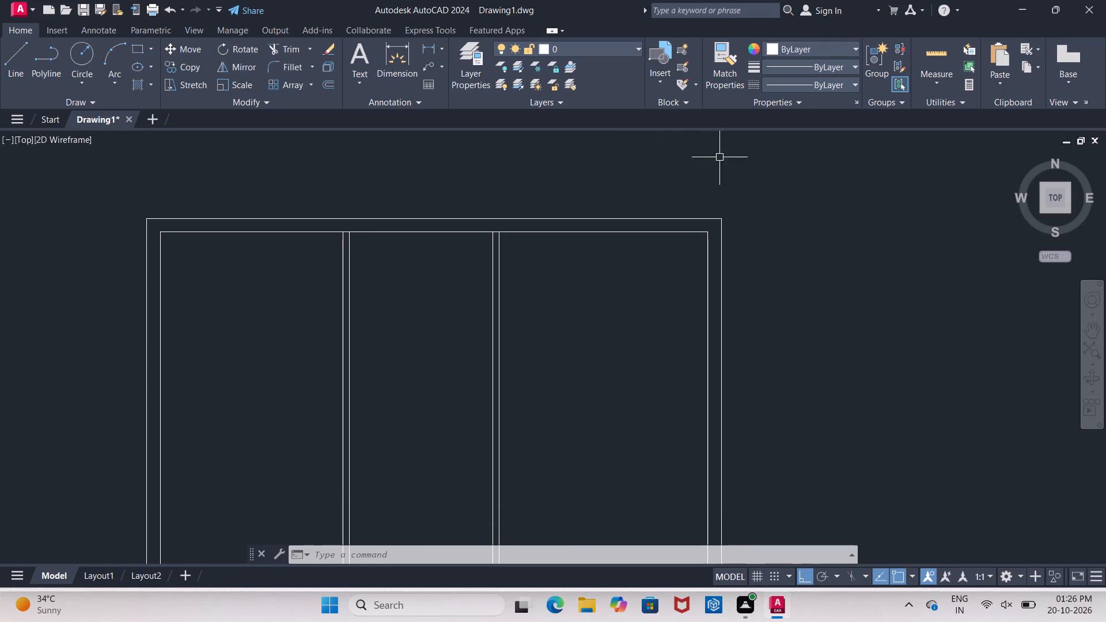
# Delete both lines of the second partition wall and both lines of the first partition wall.
pyautogui.scroll(-1, 700, 158)
pyautogui.scroll(2, 616, 172)
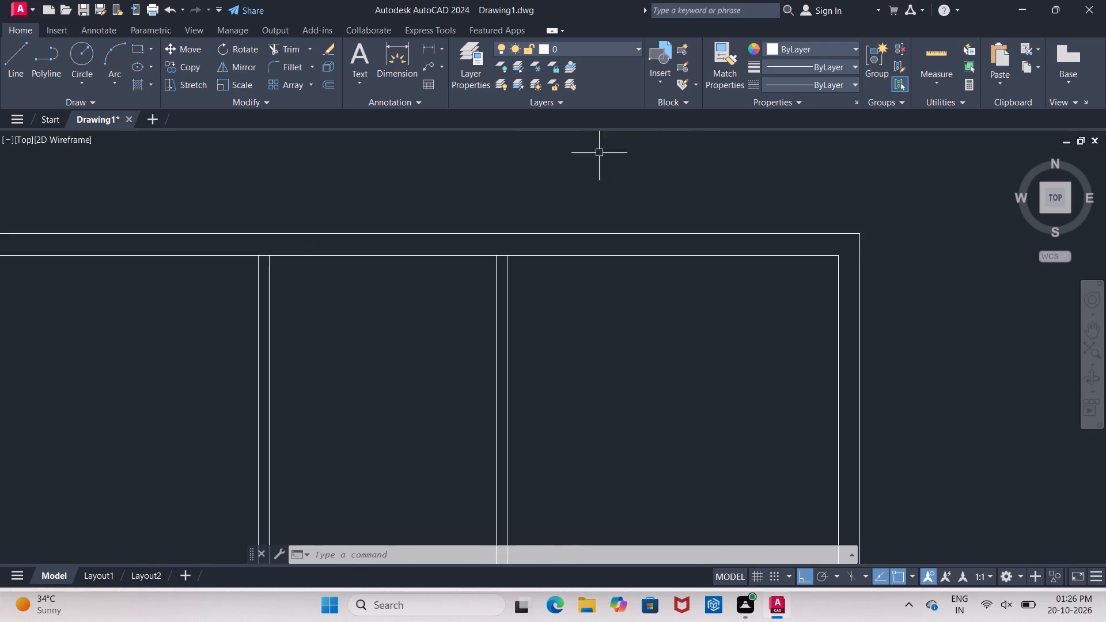
pyautogui.scroll(-2, 625, 140)
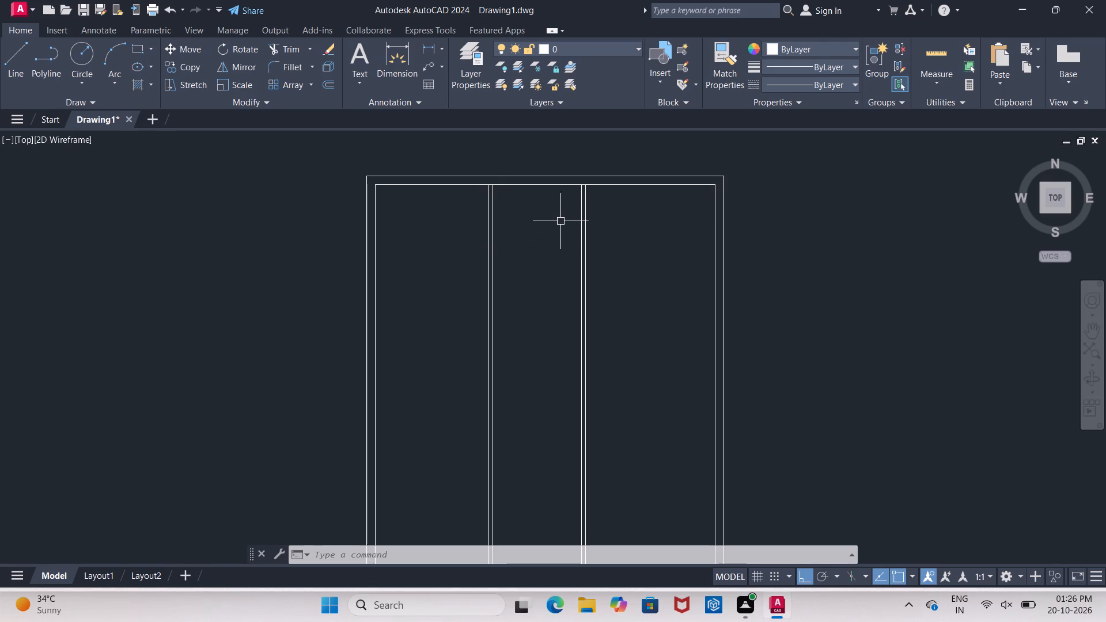
pyautogui.click(601, 212)
pyautogui.click(566, 208)
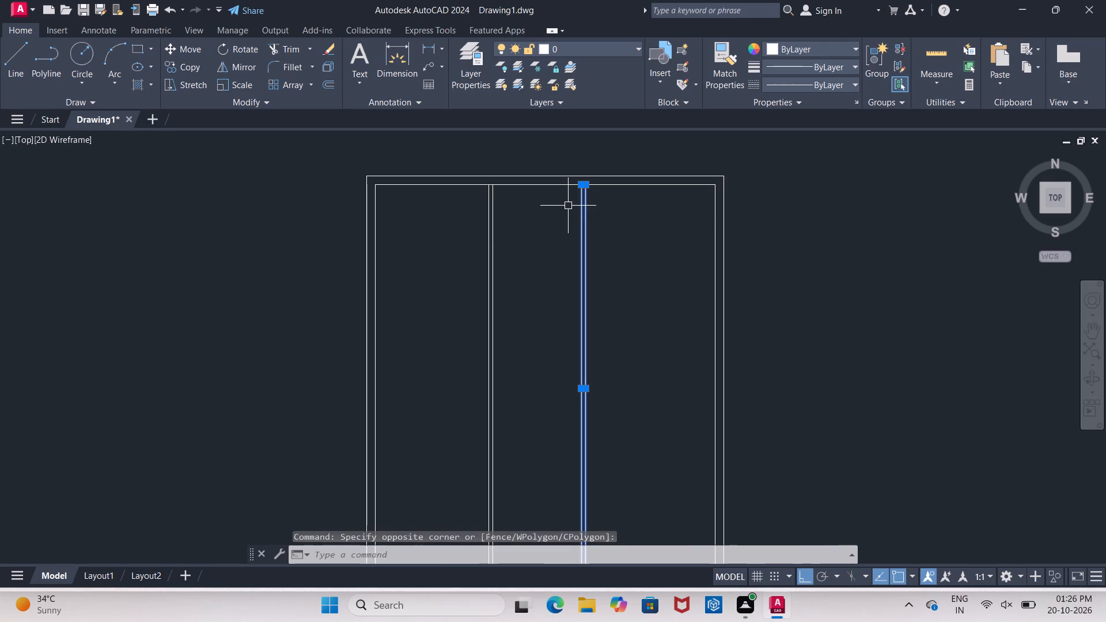
pyautogui.press('Delete')
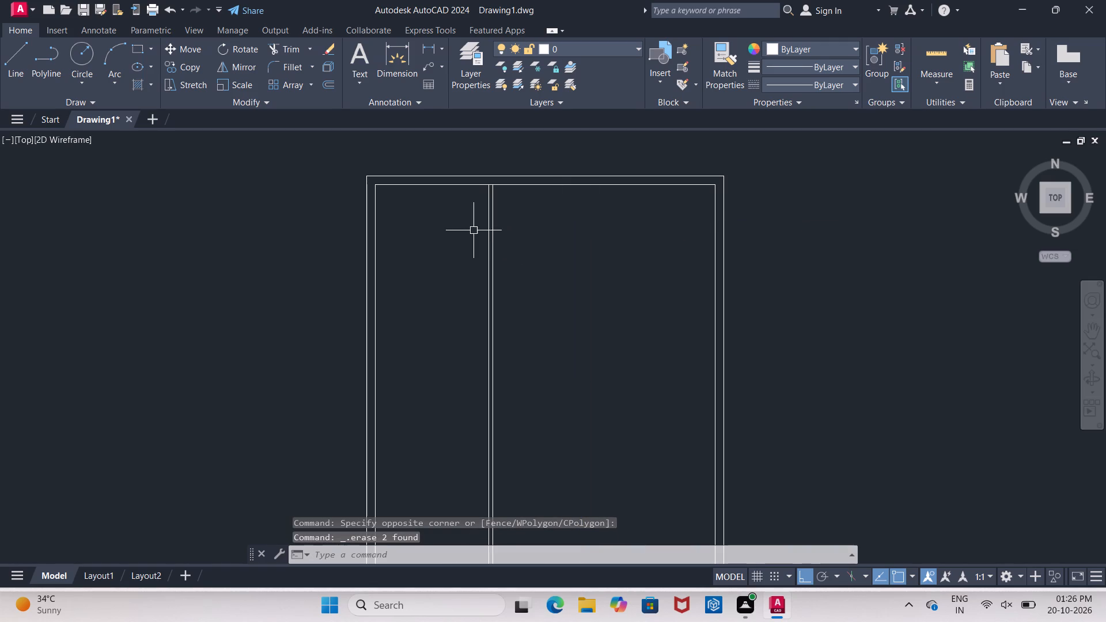
pyautogui.click(511, 227)
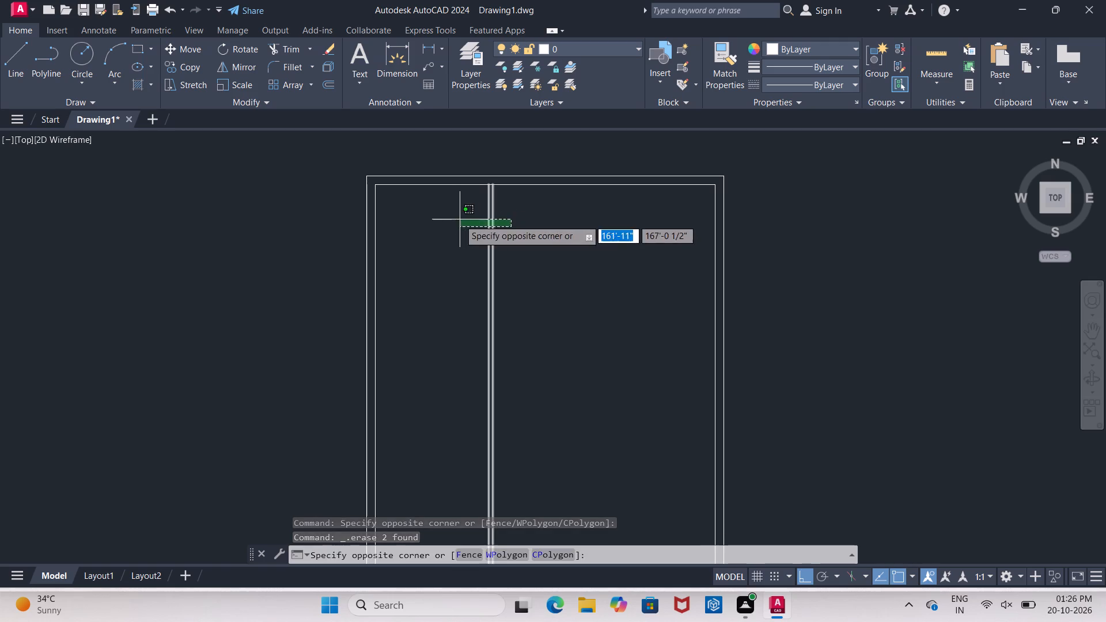
pyautogui.click(459, 219)
pyautogui.press('Delete')
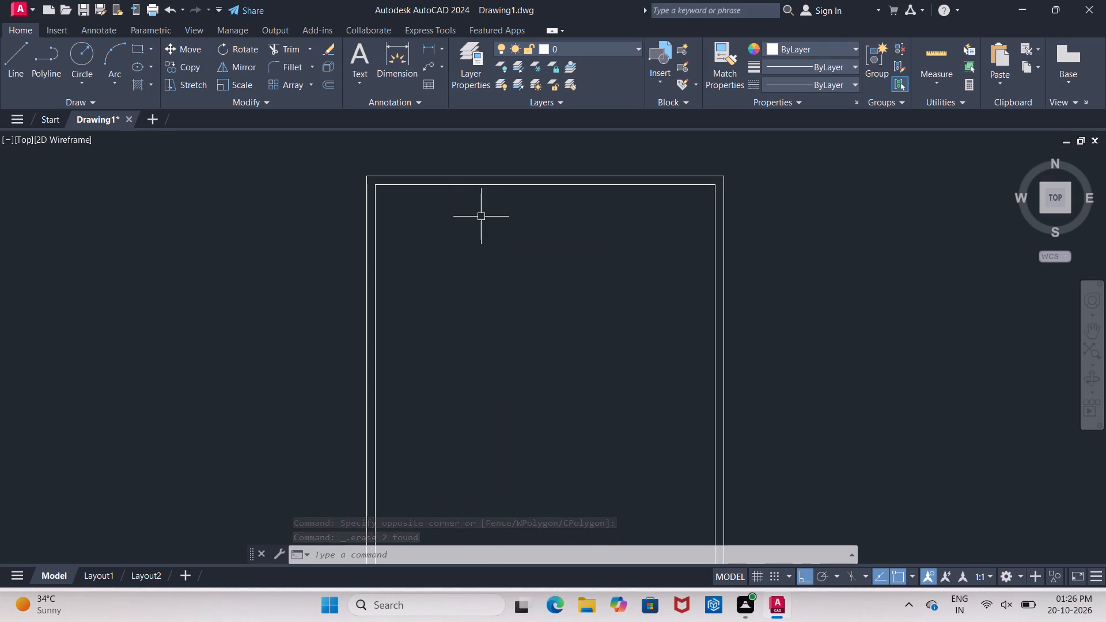
pyautogui.press('Escape')
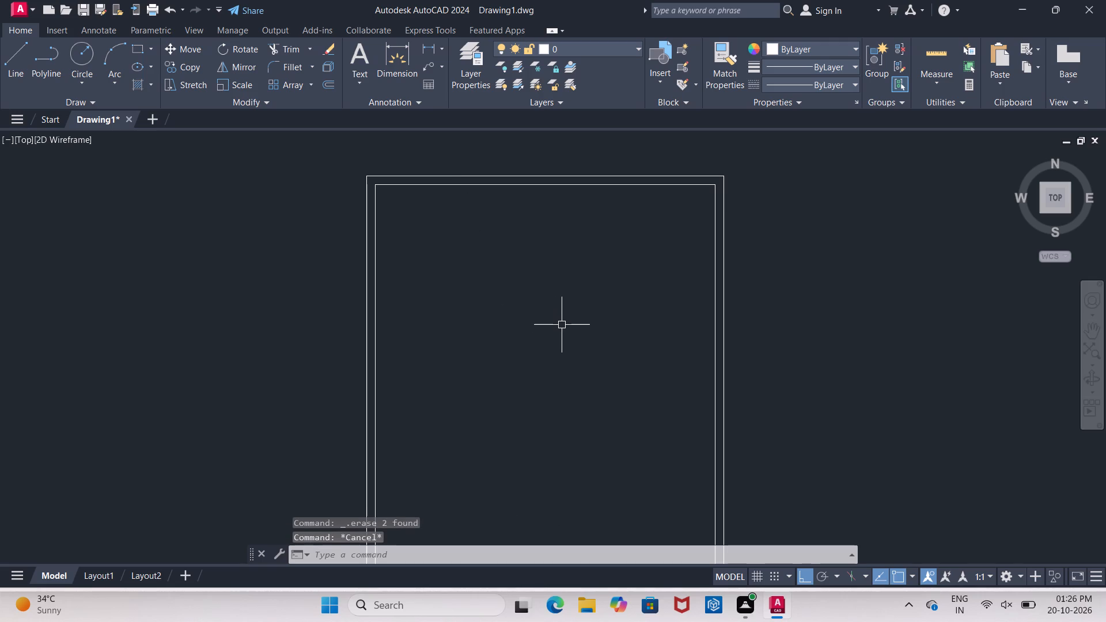
pyautogui.press('Escape')
# Offset the inner west wall line 10' eastward to form the first partition's west line.
pyautogui.press('o')
pyautogui.press('Return')
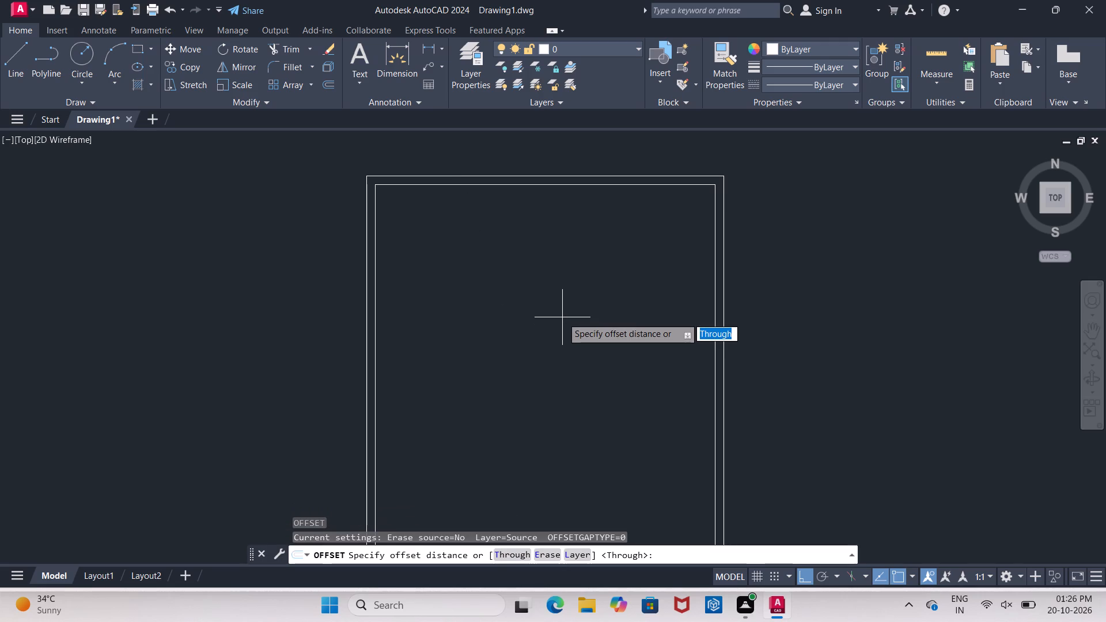
pyautogui.write('10')
pyautogui.press("'")
pyautogui.press('Return')
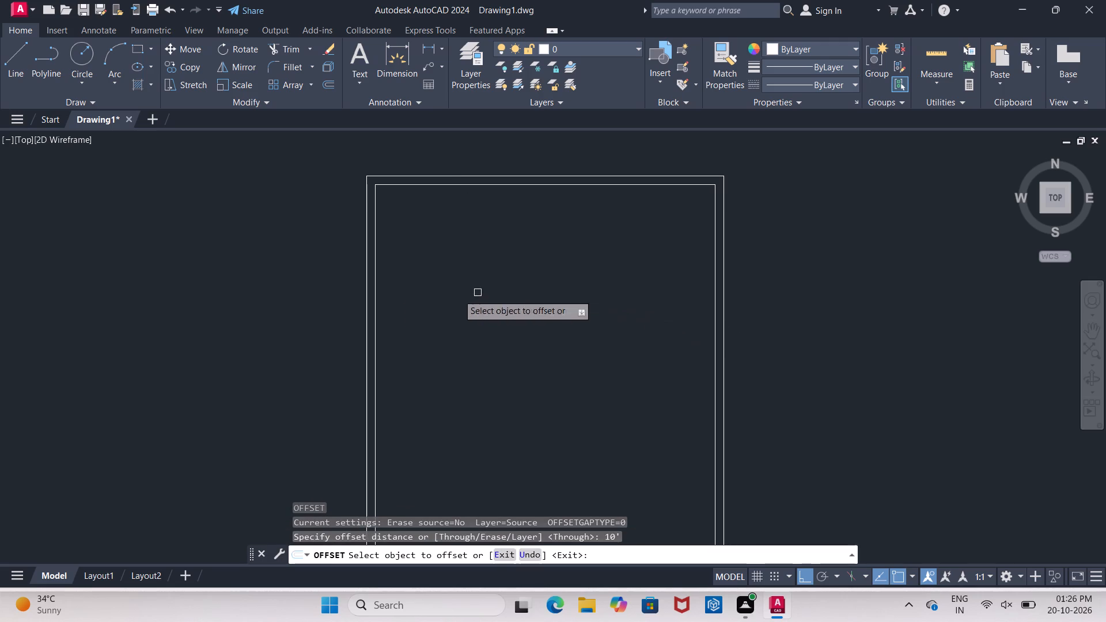
pyautogui.click(376, 311)
pyautogui.click(502, 299)
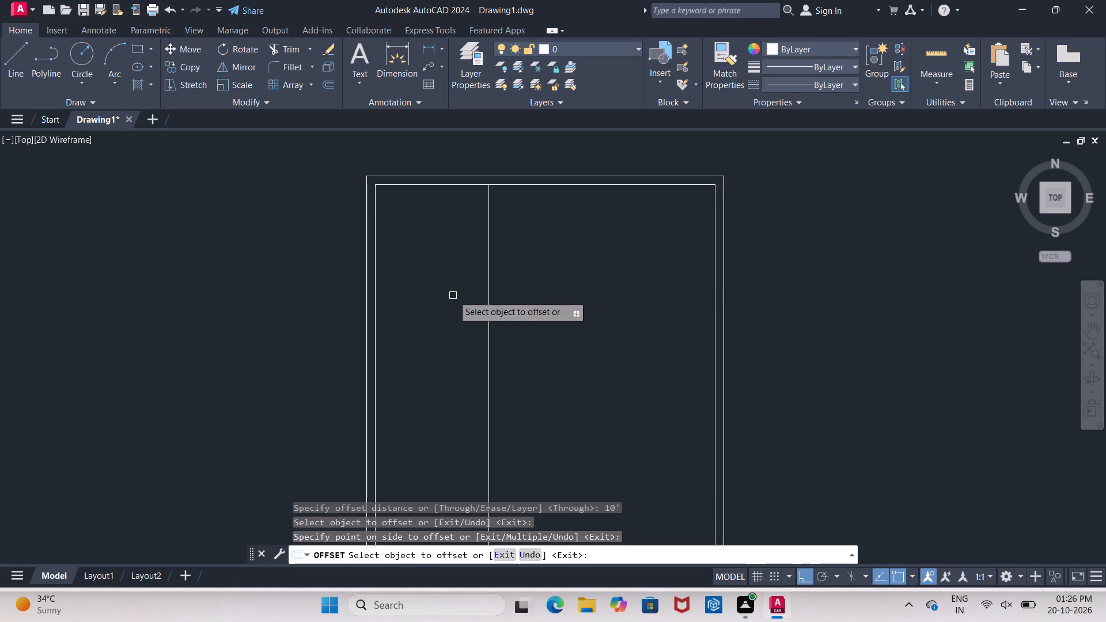
pyautogui.press('Return')
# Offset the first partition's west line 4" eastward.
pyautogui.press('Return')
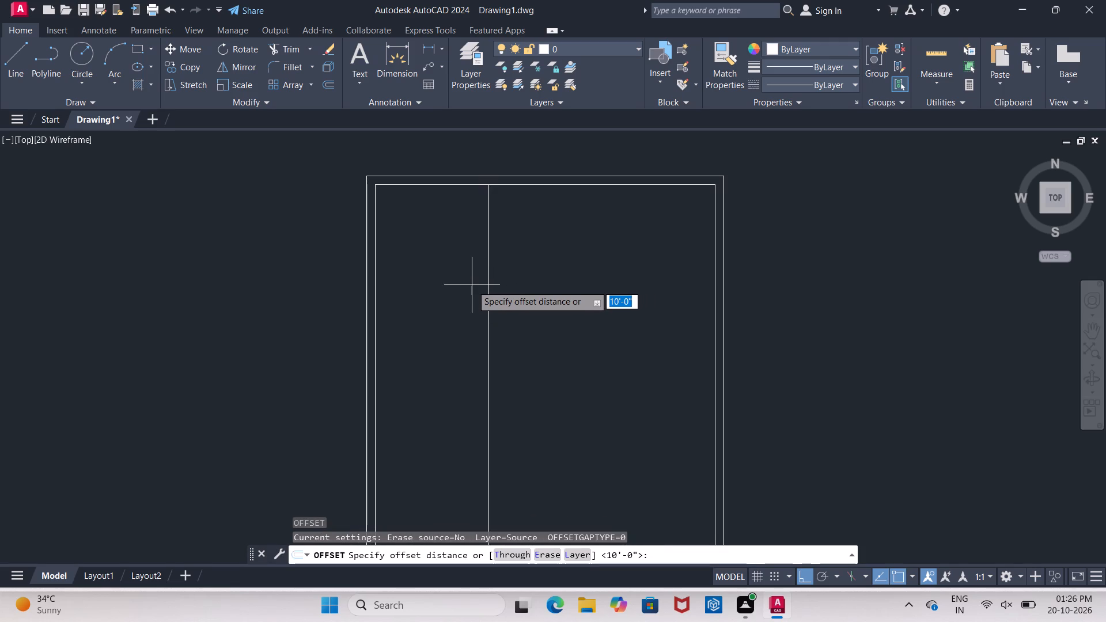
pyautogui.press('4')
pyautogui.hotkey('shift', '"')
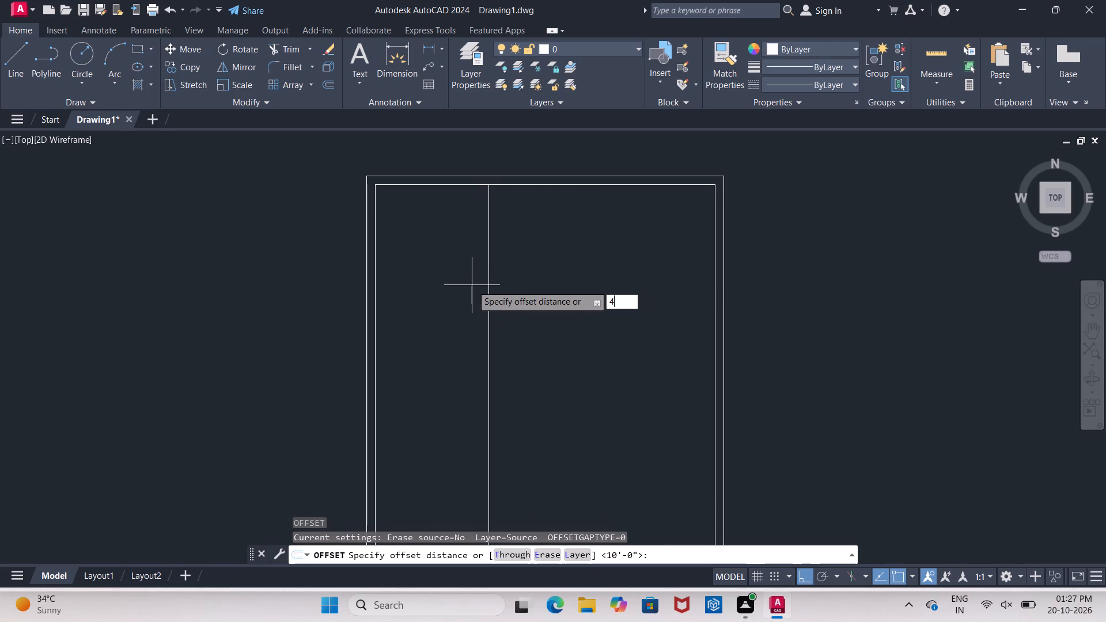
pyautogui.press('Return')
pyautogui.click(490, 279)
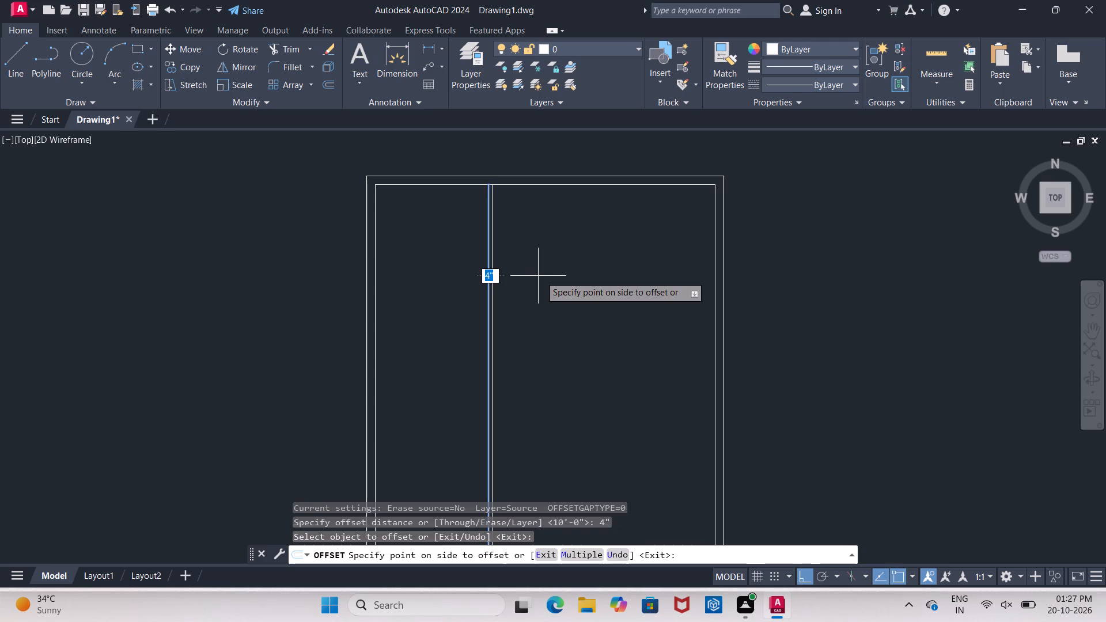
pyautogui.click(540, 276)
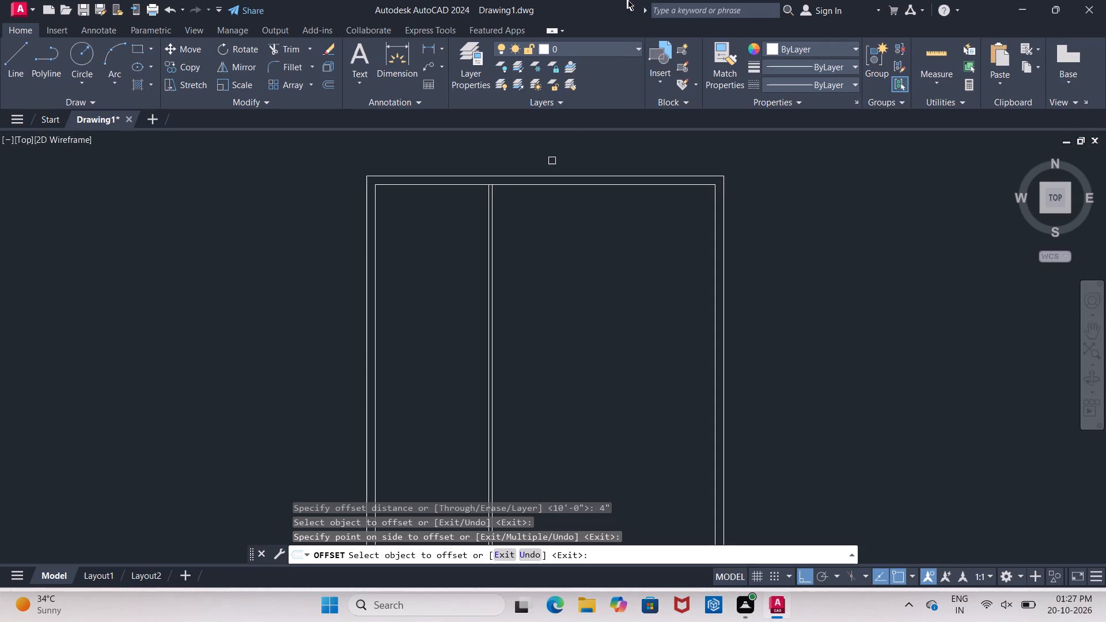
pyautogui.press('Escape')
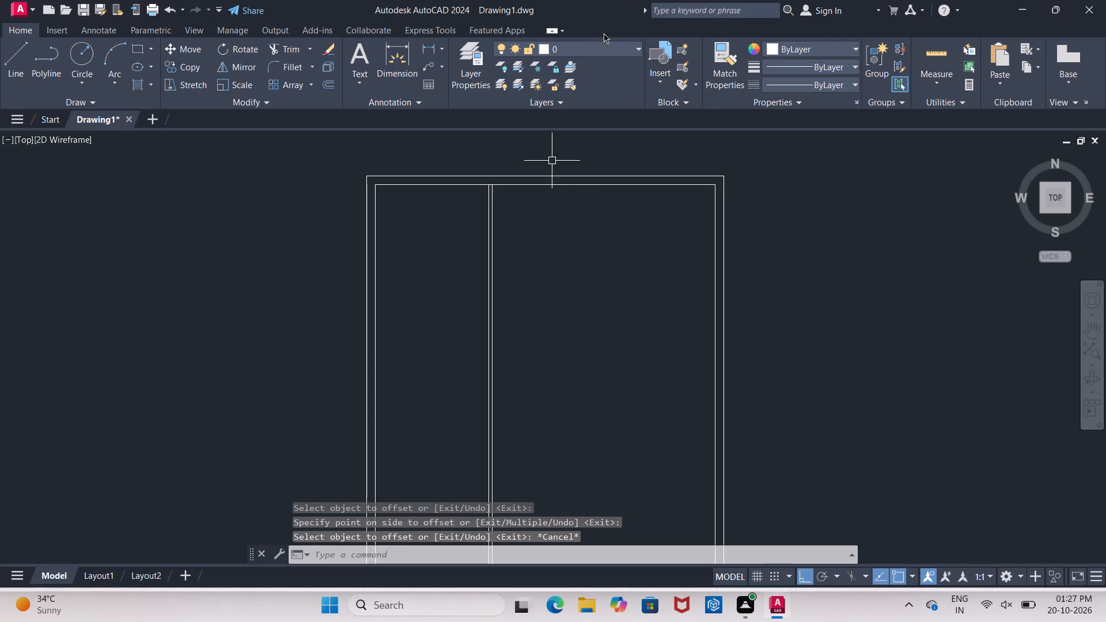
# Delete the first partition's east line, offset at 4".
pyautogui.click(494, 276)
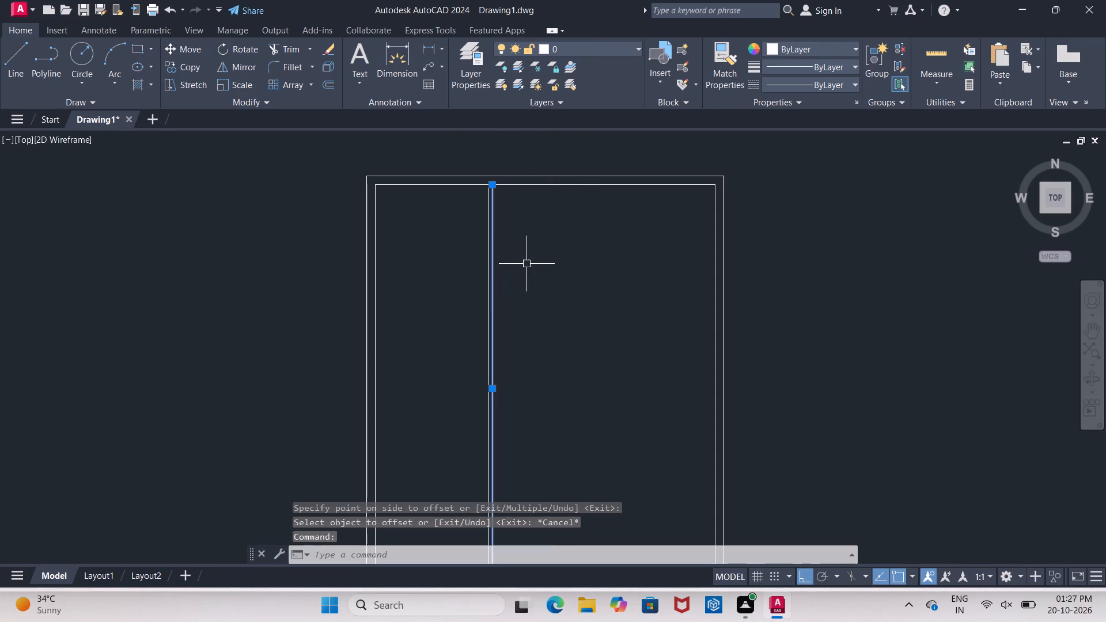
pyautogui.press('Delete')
# Offset the first partition's west line 6" eastward to give the wall its thickness.
pyautogui.press('o')
pyautogui.press('Return')
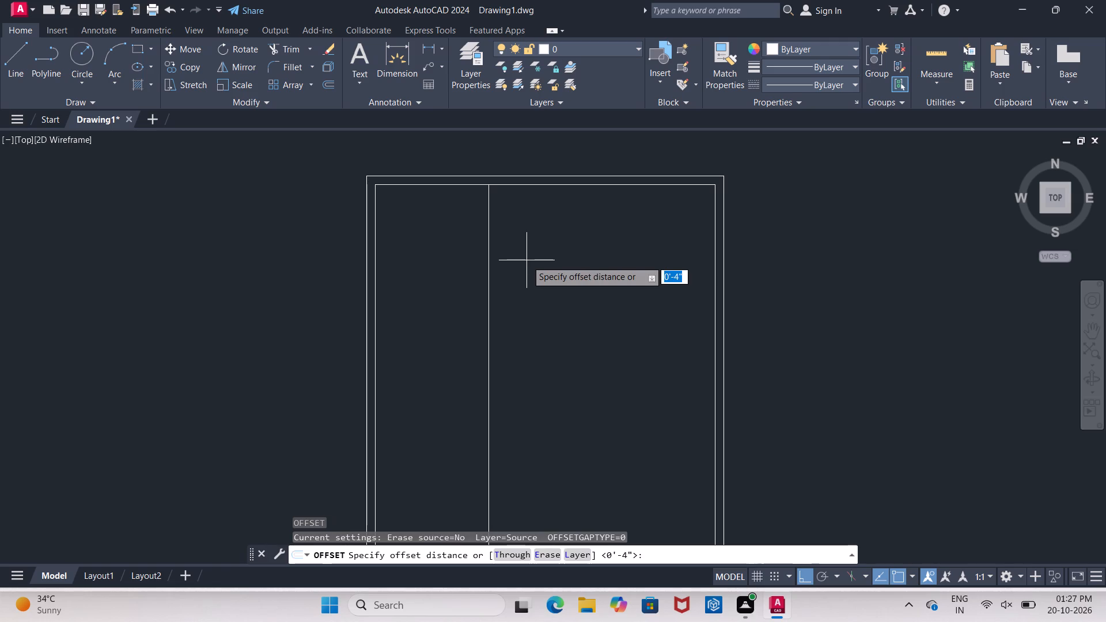
pyautogui.press('6')
pyautogui.hotkey('shift', '"')
pyautogui.press('Return')
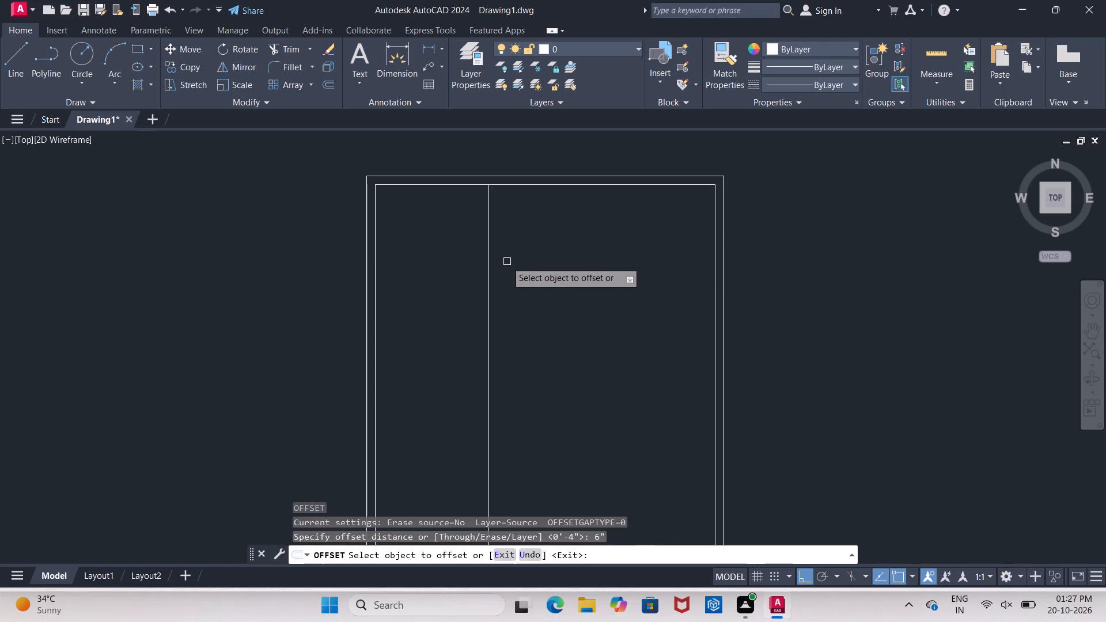
pyautogui.click(486, 286)
pyautogui.click(517, 276)
pyautogui.press('Return')
# Offset the first partition's east line 7'10" eastward to form the second partition's west line.
pyautogui.press('Return')
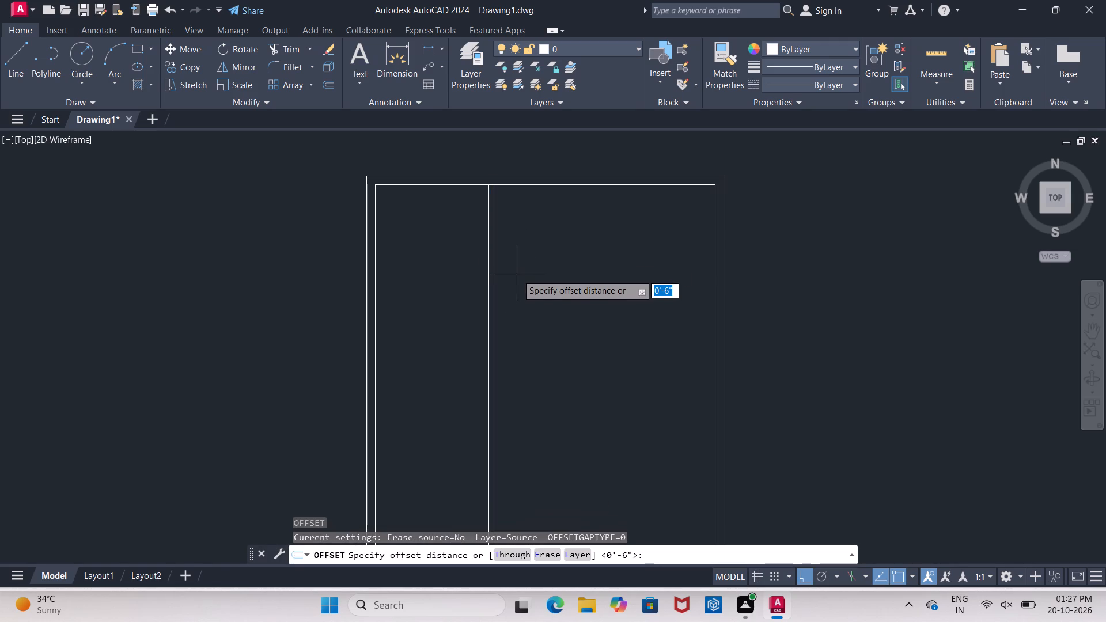
pyautogui.press('7')
pyautogui.press("'")
pyautogui.write('10')
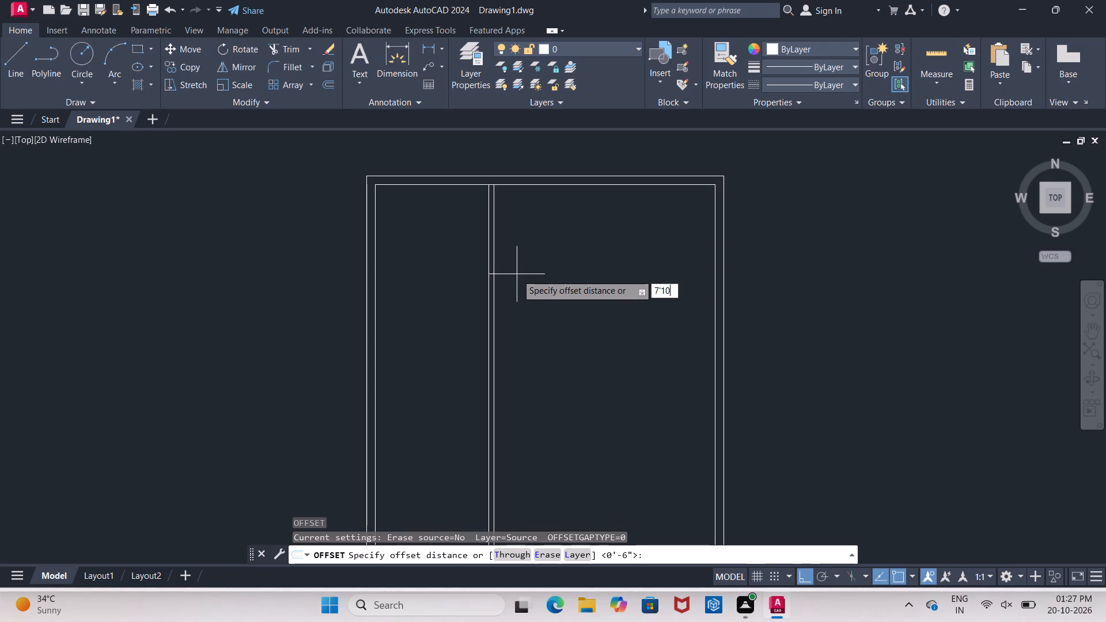
pyautogui.hotkey('shift', '"')
pyautogui.press('Return')
pyautogui.click(494, 287)
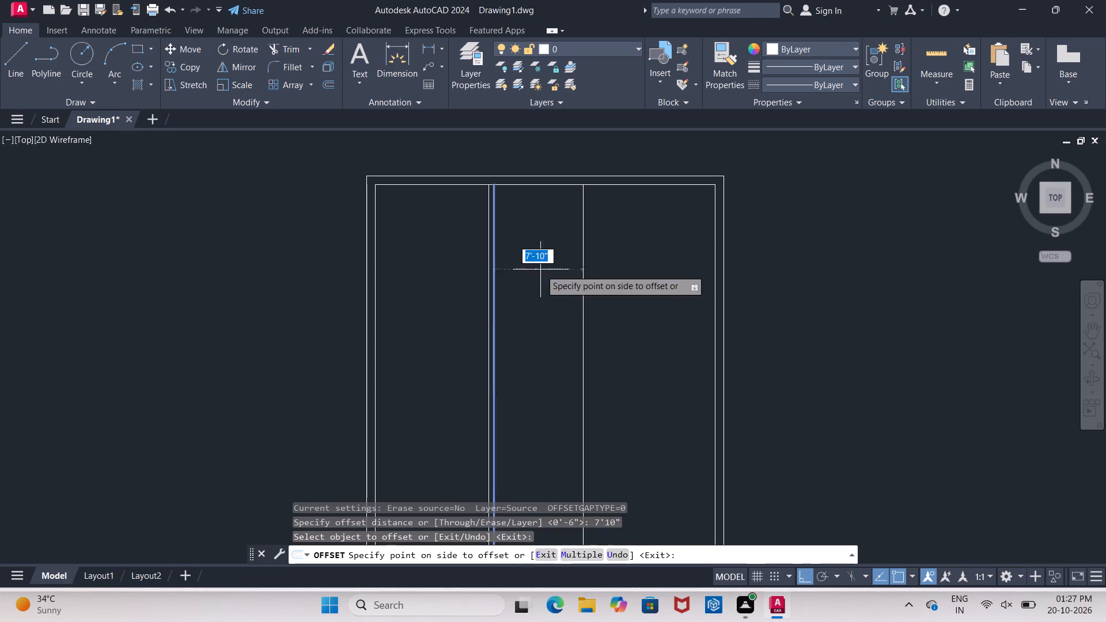
pyautogui.click(573, 262)
# Offset the second partition's west line 6" eastward to give the wall its thickness.
pyautogui.click(582, 260)
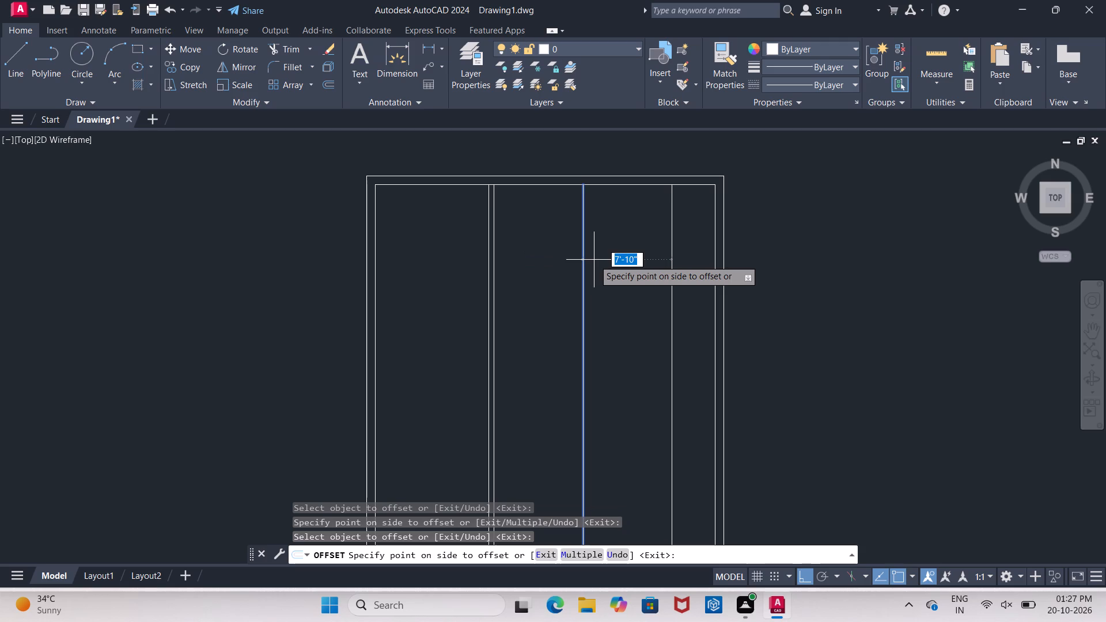
pyautogui.press('6')
pyautogui.hotkey('shift', '"')
pyautogui.press('Return')
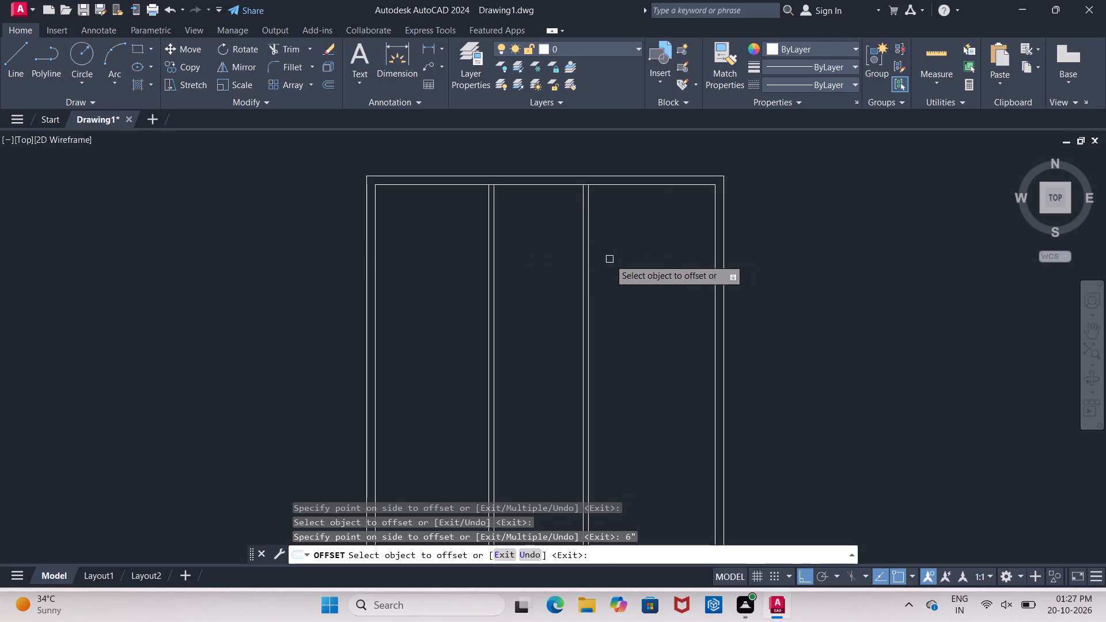
pyautogui.press('Escape')
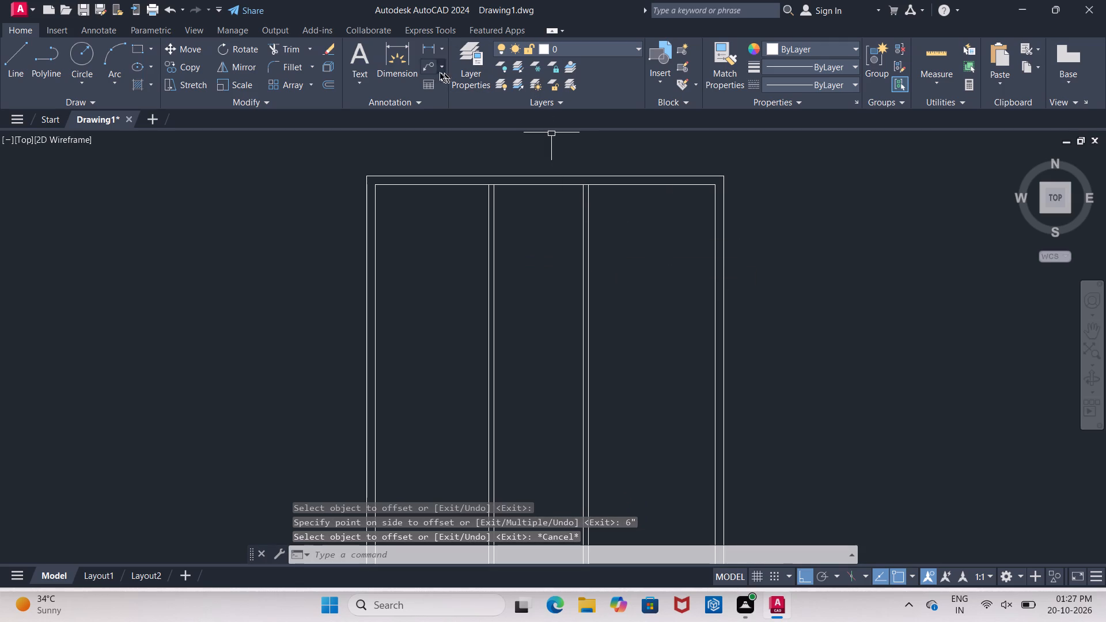
# Measure the clear width between the second partition's east line and the inner east wall line.
pyautogui.click(402, 78)
pyautogui.click(590, 187)
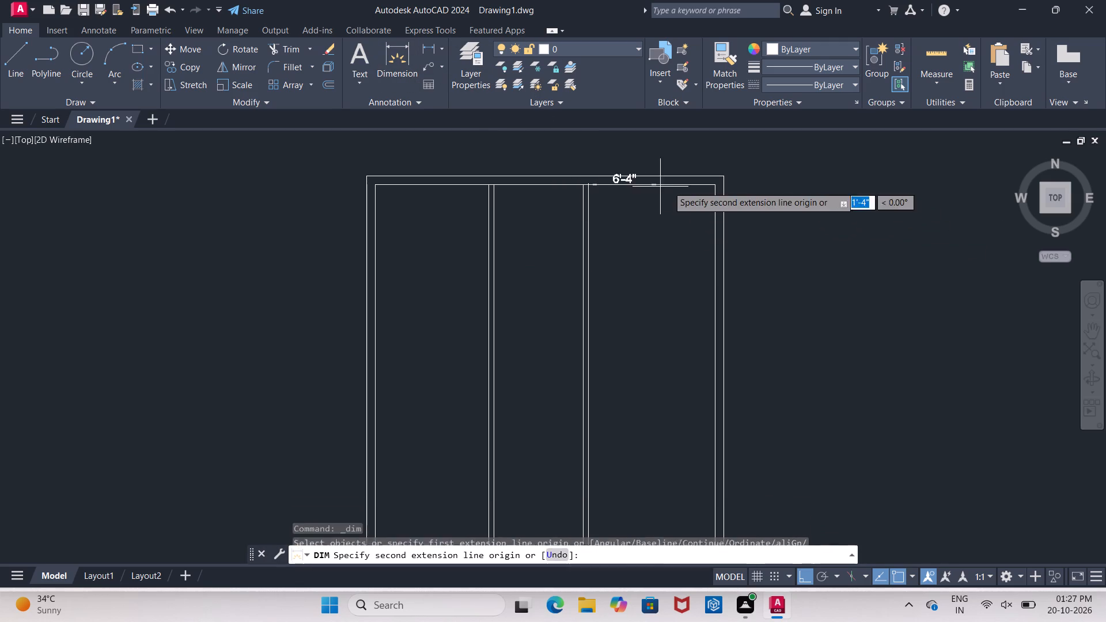
pyautogui.click(712, 185)
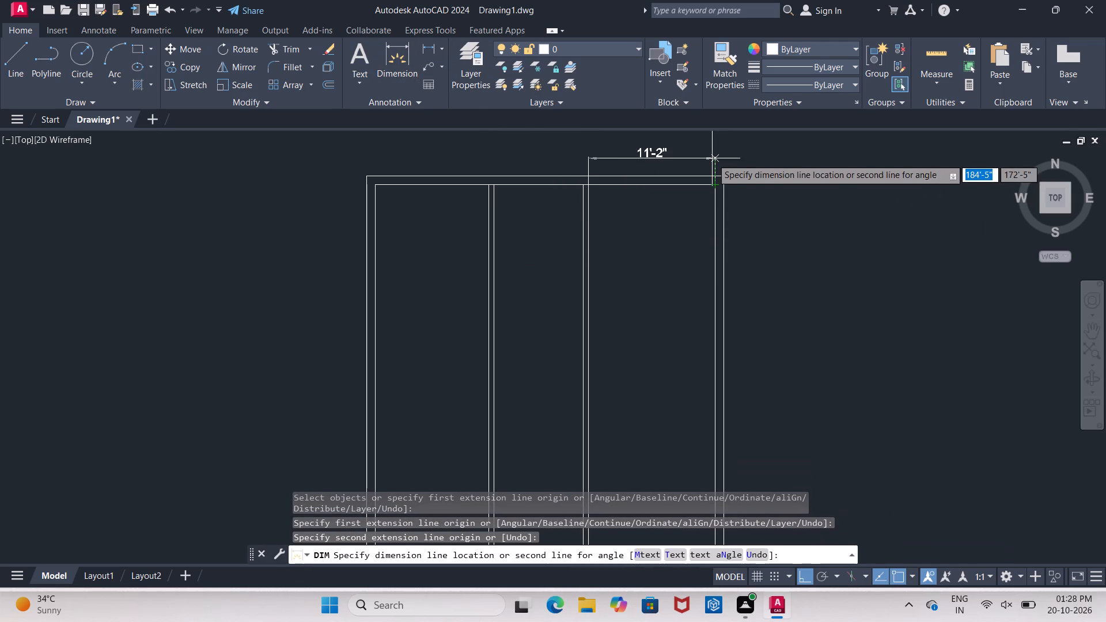
pyautogui.press('Escape')
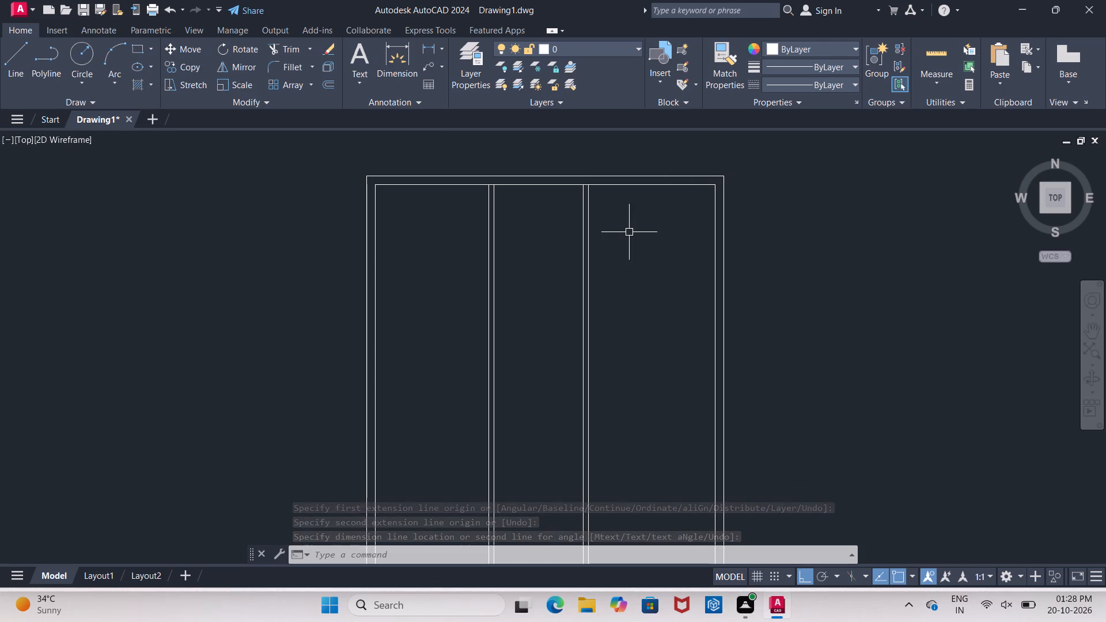
# Offset the inner north wall line 3' southward to form the cross wall's north line.
pyautogui.press('o')
pyautogui.press('Return')
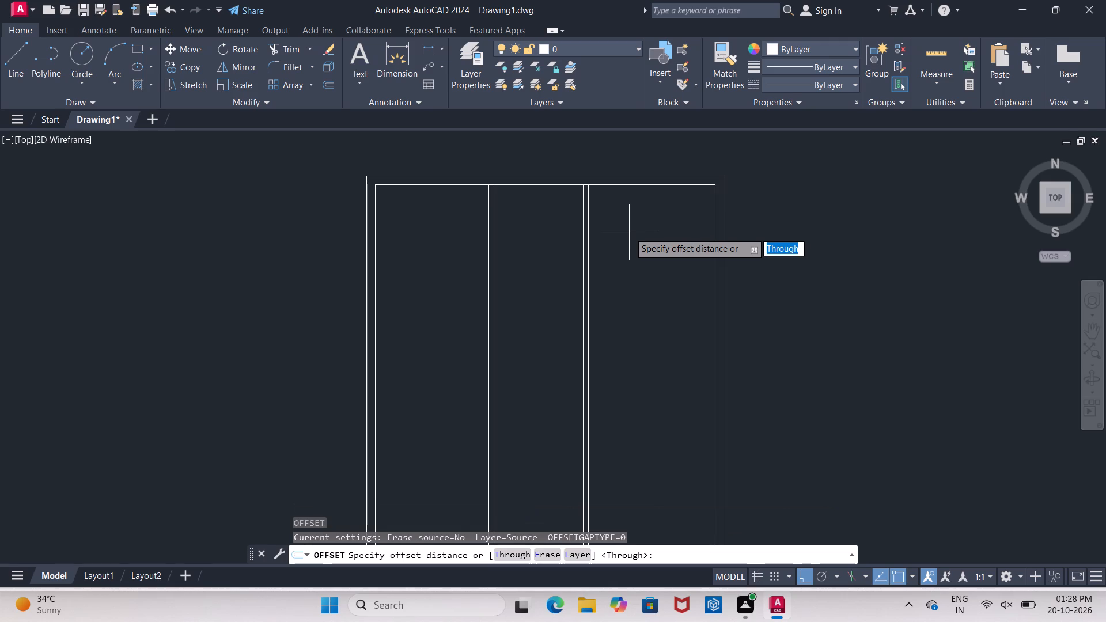
pyautogui.write("3'")
pyautogui.press('Return')
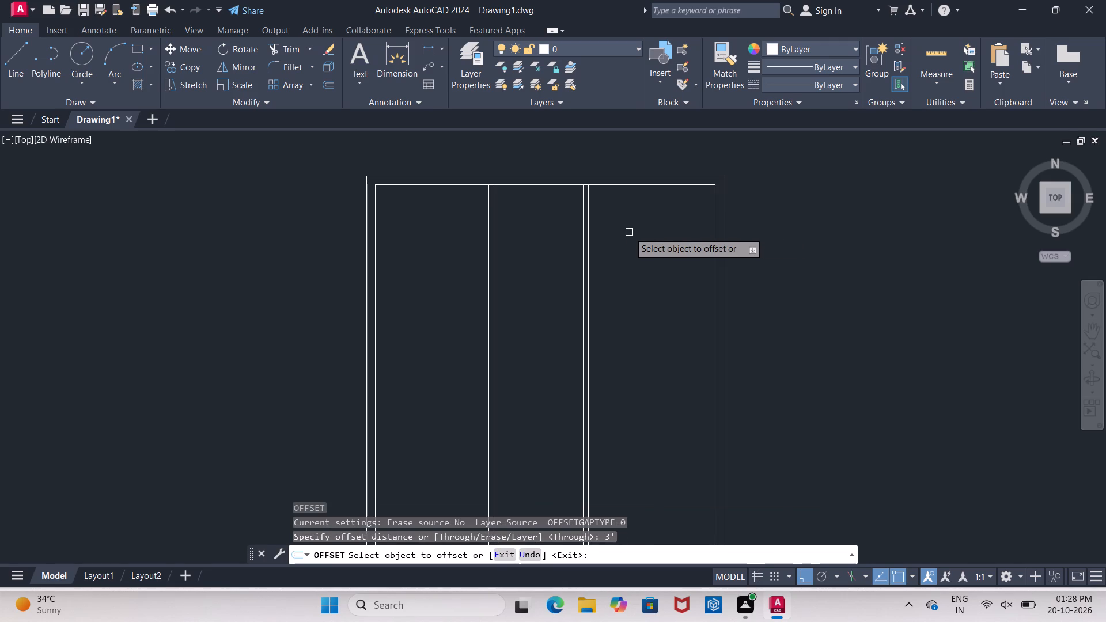
pyautogui.click(539, 187)
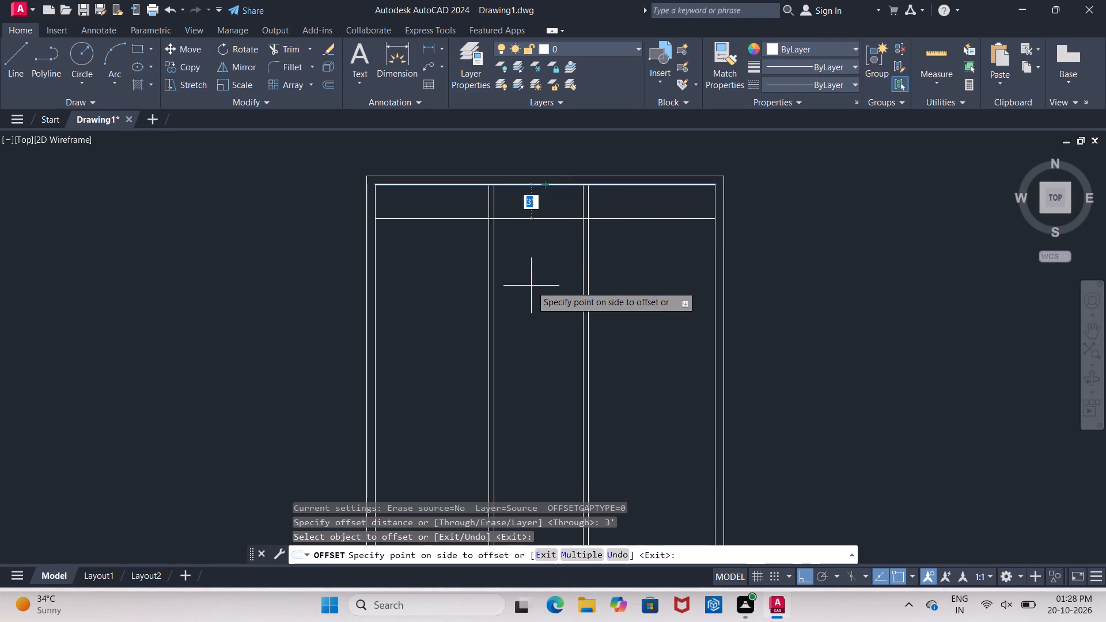
pyautogui.click(531, 286)
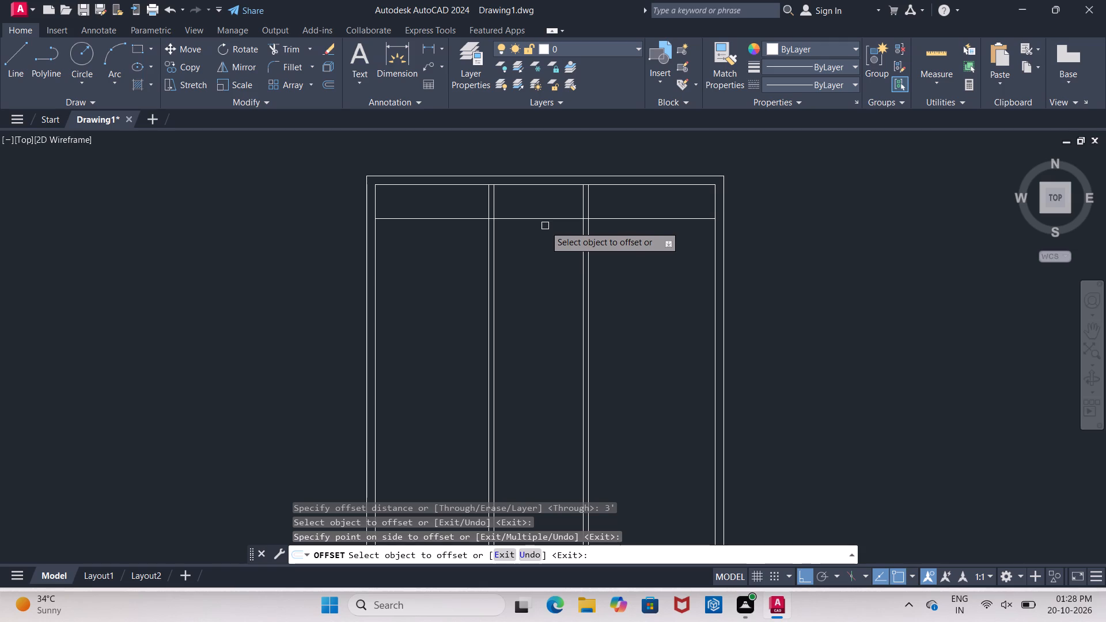
# Offset the cross wall's north line 6" southward to give the wall its thickness.
pyautogui.click(541, 221)
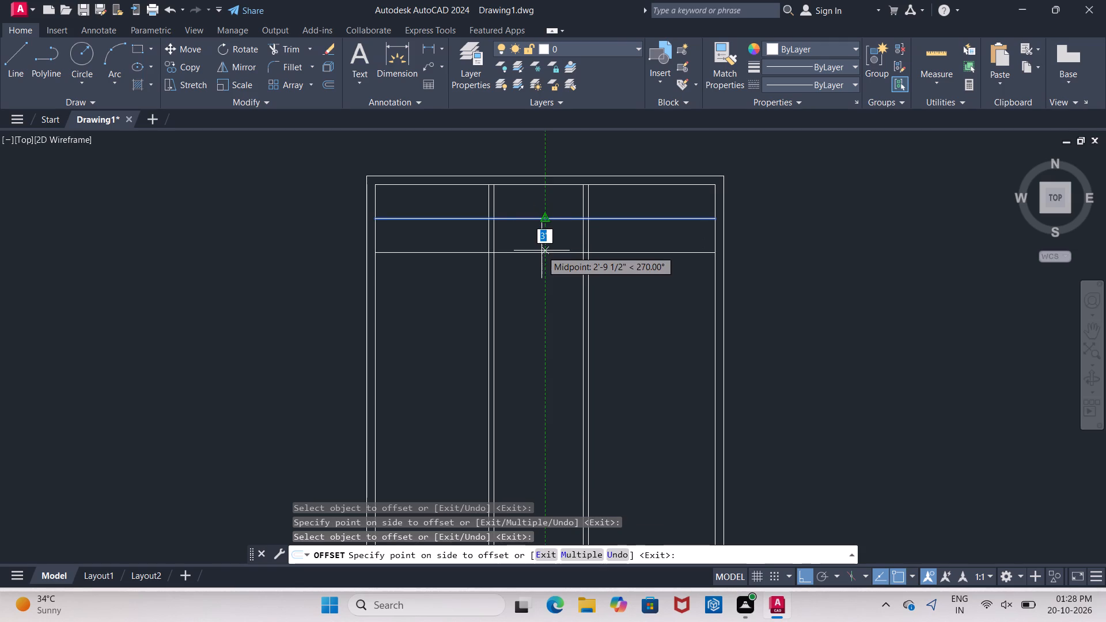
pyautogui.press('6')
pyautogui.hotkey('shift', '"')
pyautogui.press('Return')
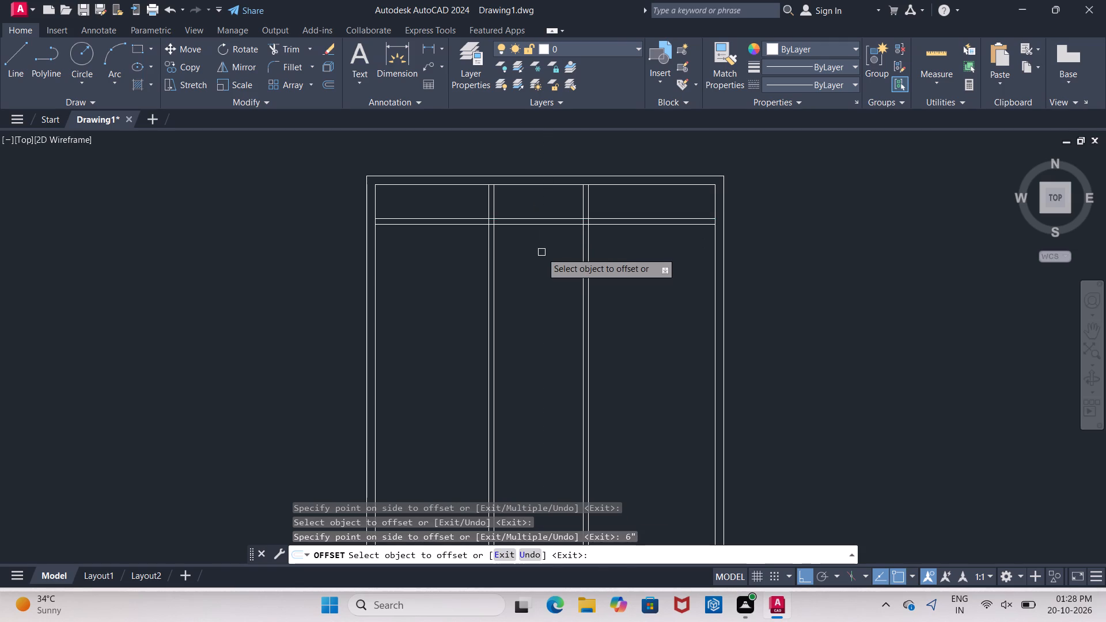
pyautogui.press('Escape')
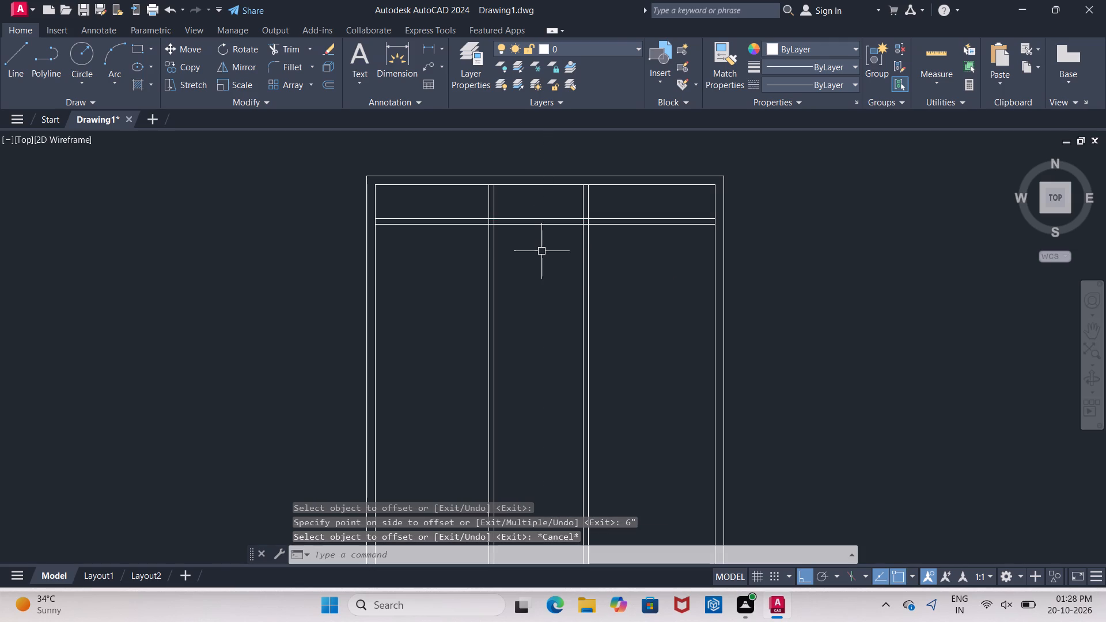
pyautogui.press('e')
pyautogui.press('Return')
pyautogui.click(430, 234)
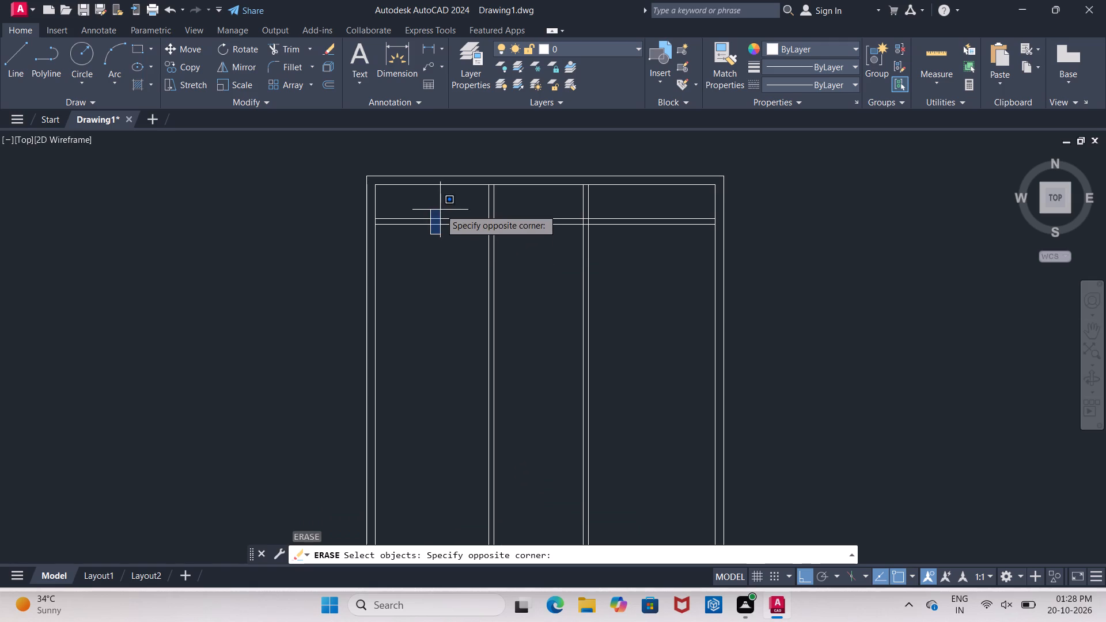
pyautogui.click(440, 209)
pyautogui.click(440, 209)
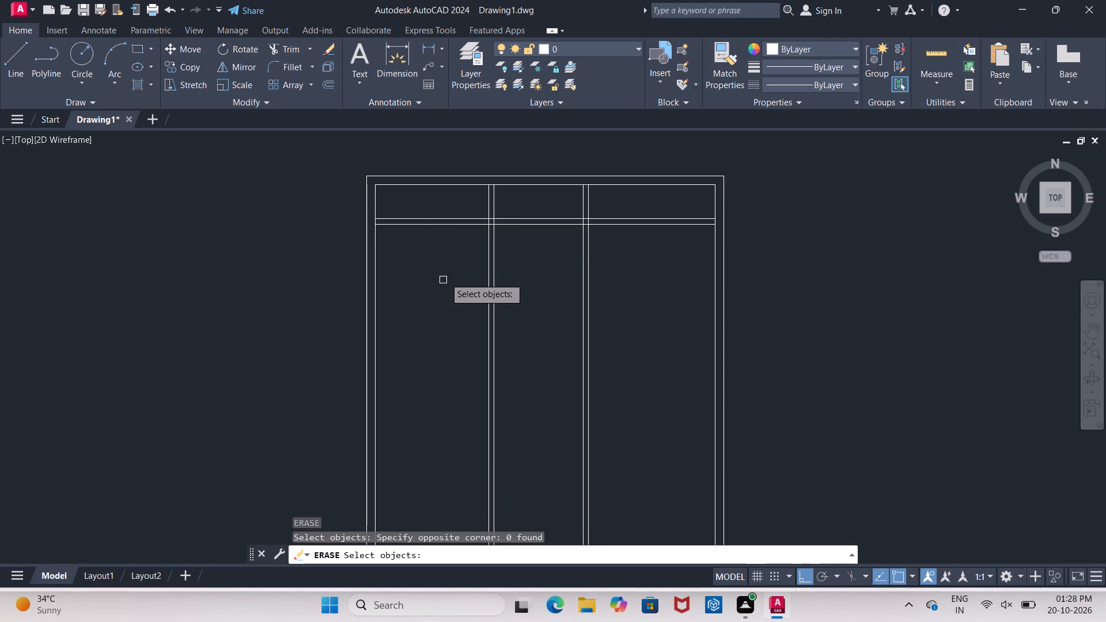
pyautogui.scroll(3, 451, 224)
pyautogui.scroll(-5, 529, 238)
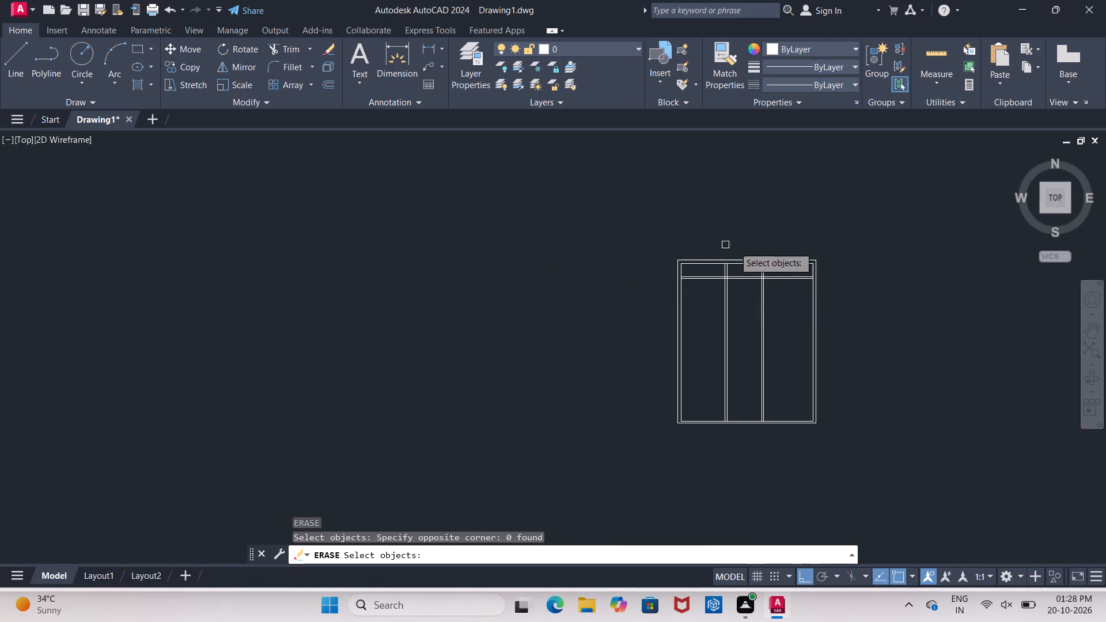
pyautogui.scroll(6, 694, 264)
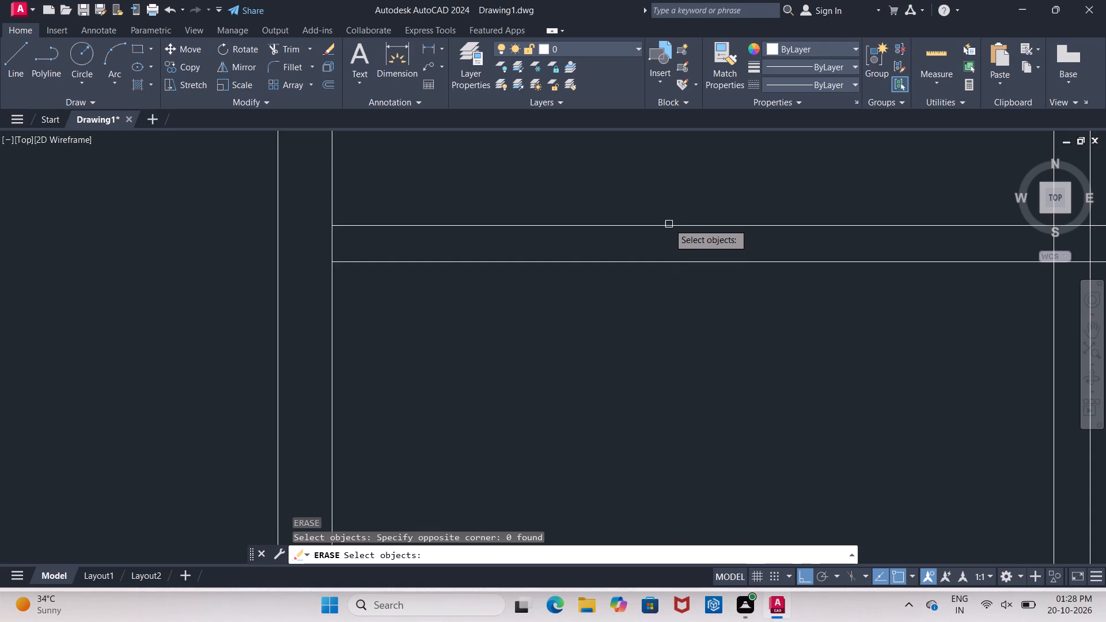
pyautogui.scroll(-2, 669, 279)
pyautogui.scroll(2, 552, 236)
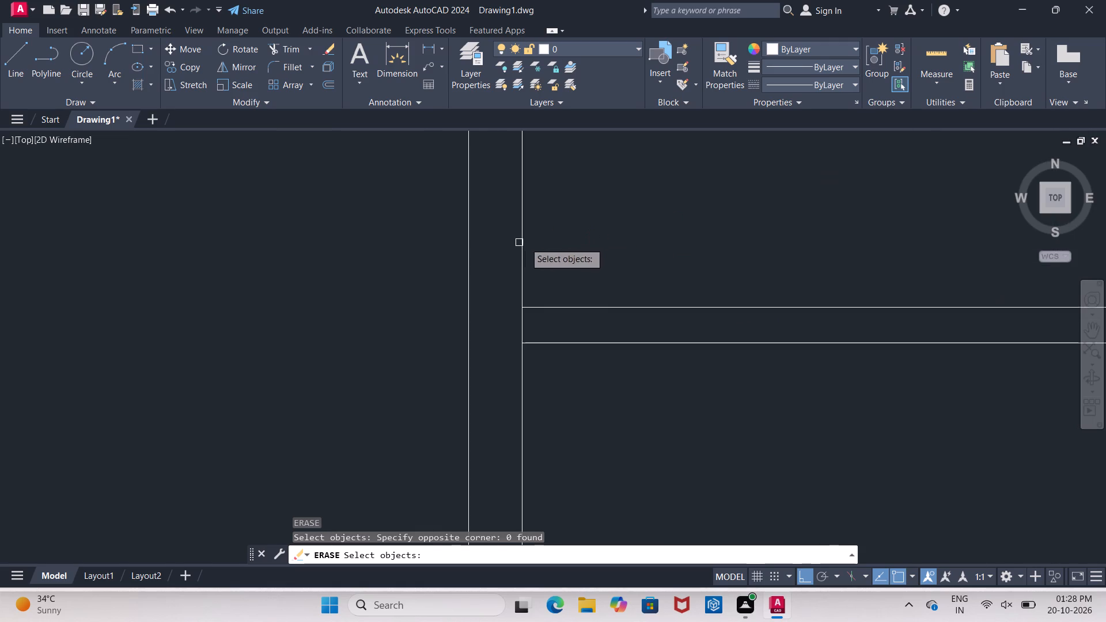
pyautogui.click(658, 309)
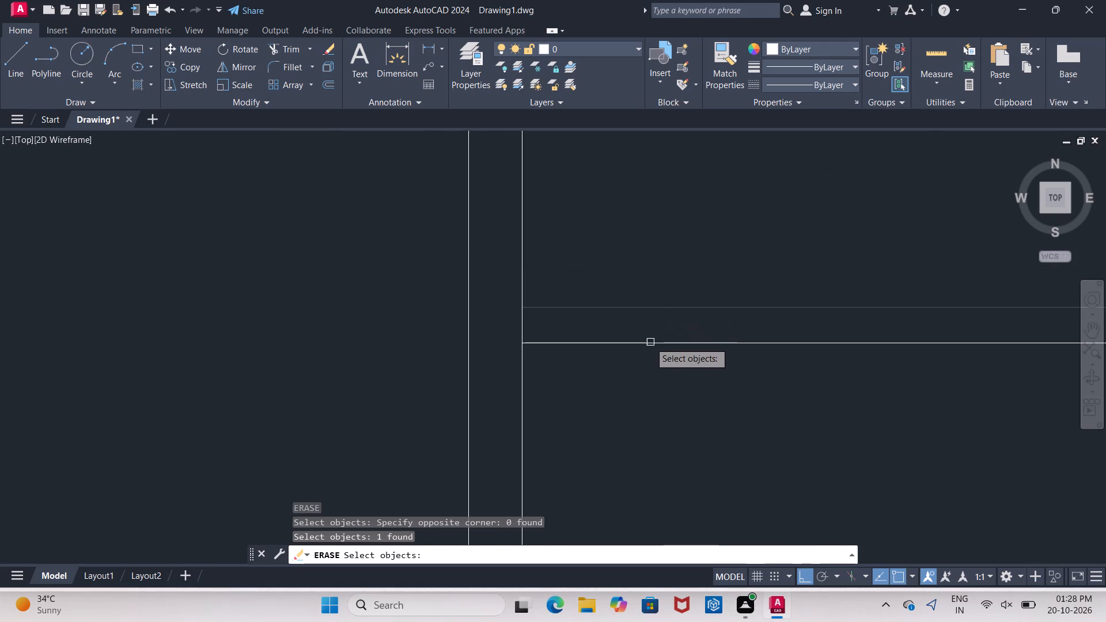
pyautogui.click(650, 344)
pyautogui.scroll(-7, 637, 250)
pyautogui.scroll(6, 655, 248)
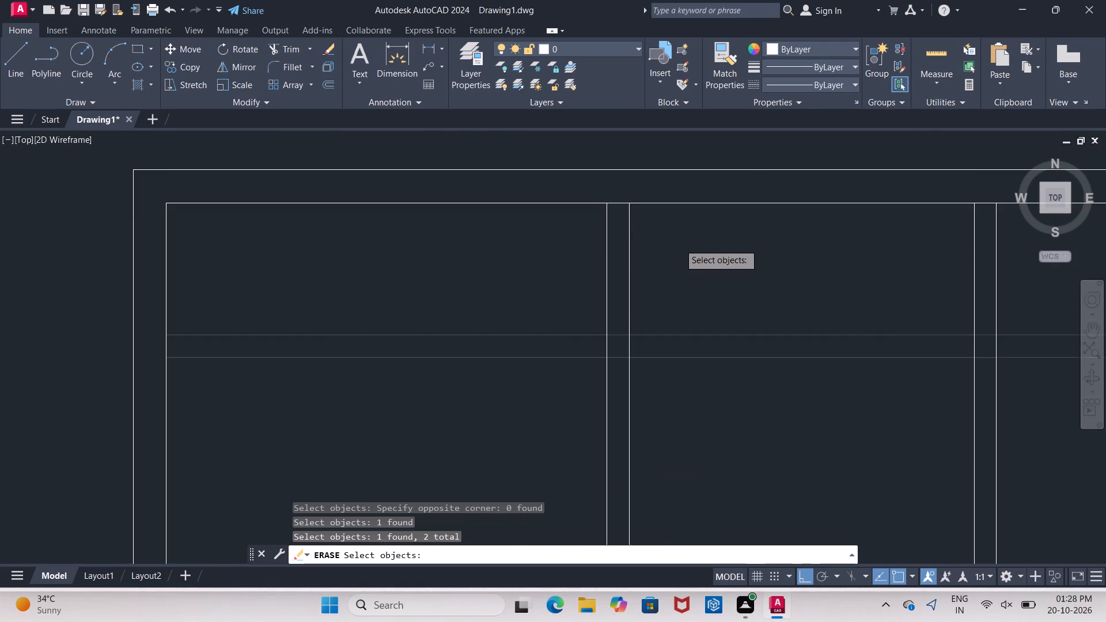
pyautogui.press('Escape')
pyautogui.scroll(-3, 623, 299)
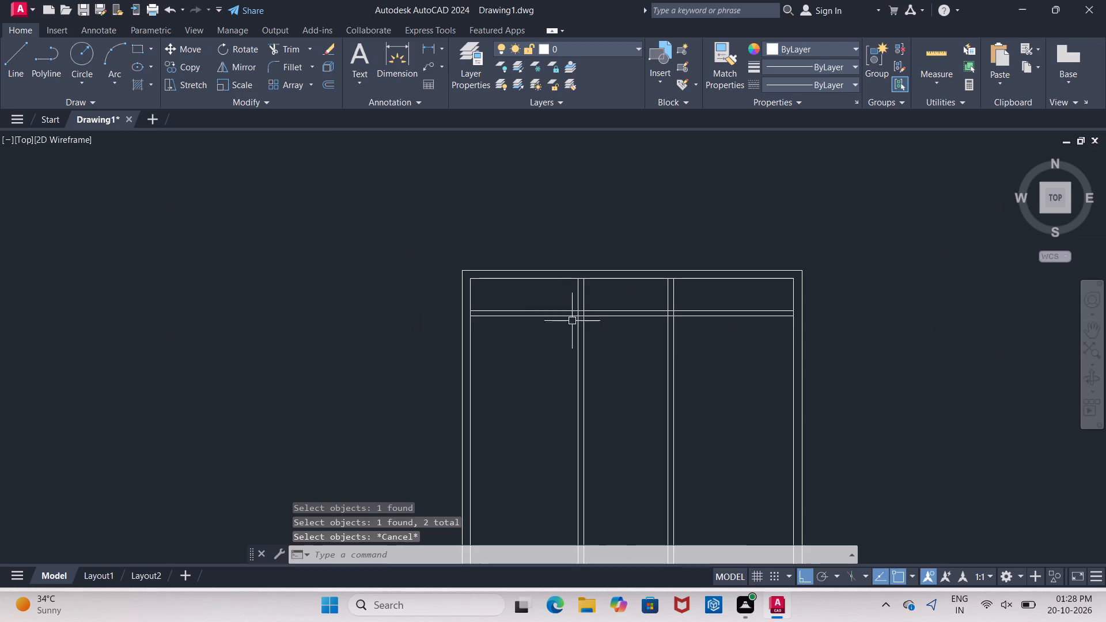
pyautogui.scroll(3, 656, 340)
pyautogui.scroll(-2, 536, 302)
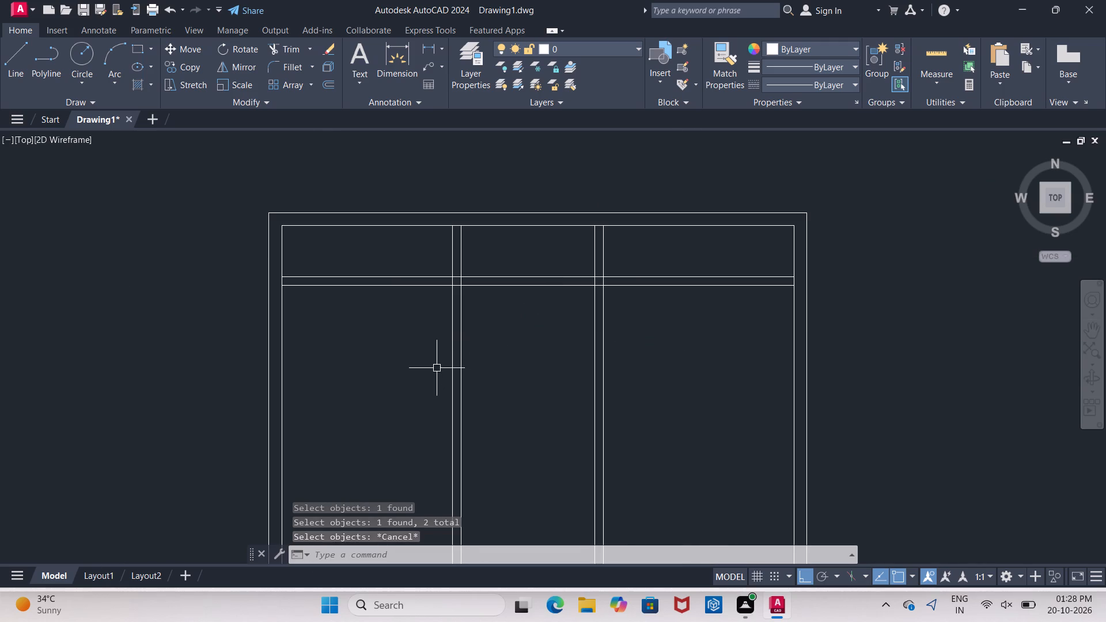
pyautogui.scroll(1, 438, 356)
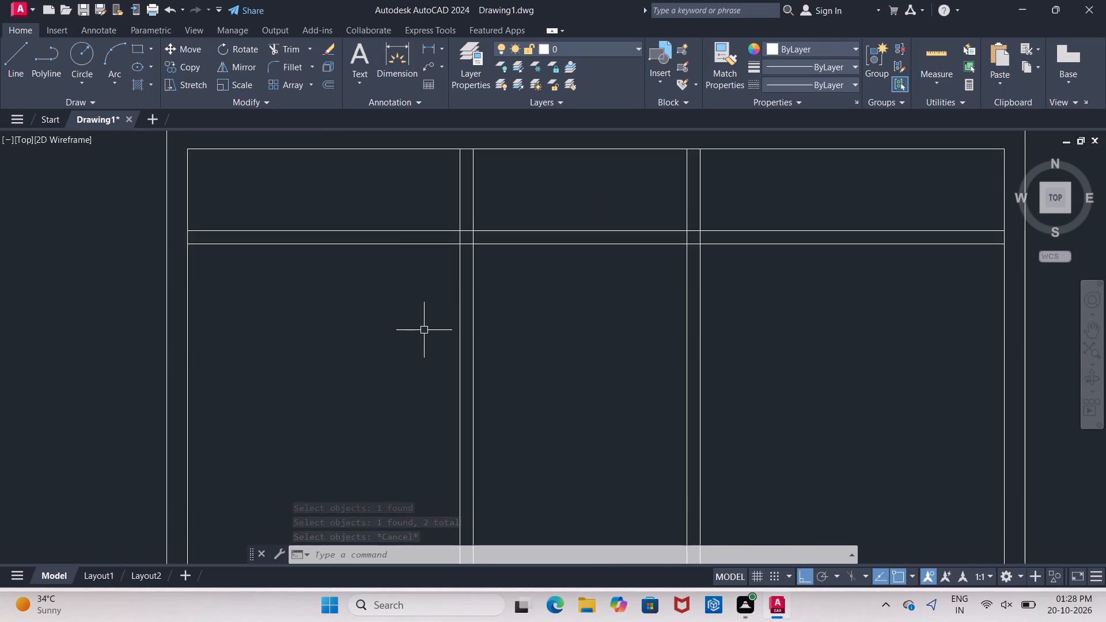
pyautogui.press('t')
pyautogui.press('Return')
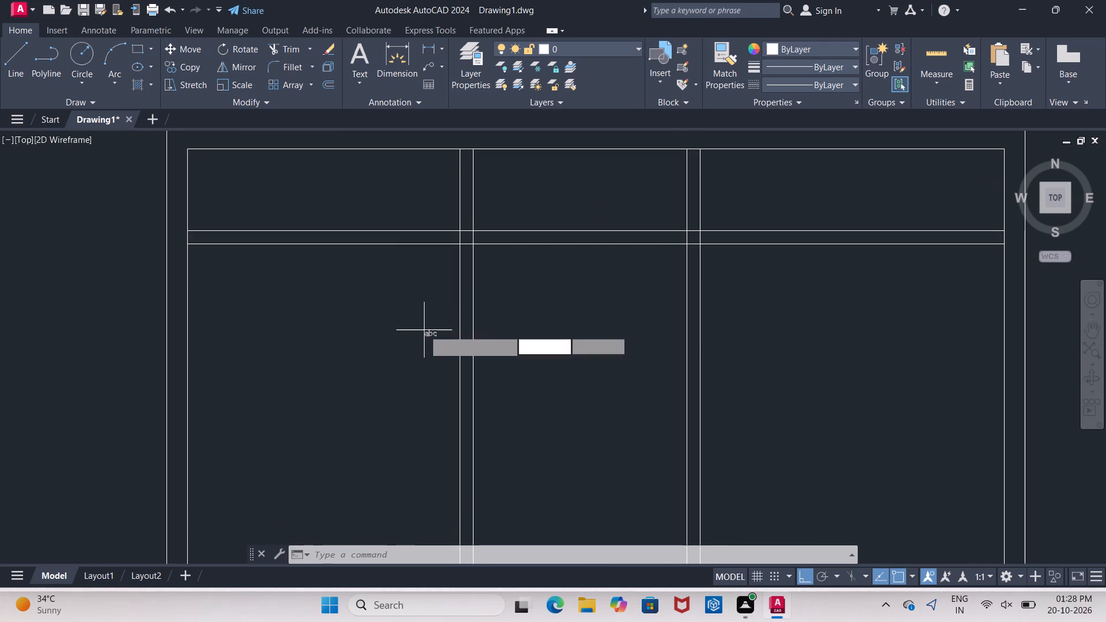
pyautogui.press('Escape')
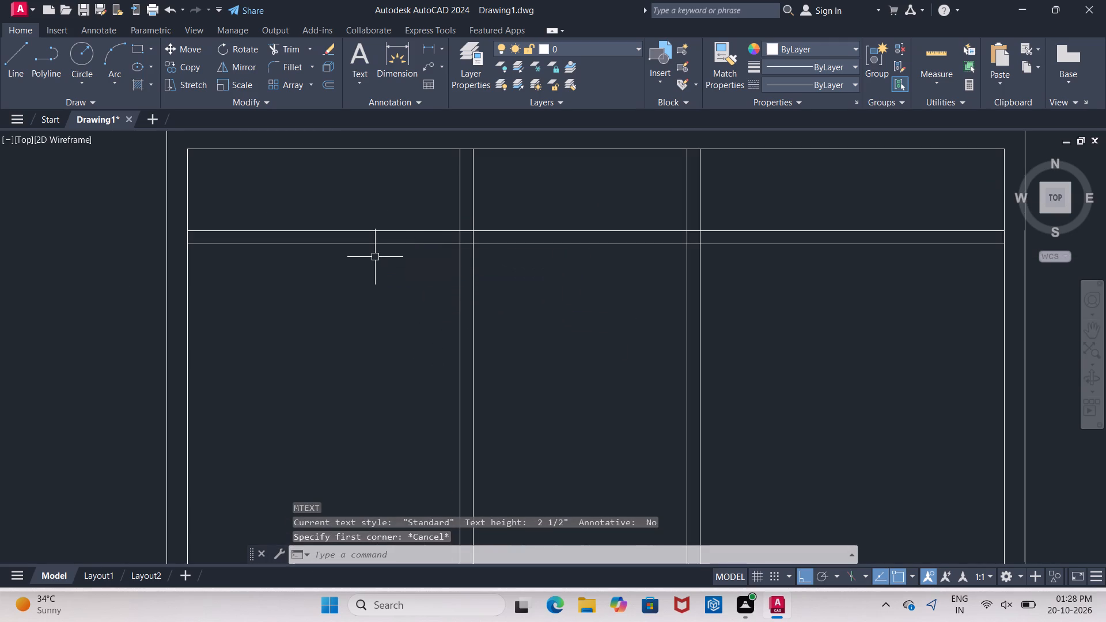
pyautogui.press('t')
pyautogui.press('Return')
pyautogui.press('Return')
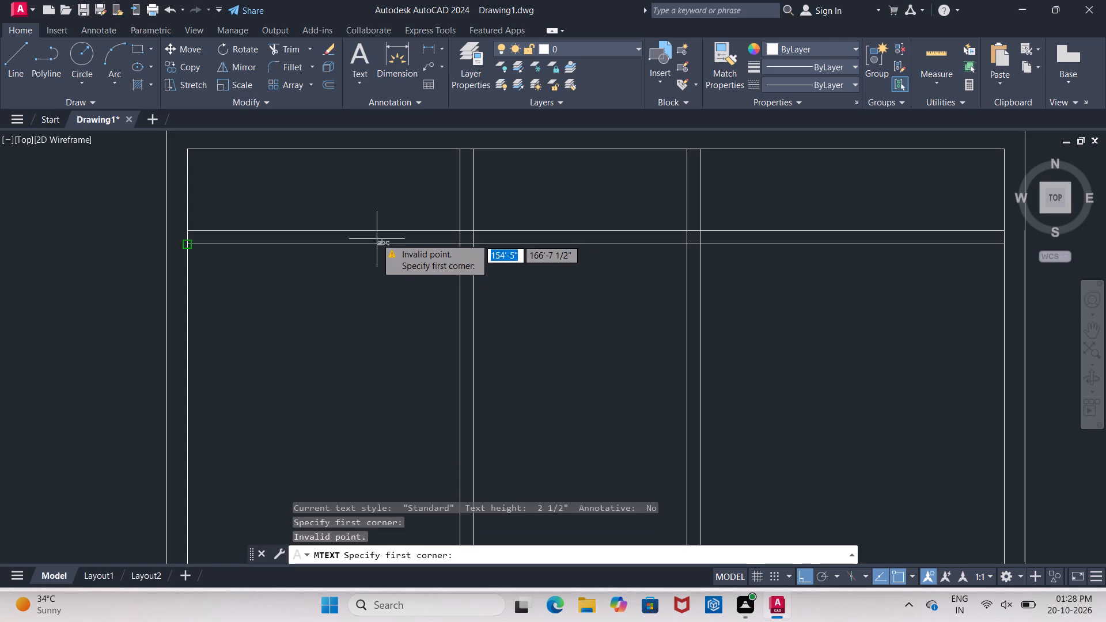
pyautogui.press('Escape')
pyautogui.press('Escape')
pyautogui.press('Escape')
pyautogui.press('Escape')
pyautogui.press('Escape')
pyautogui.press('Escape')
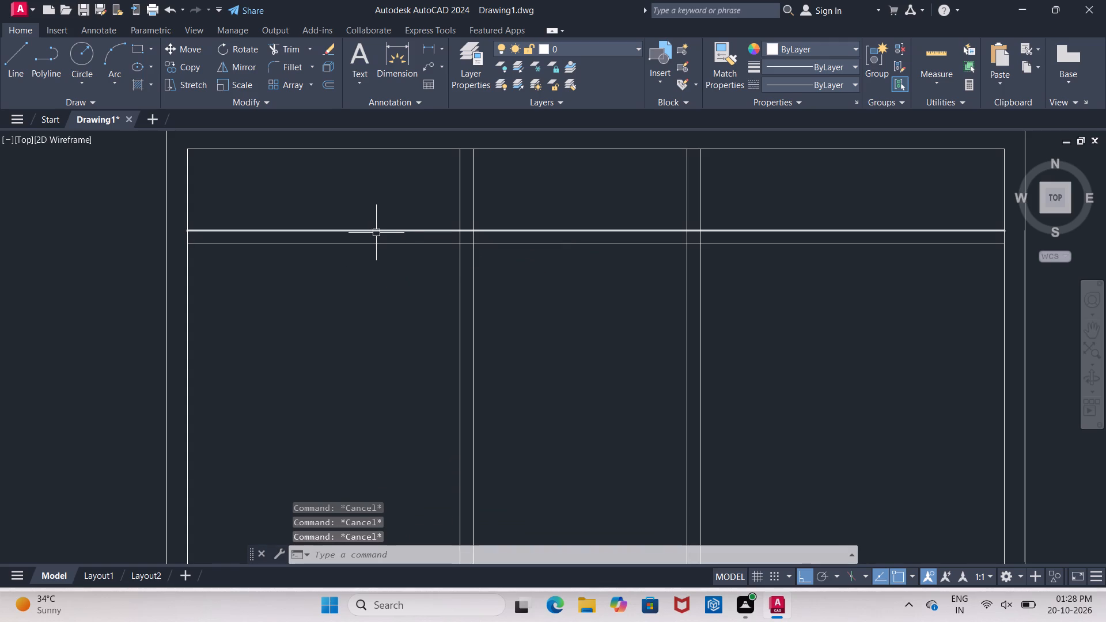
# Trim away both cross wall lines between the inner west wall and the first partition.
pyautogui.write('TR')
pyautogui.press('Return')
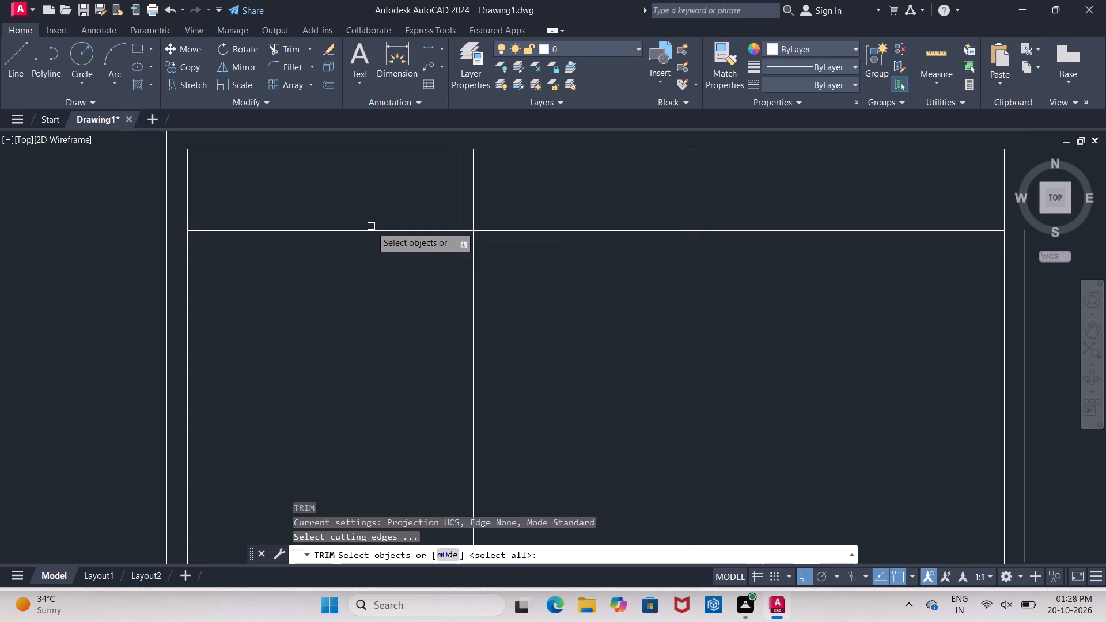
pyautogui.press('Return')
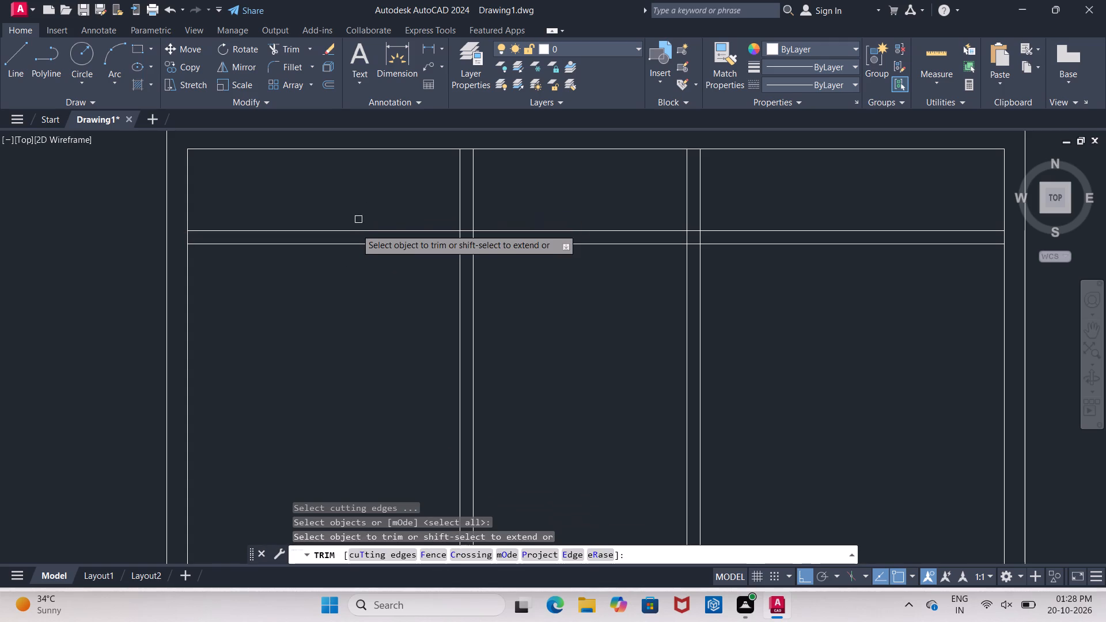
pyautogui.click(355, 230)
pyautogui.click(357, 245)
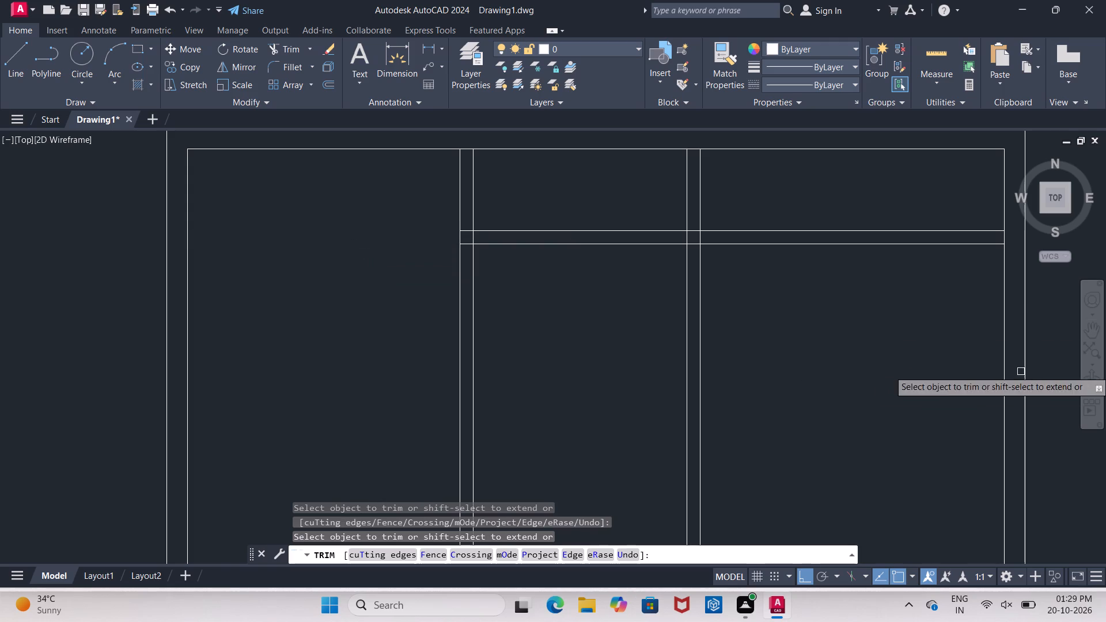
# Trim away both cross wall lines between the second partition and the inner east wall.
pyautogui.click(847, 279)
pyautogui.click(806, 215)
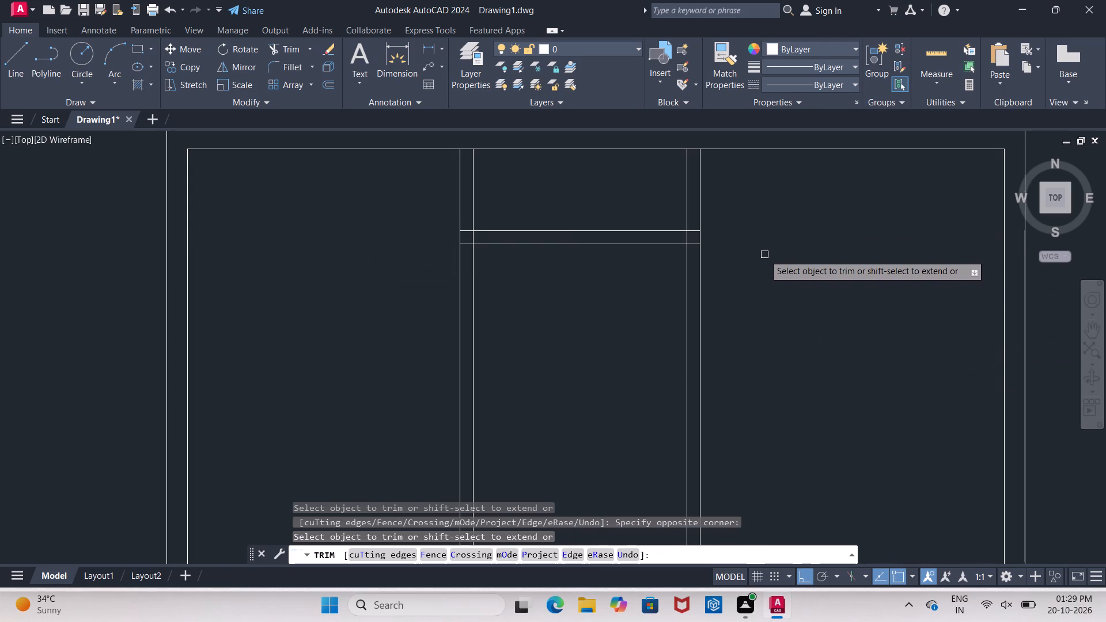
pyautogui.press('Escape')
# Offset the first partition's east line 3'6" eastward to form the west line of a middle partition.
pyautogui.scroll(-3, 778, 205)
pyautogui.scroll(2, 793, 305)
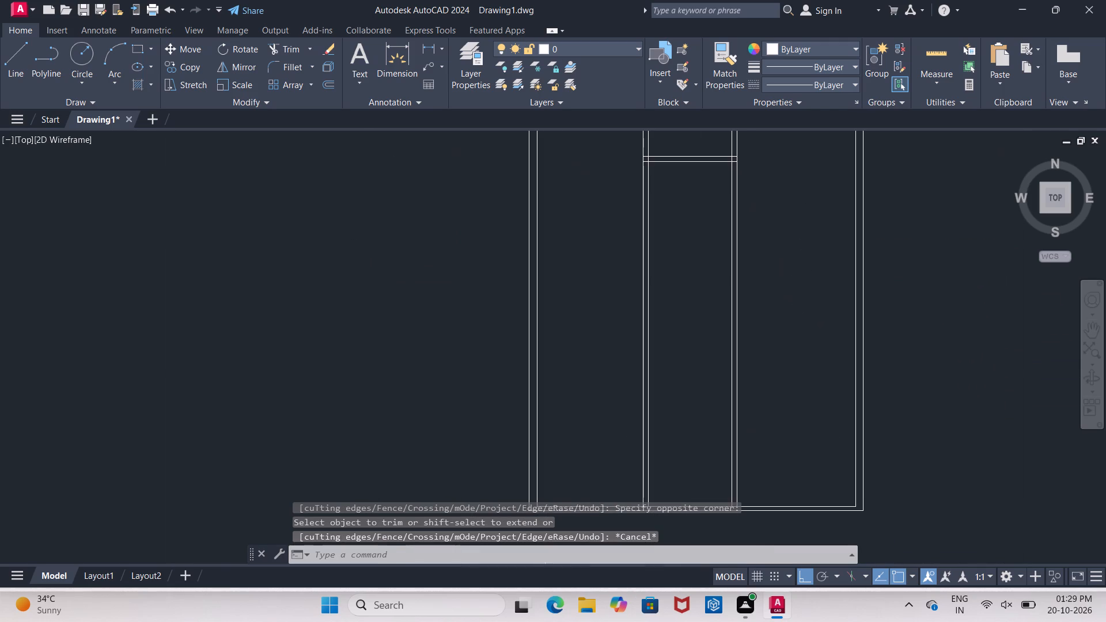
pyautogui.scroll(-3, 666, 296)
pyautogui.scroll(3, 639, 321)
pyautogui.scroll(1, 620, 276)
pyautogui.scroll(-2, 622, 282)
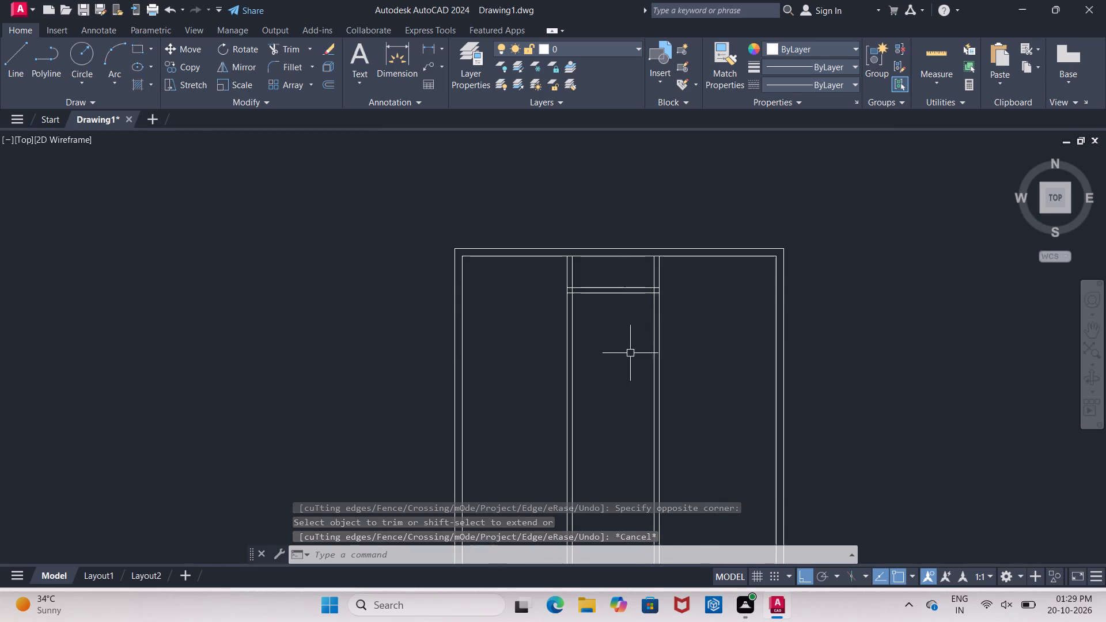
pyautogui.scroll(3, 628, 357)
pyautogui.scroll(-2, 624, 316)
pyautogui.press('o')
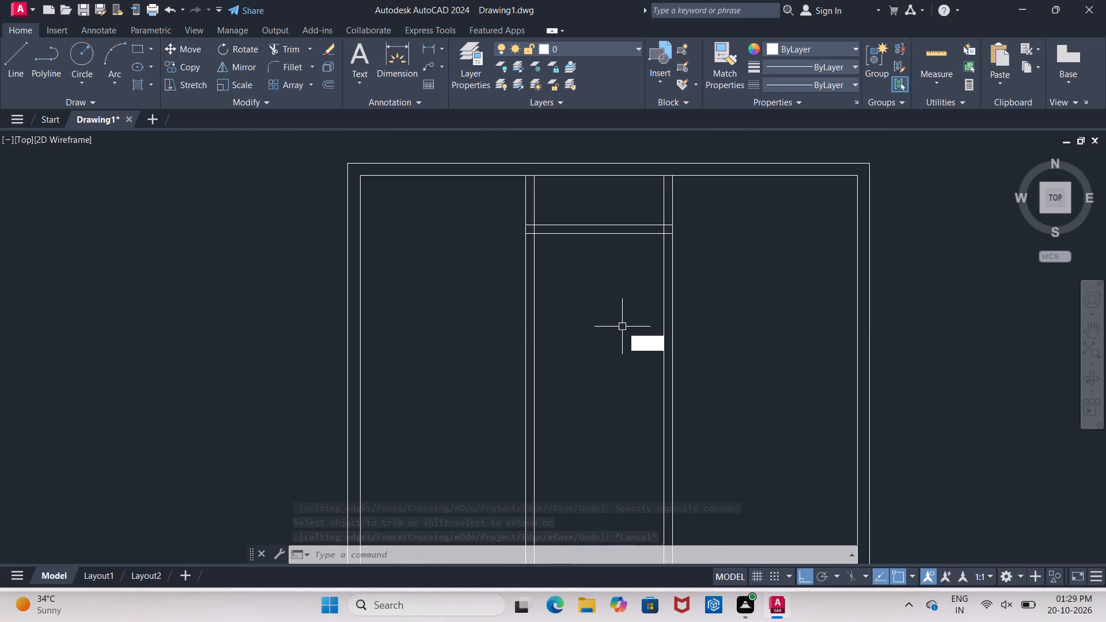
pyautogui.press('Return')
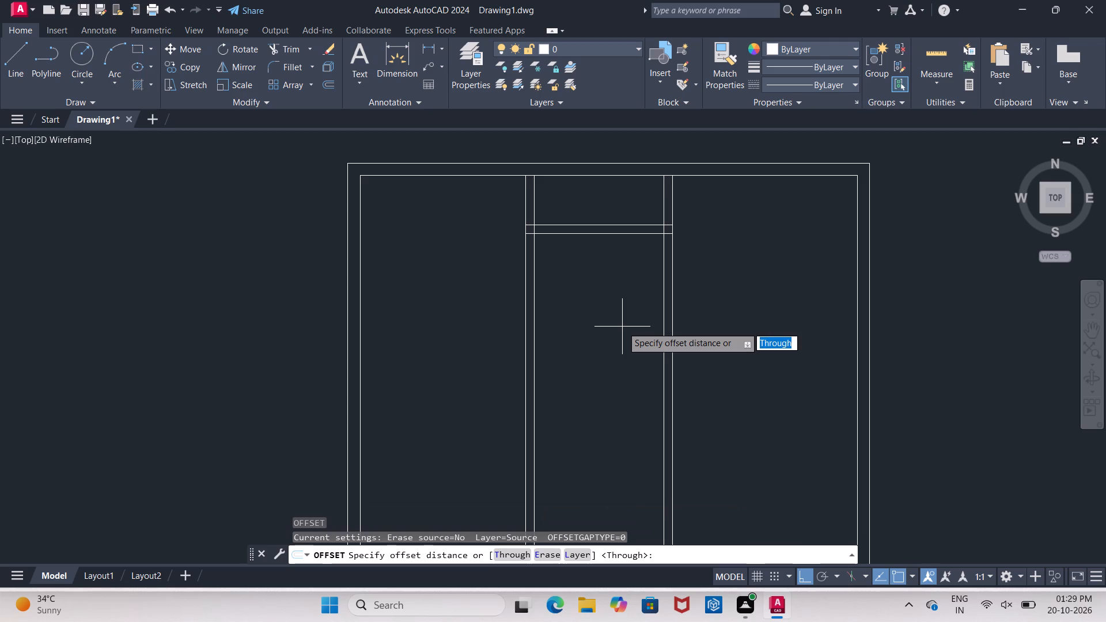
pyautogui.press('7')
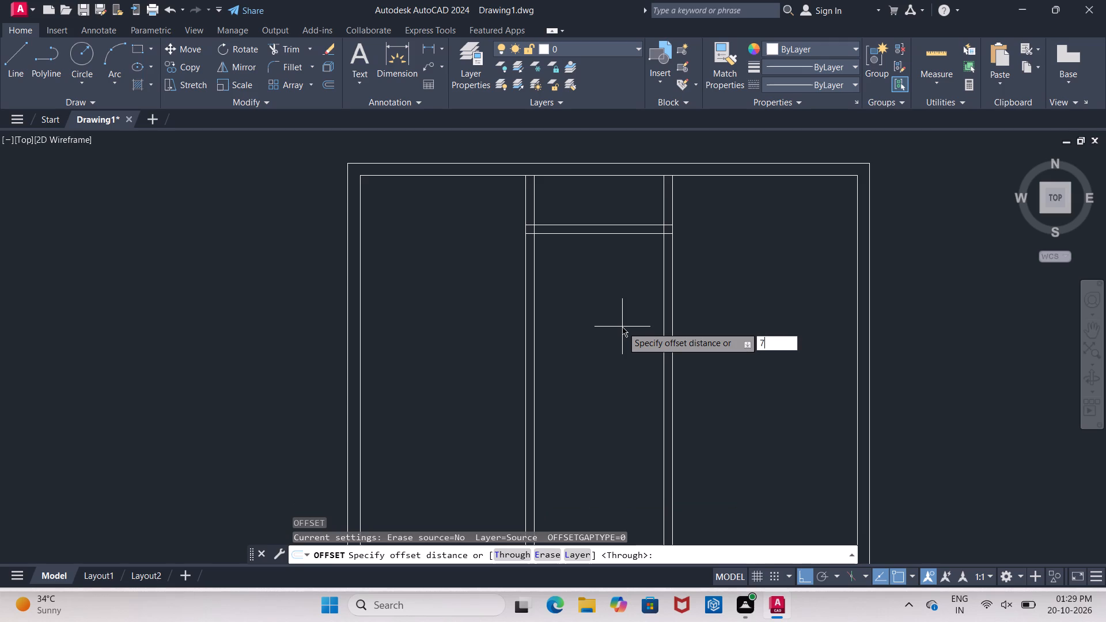
pyautogui.press('BackSpace')
pyautogui.press('3')
pyautogui.press("'")
pyautogui.write('6"')
pyautogui.press('Return')
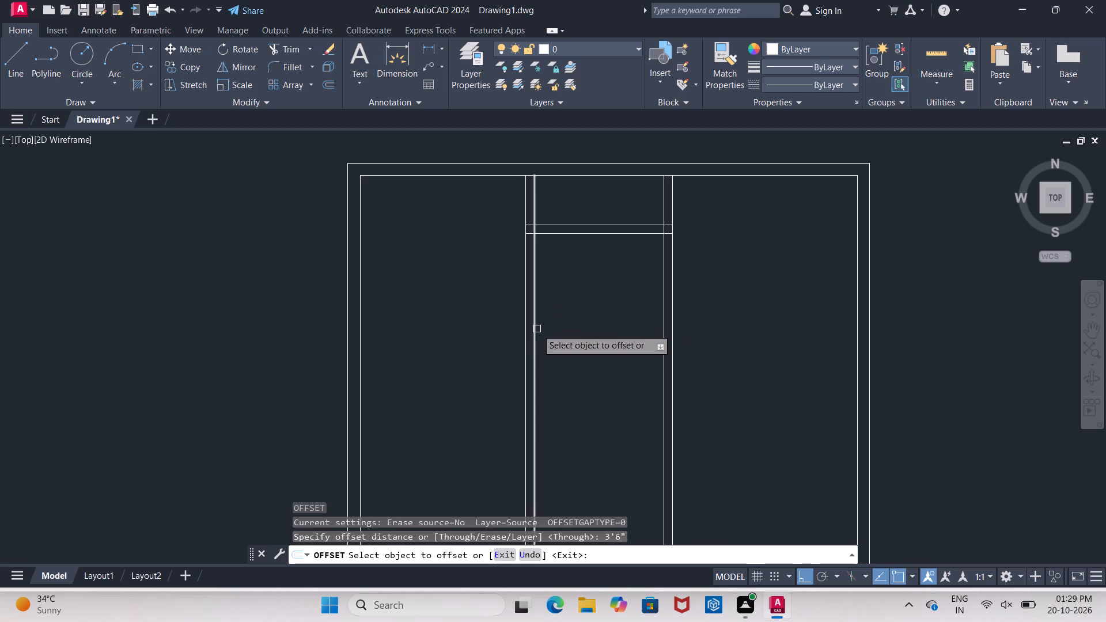
pyautogui.click(536, 327)
pyautogui.click(592, 323)
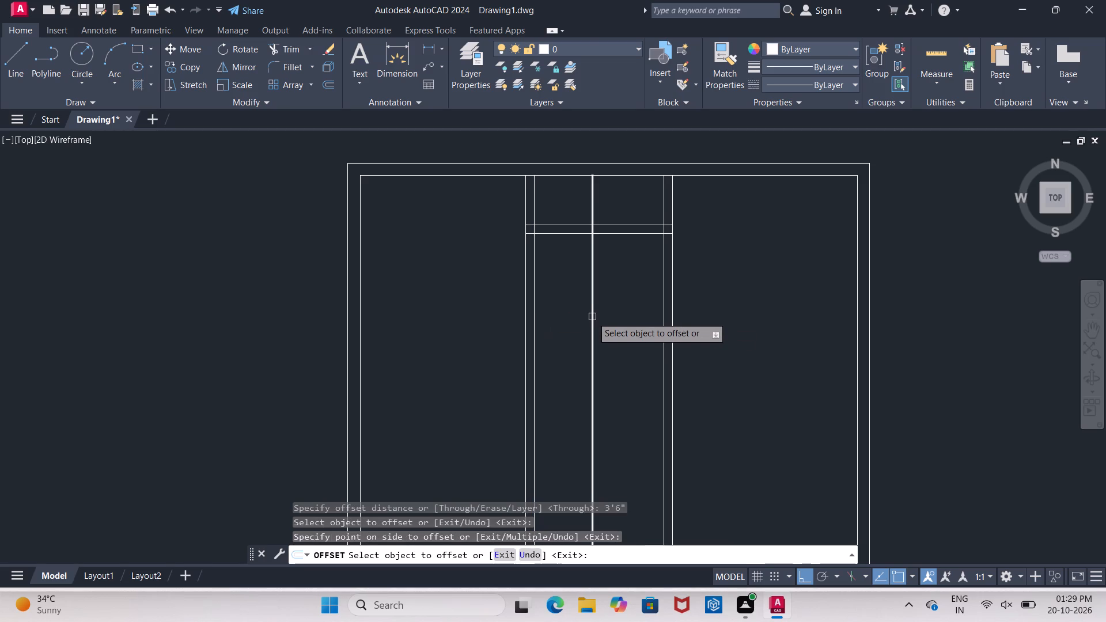
# Offset the middle partition's west line 4.5" eastward to give that partition its thickness.
pyautogui.click(592, 317)
pyautogui.press('4')
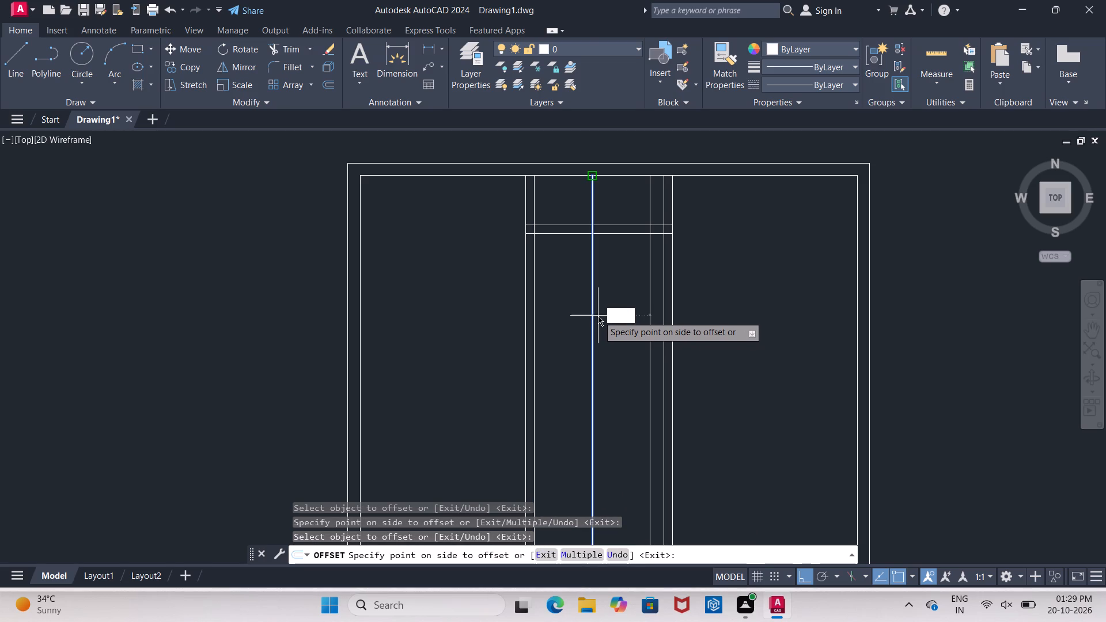
pyautogui.press('.')
pyautogui.write('5"')
pyautogui.press('Return')
pyautogui.press('Escape')
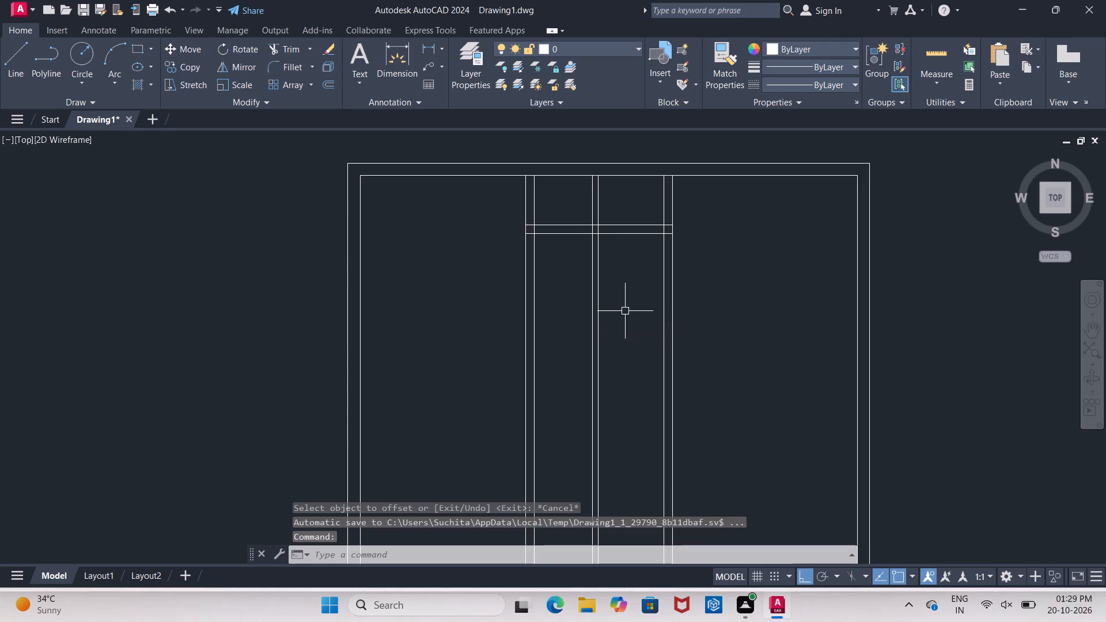
# Offset the cross wall's south line 7'1" southward to form the north line of a second cross wall.
pyautogui.press('o')
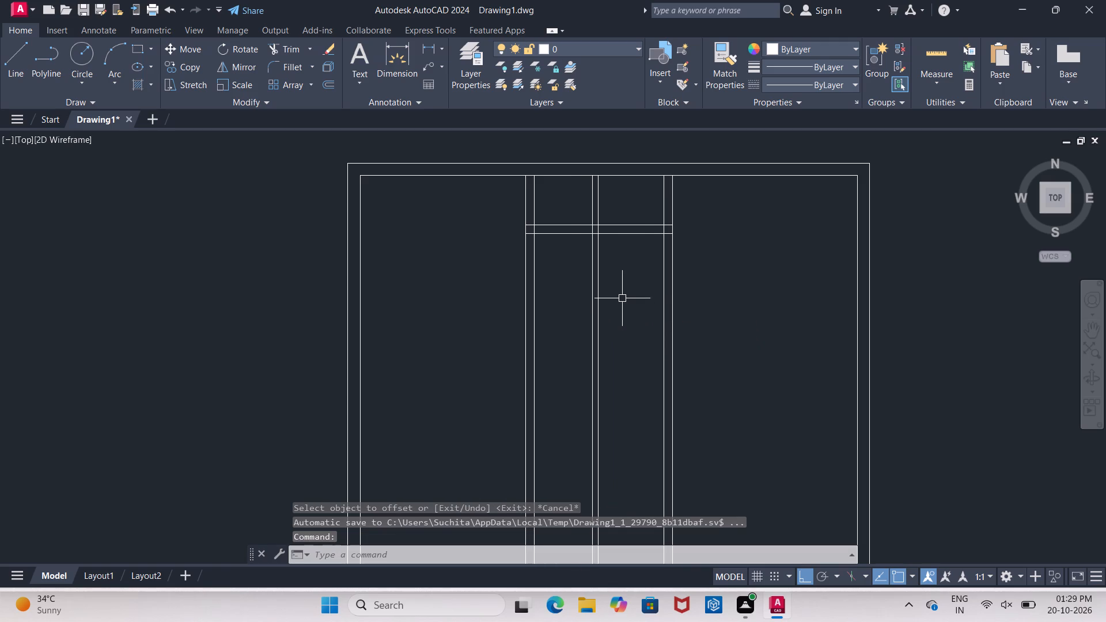
pyautogui.press('Return')
pyautogui.press('7')
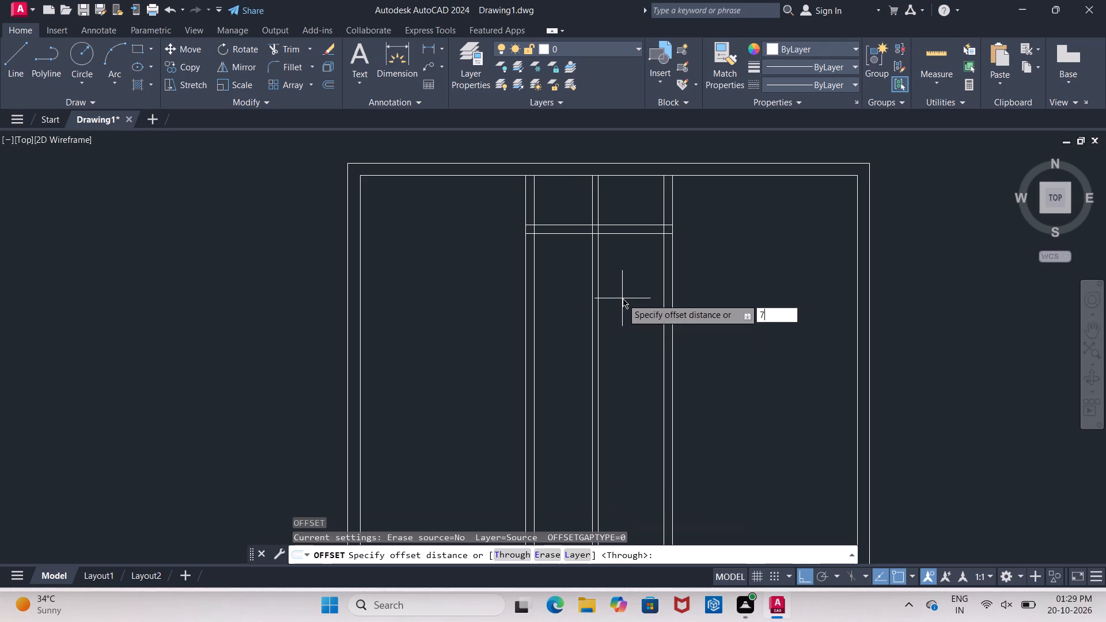
pyautogui.press('.')
pyautogui.press('BackSpace')
pyautogui.press("'")
pyautogui.press('.')
pyautogui.press('1')
pyautogui.press('BackSpace')
pyautogui.press('BackSpace')
pyautogui.press('1')
pyautogui.hotkey('shift', '"')
pyautogui.press('Return')
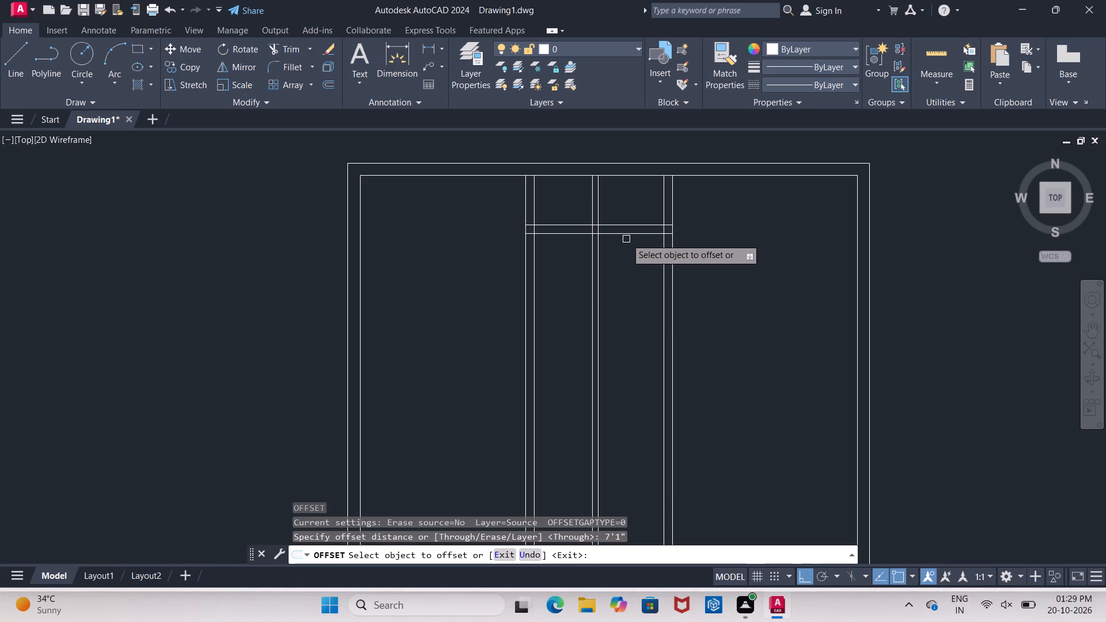
pyautogui.click(626, 234)
pyautogui.click(624, 288)
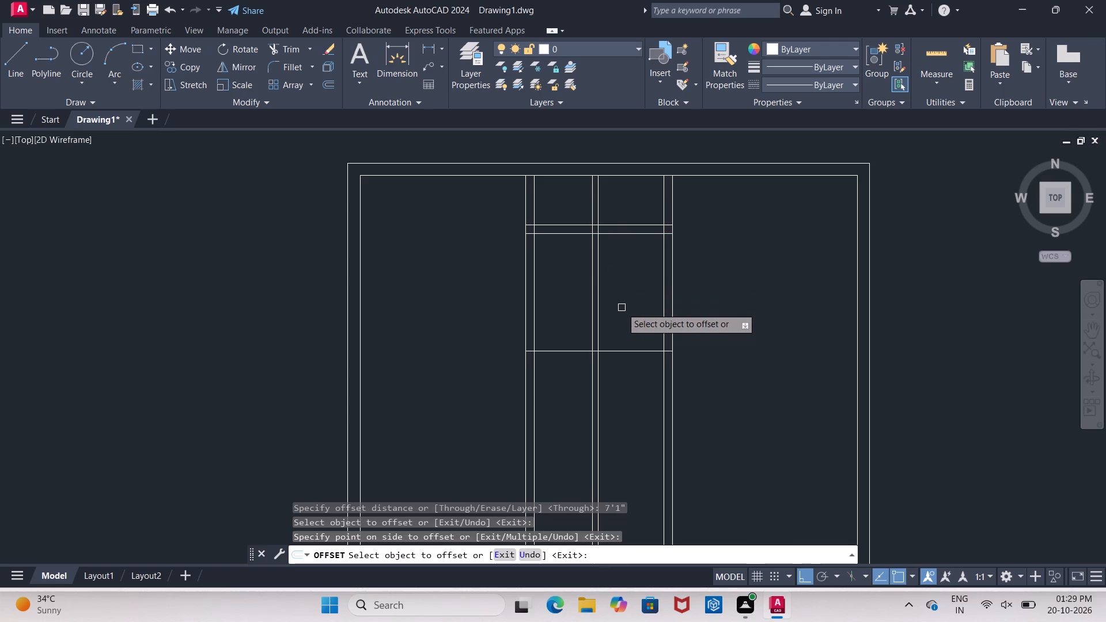
# Offset the second cross wall's north line 6" southward to give the wall its thickness.
pyautogui.scroll(-2, 622, 274)
pyautogui.scroll(2, 626, 314)
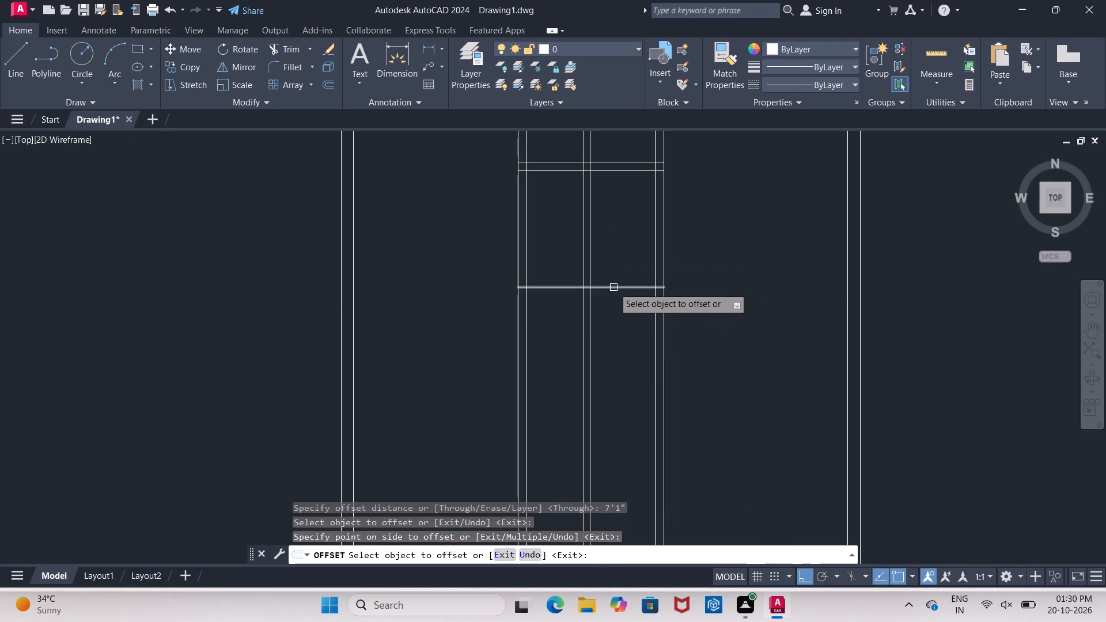
pyautogui.click(613, 287)
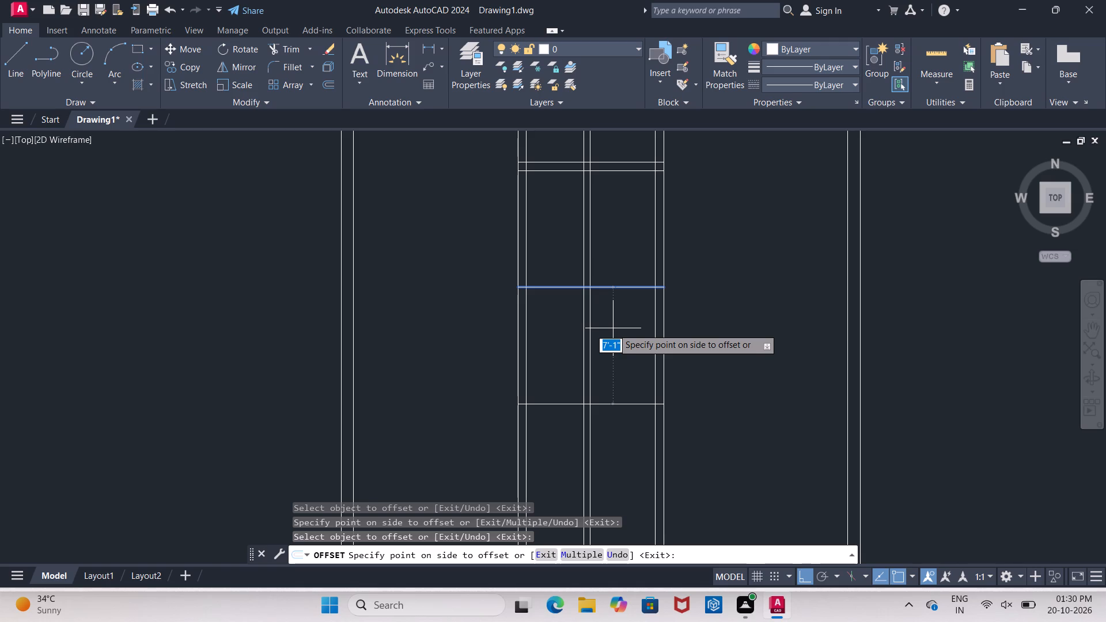
pyautogui.press('6')
pyautogui.hotkey('shift', '"')
pyautogui.press('Return')
pyautogui.press('Escape')
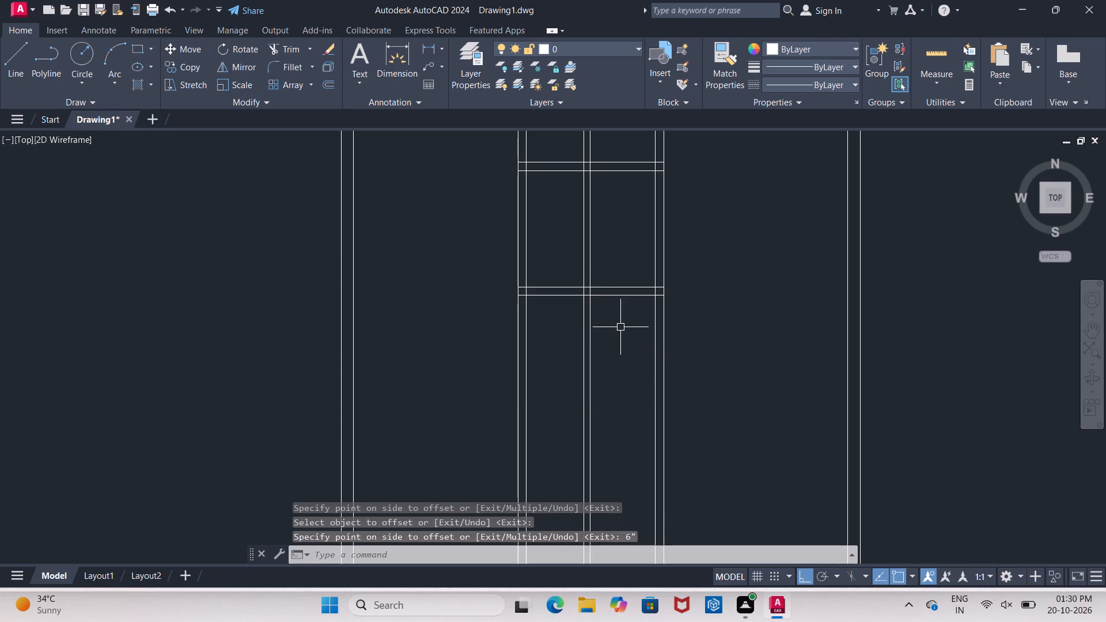
# Trim away both middle partition lines between the inner north wall and the first cross wall.
pyautogui.write('TR')
pyautogui.press('Return')
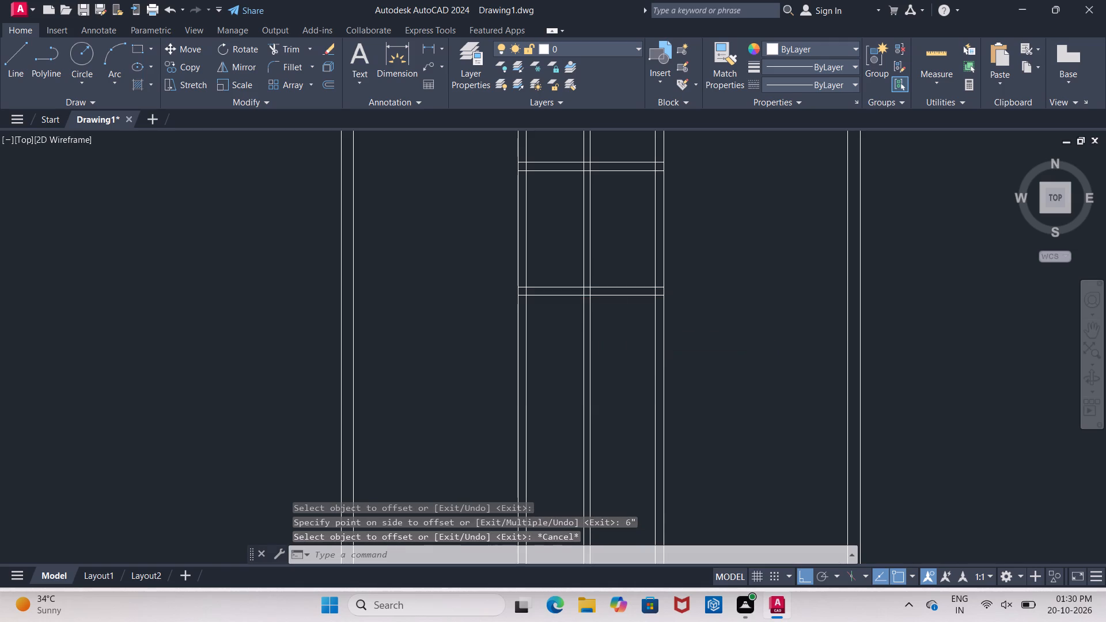
pyautogui.press('Return')
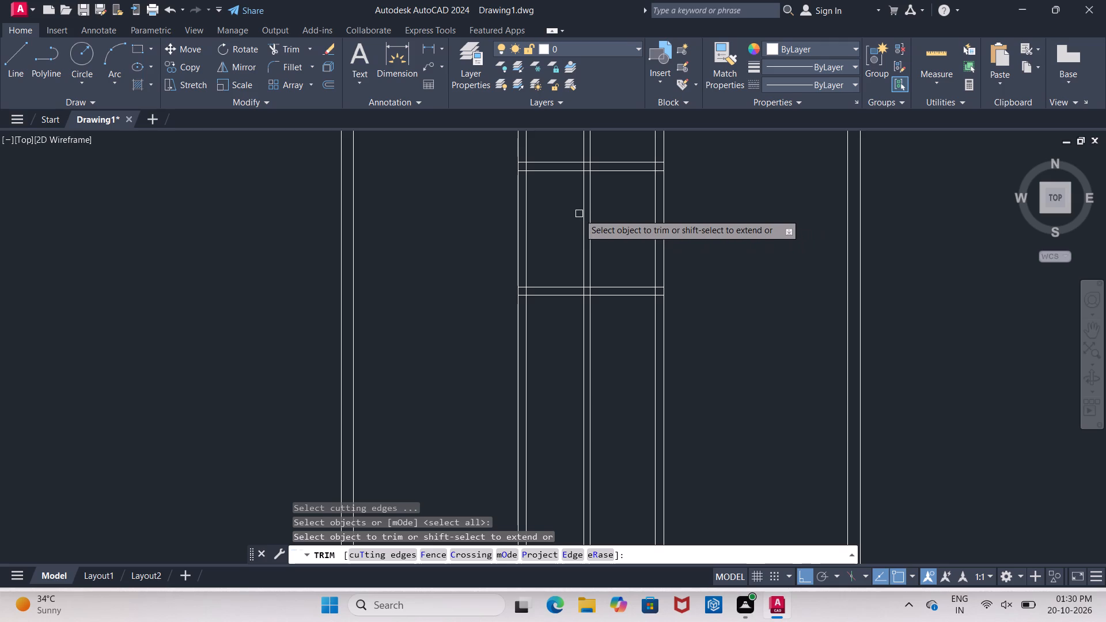
pyautogui.scroll(-1, 574, 225)
pyautogui.scroll(4, 573, 158)
pyautogui.click(582, 195)
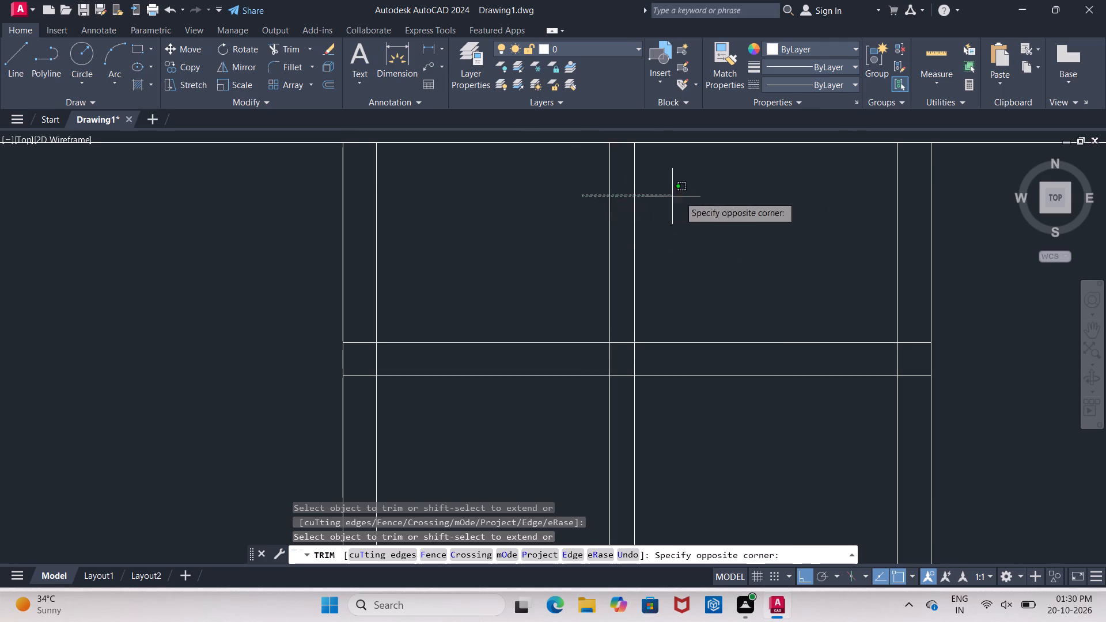
pyautogui.click(689, 196)
# Trim away both middle partition lines south of the second cross wall.
pyautogui.scroll(-2, 498, 226)
pyautogui.scroll(-2, 572, 215)
pyautogui.scroll(2, 551, 314)
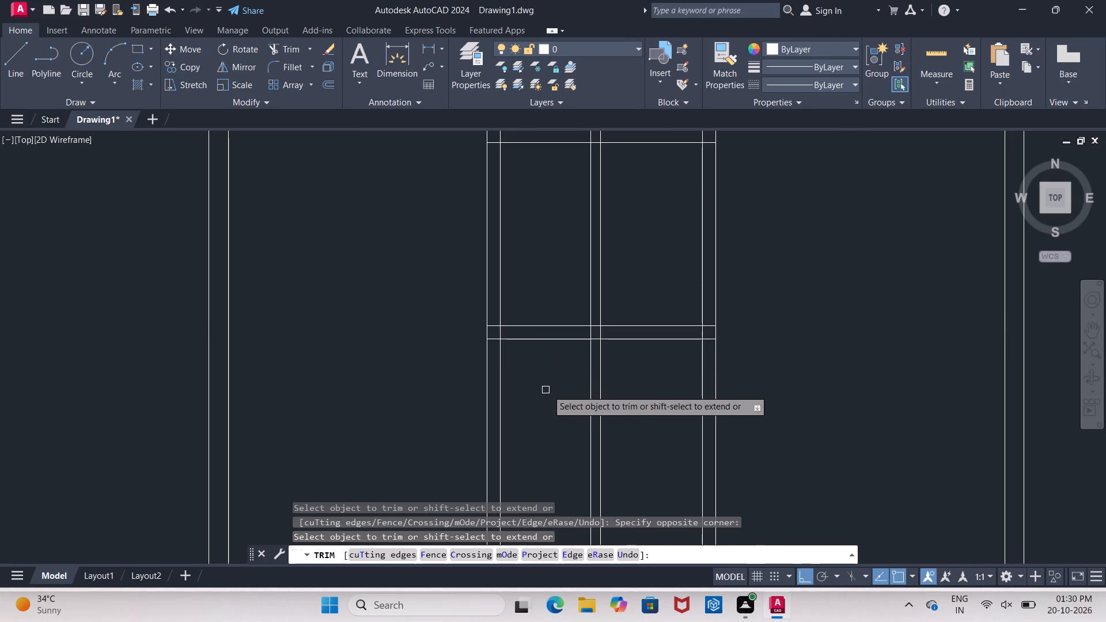
pyautogui.click(637, 383)
pyautogui.click(572, 385)
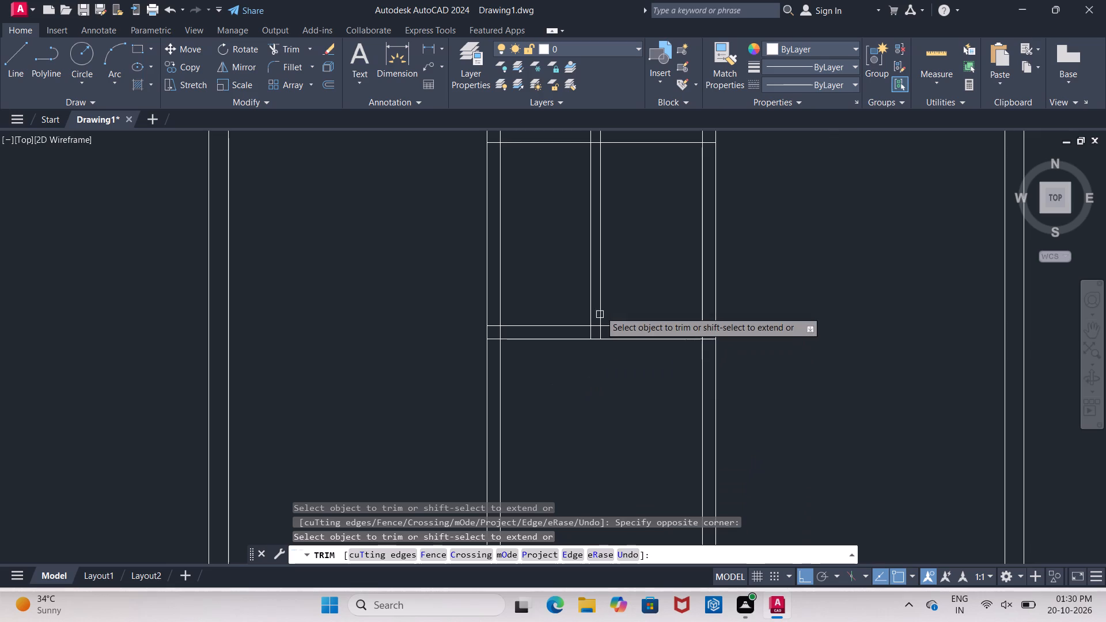
# Trim away the lines of the first and second partitions south of the second cross wall.
pyautogui.scroll(-2, 608, 278)
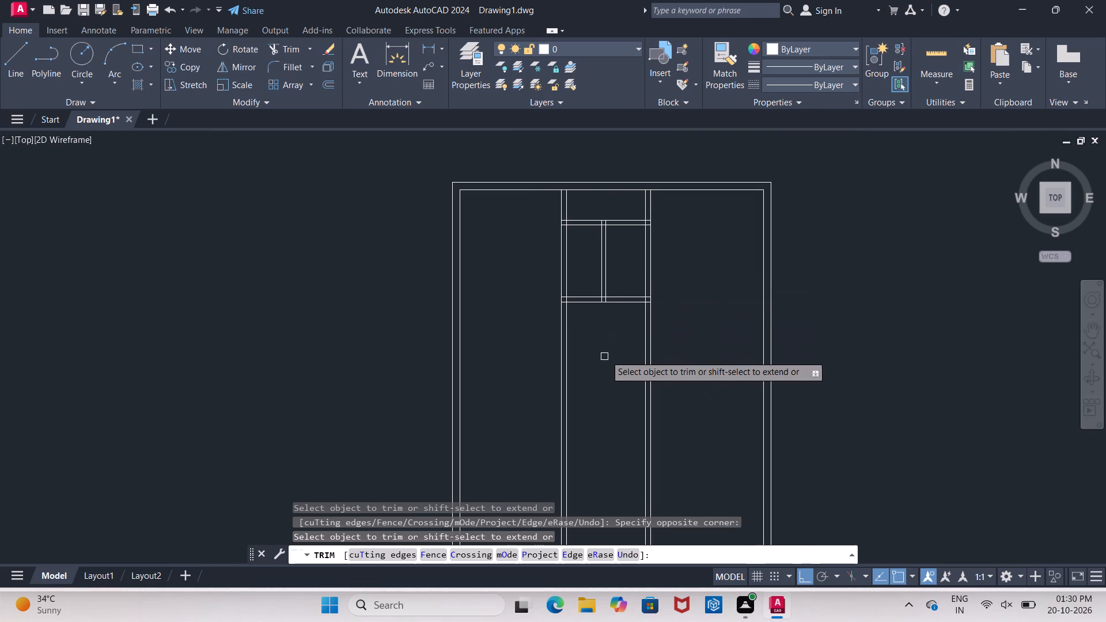
pyautogui.click(614, 352)
pyautogui.click(670, 347)
pyautogui.click(618, 342)
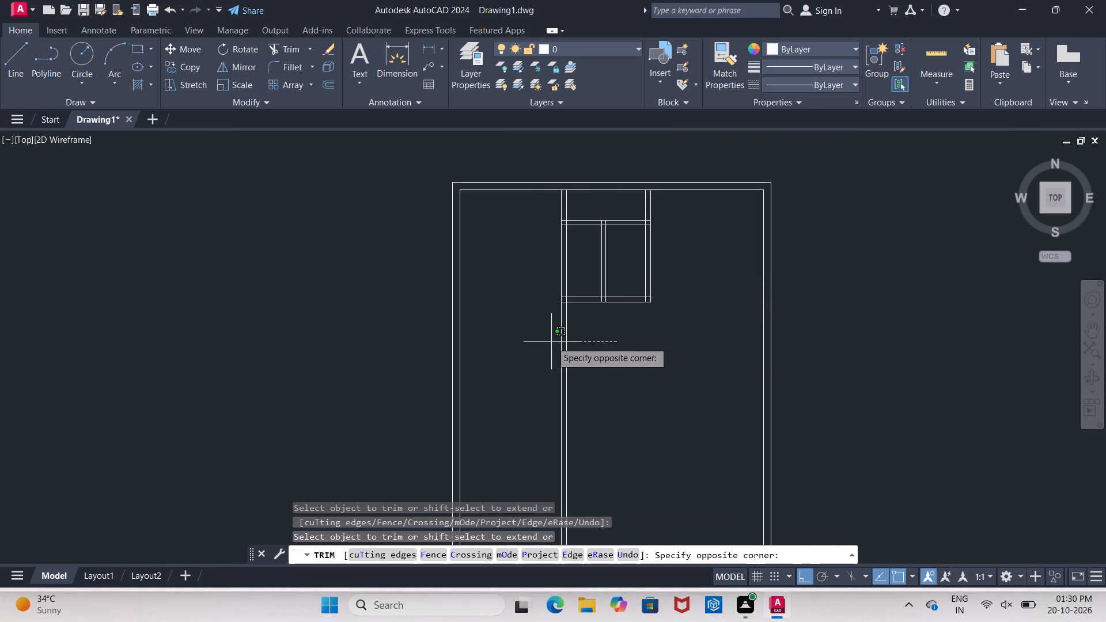
pyautogui.click(551, 342)
pyautogui.click(550, 341)
pyautogui.click(602, 336)
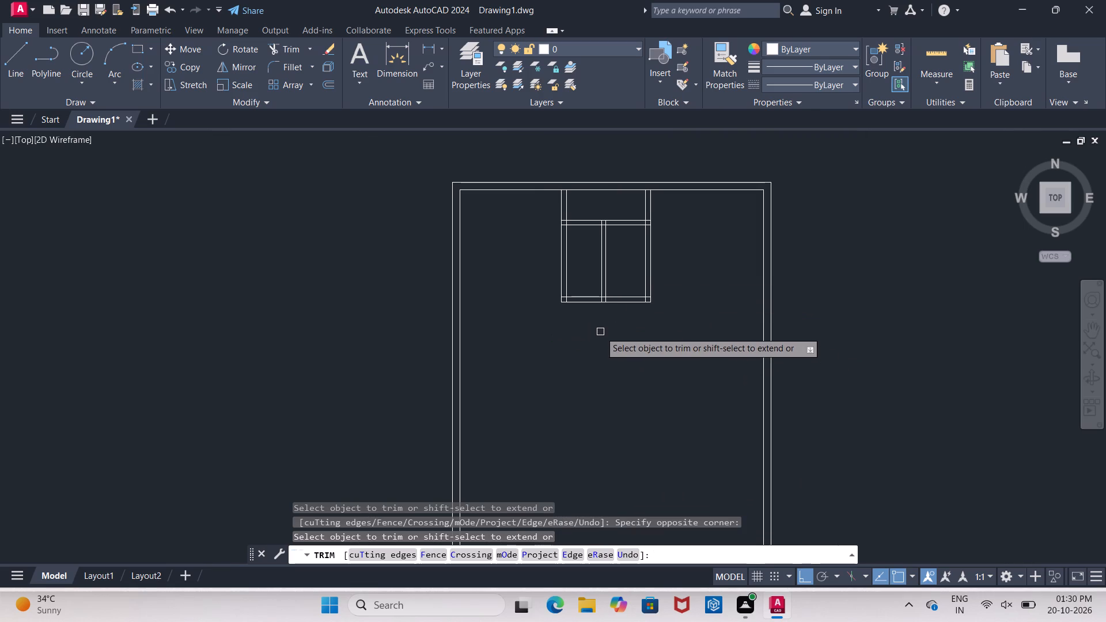
pyautogui.scroll(-3, 573, 278)
pyautogui.scroll(3, 588, 297)
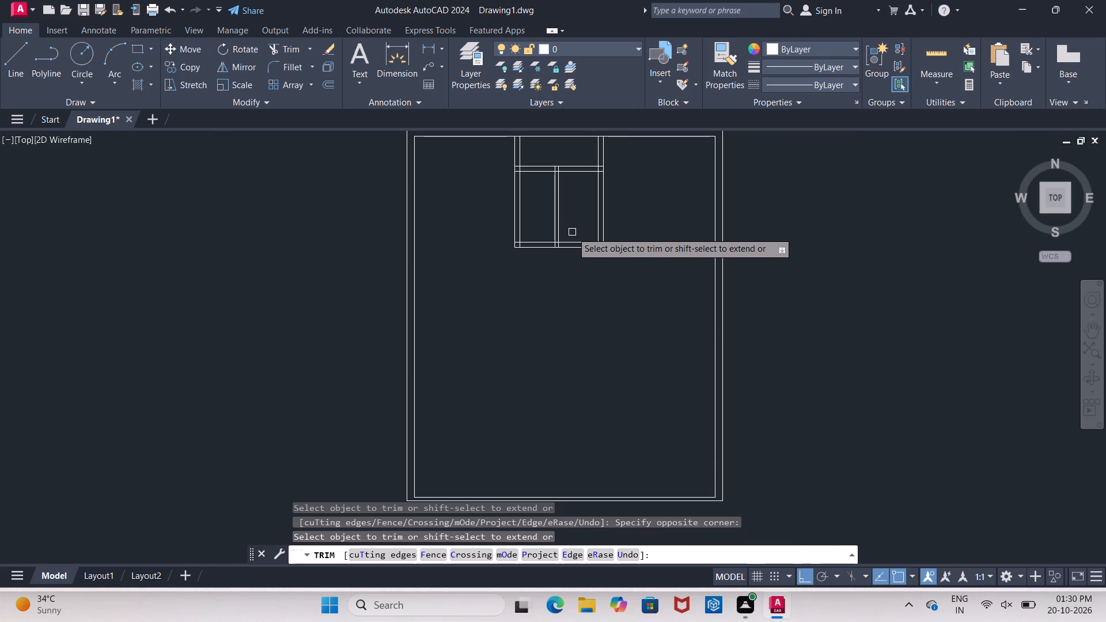
# Offset the inner north wall line 14' southward to start a third cross wall across the full plan width.
pyautogui.scroll(-1, 595, 335)
pyautogui.scroll(2, 450, 242)
pyautogui.press('Escape')
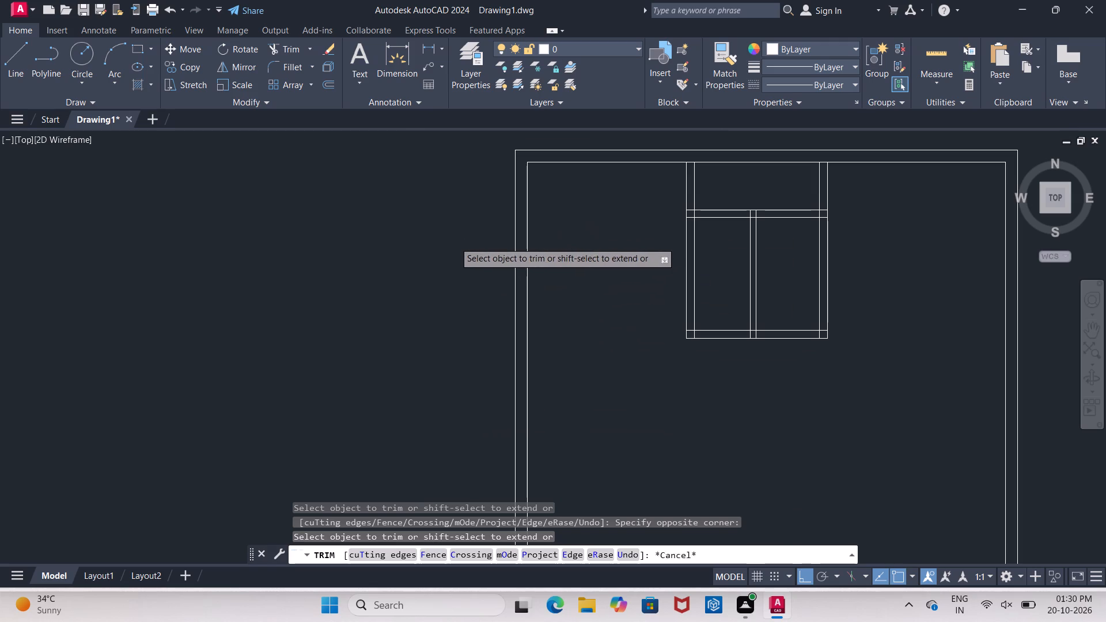
pyautogui.press('o')
pyautogui.press('Return')
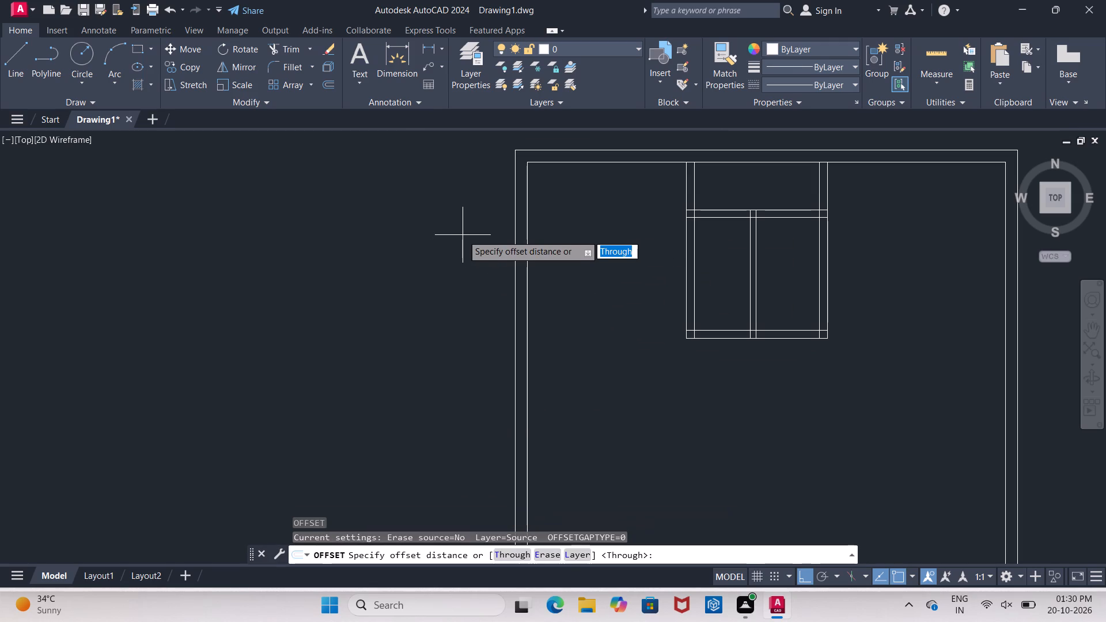
pyautogui.write('14')
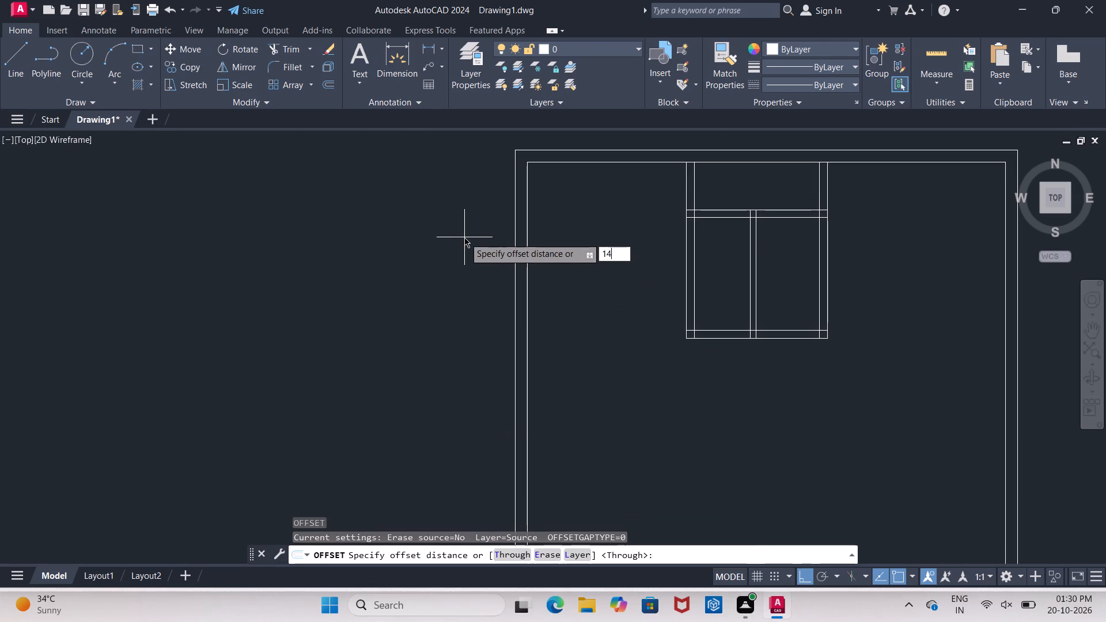
pyautogui.press("'")
pyautogui.press('Return')
pyautogui.click(645, 163)
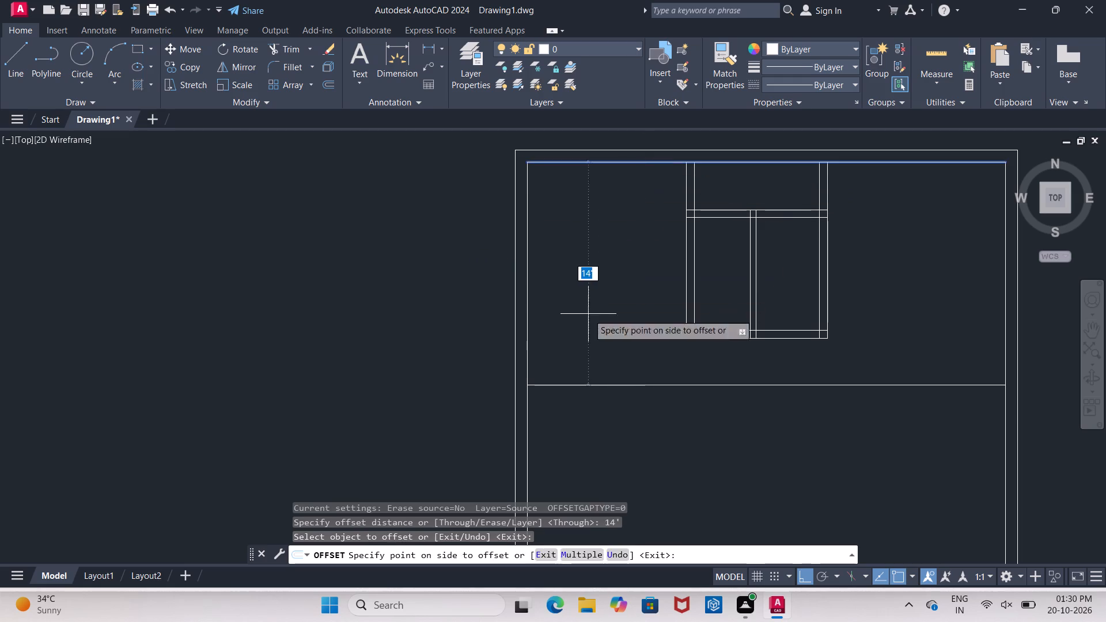
pyautogui.click(588, 314)
# Offset the third cross wall's north line 6" southward to give the wall its thickness.
pyautogui.scroll(-3, 577, 265)
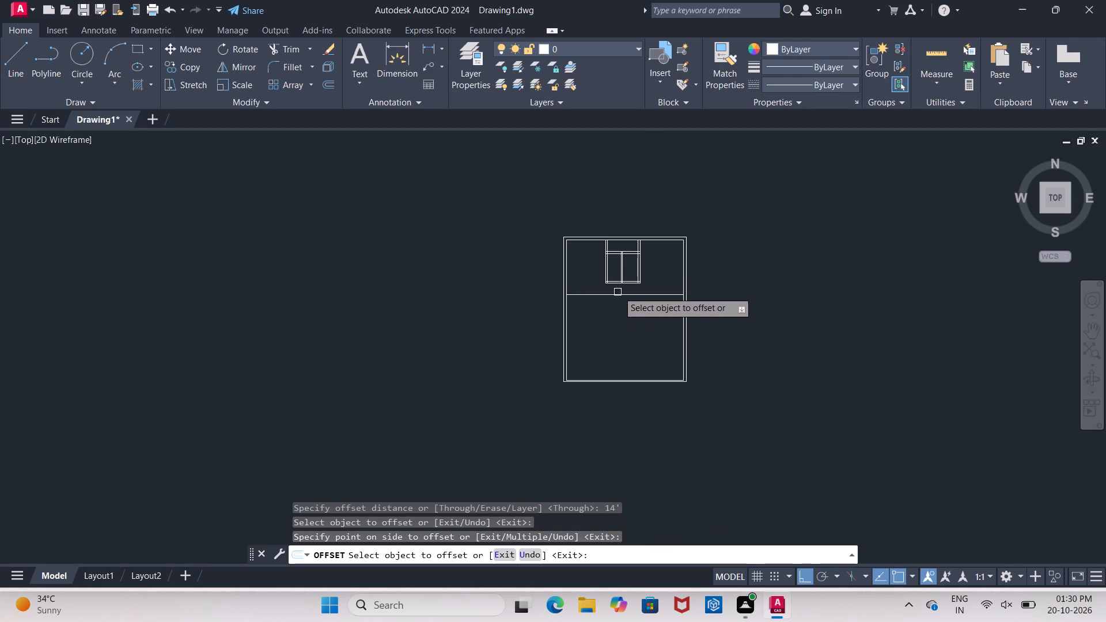
pyautogui.scroll(4, 618, 287)
pyautogui.click(438, 350)
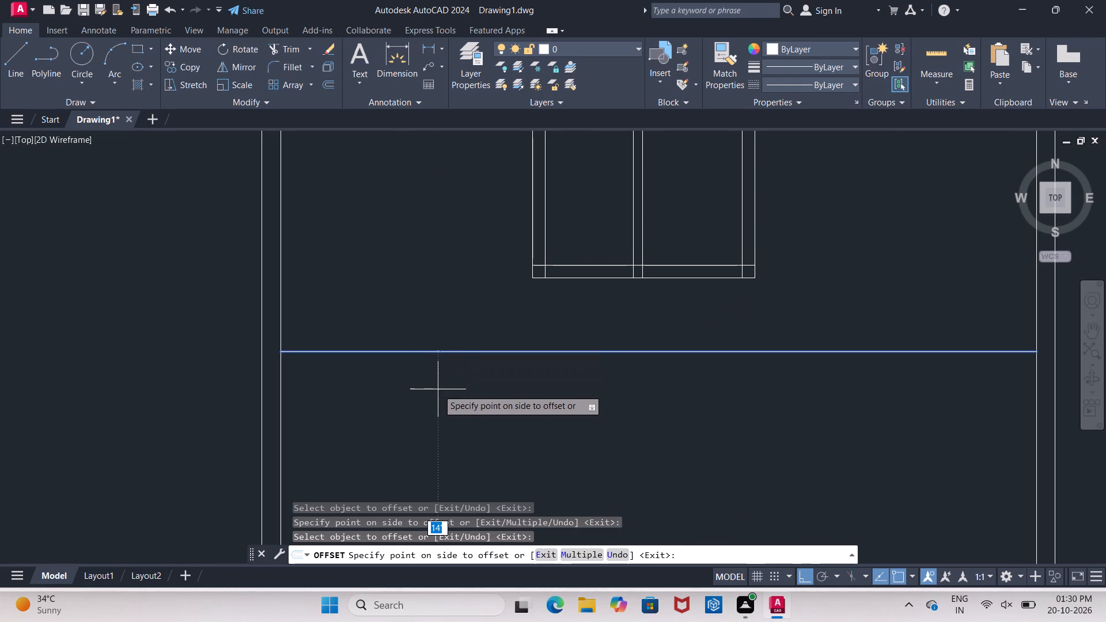
pyautogui.press('6')
pyautogui.hotkey('shift', '"')
pyautogui.press('Return')
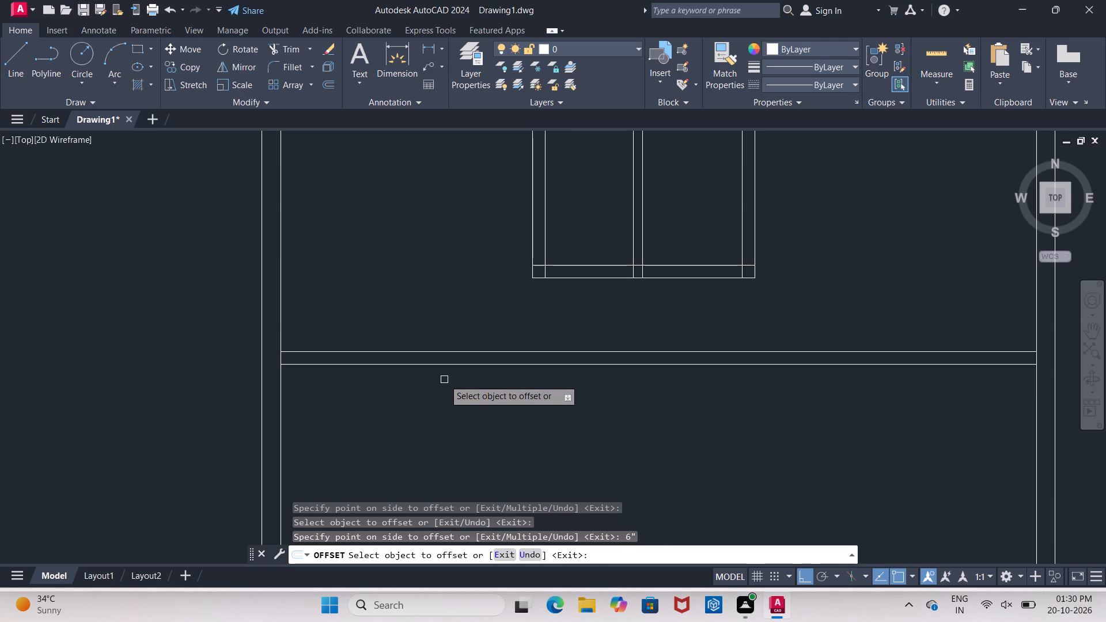
pyautogui.press('Escape')
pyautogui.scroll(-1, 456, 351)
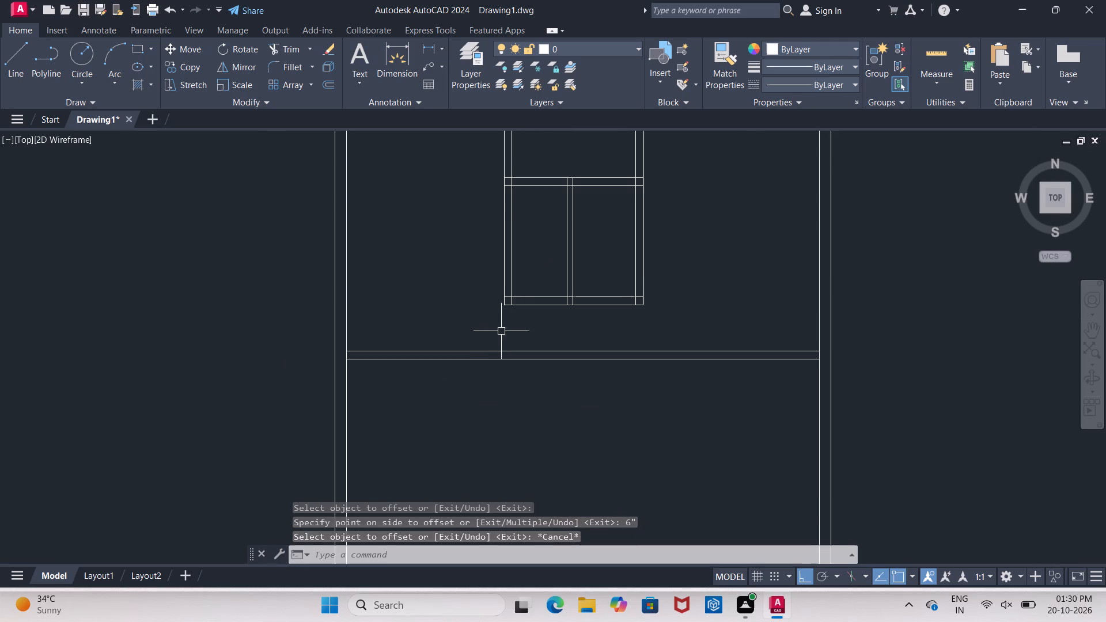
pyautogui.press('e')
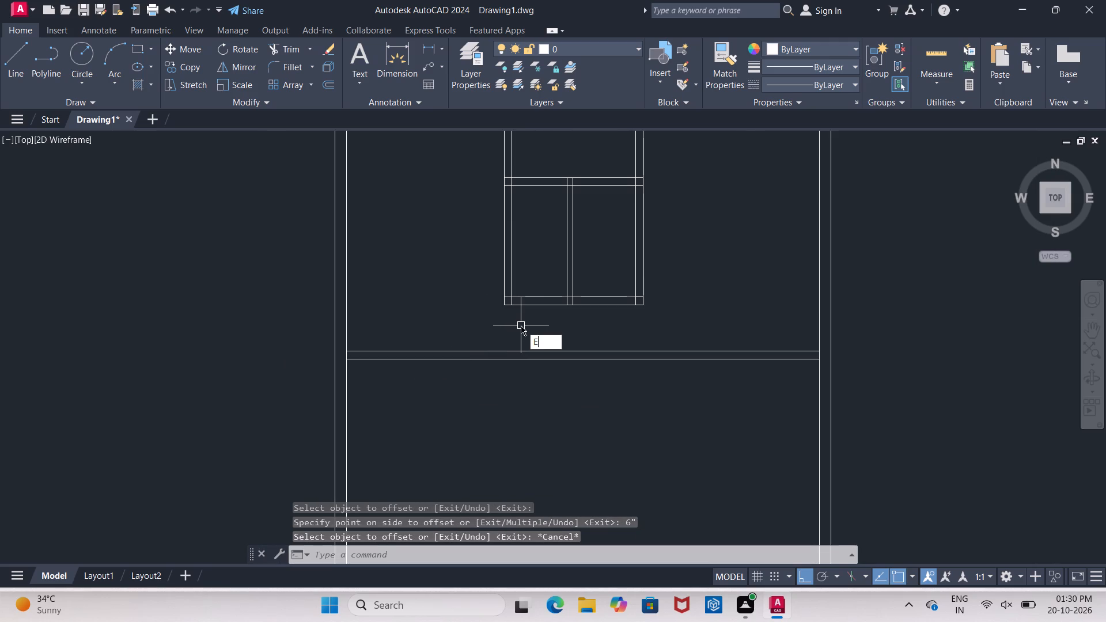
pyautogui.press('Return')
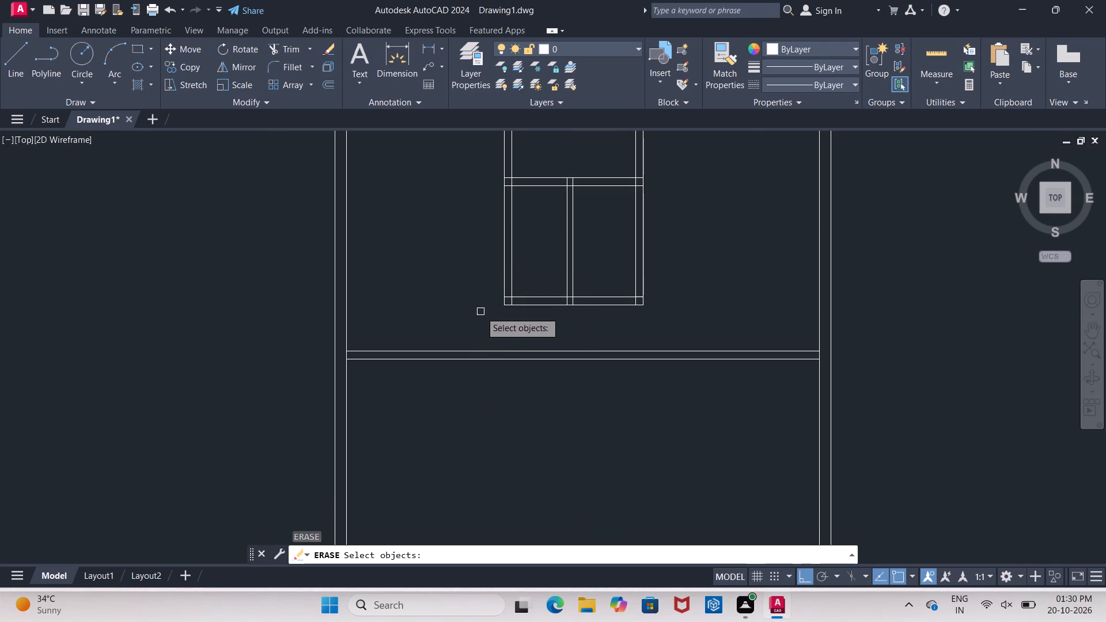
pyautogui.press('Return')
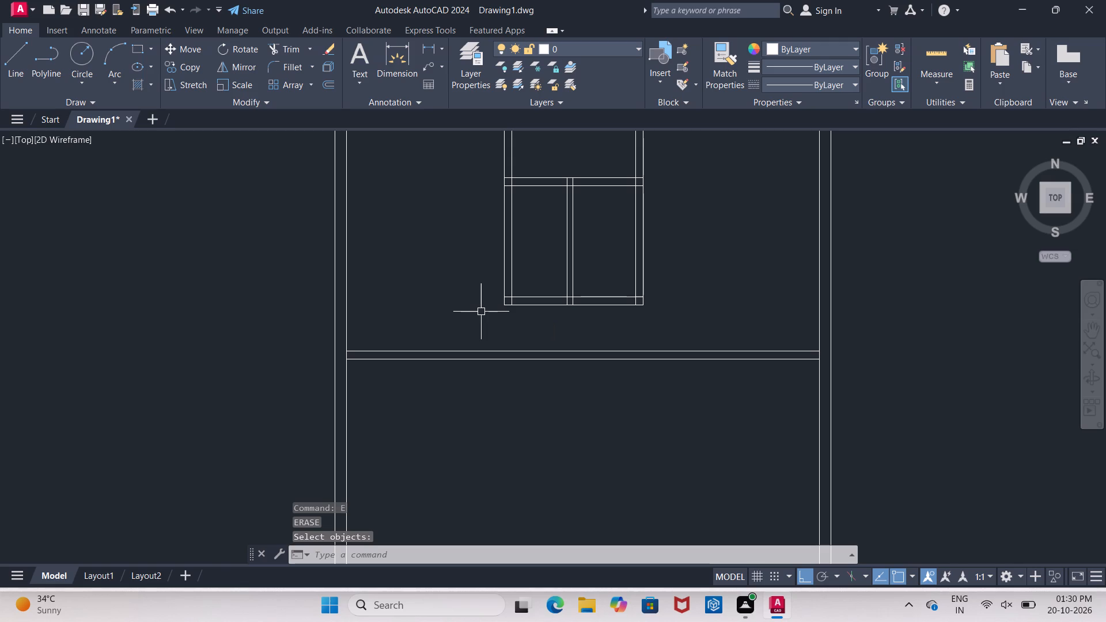
# Extend both lines of the west partition southward to the north line of the third cross wall.
pyautogui.press('e')
pyautogui.press('x')
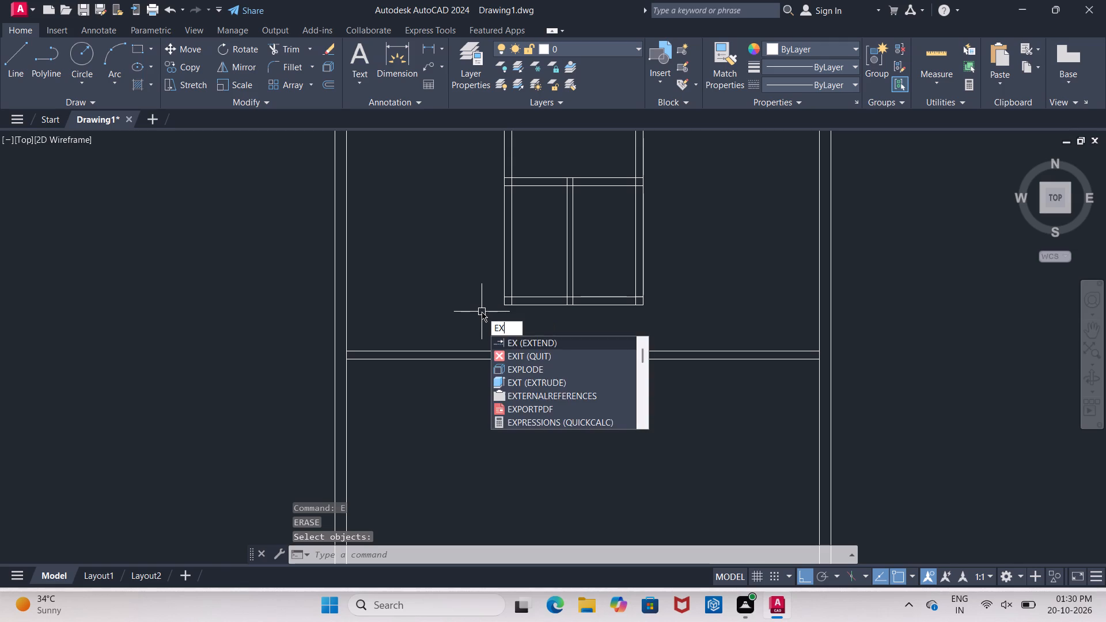
pyautogui.press('Return')
pyautogui.press('Return')
pyautogui.click(514, 289)
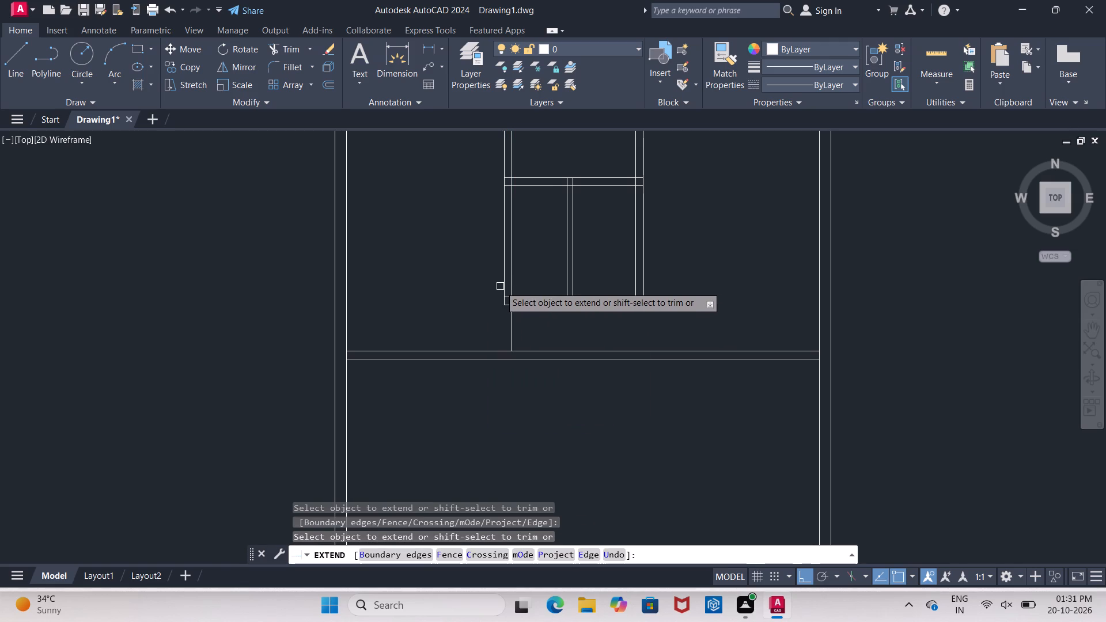
pyautogui.click(504, 286)
pyautogui.press('Escape')
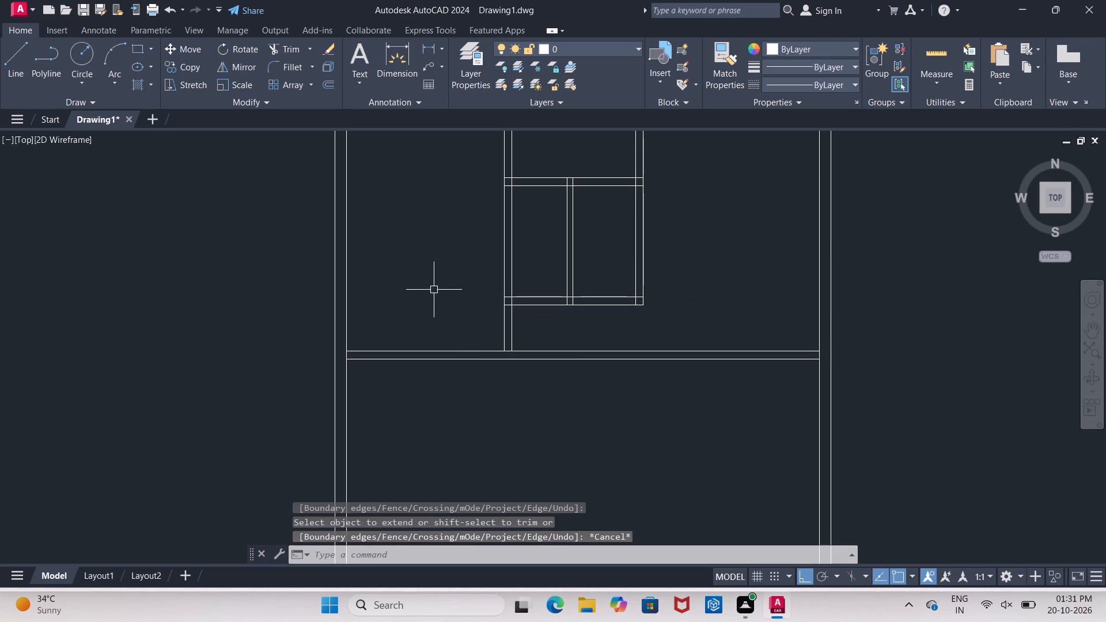
# Extend both west partition lines further, through the third cross wall to its south line.
pyautogui.press('Return')
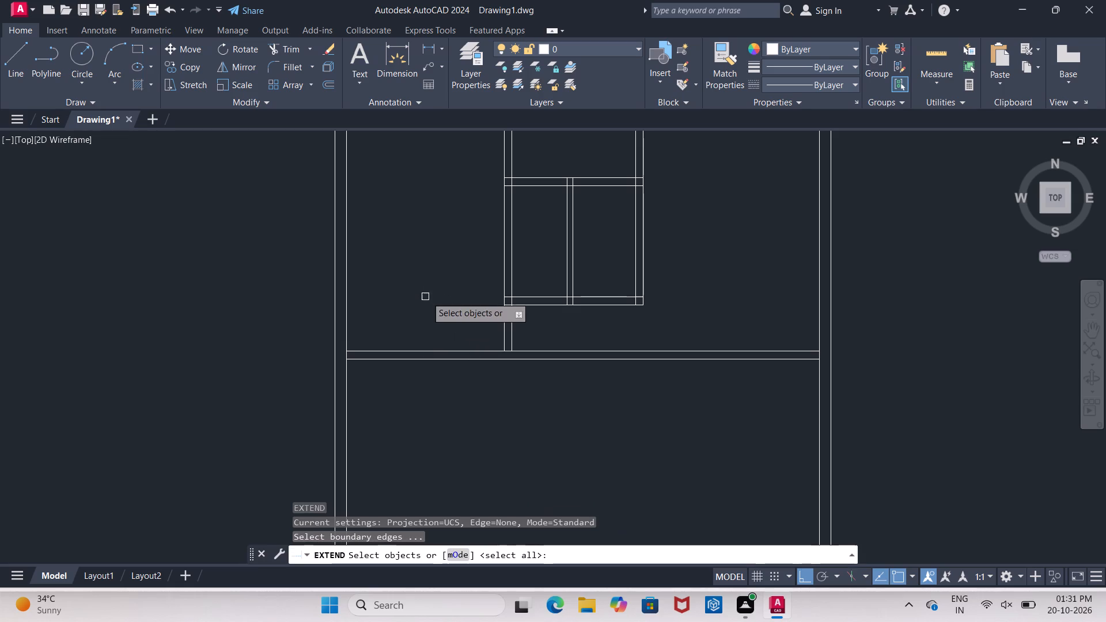
pyautogui.press('Return')
pyautogui.press('Return')
pyautogui.press('Return')
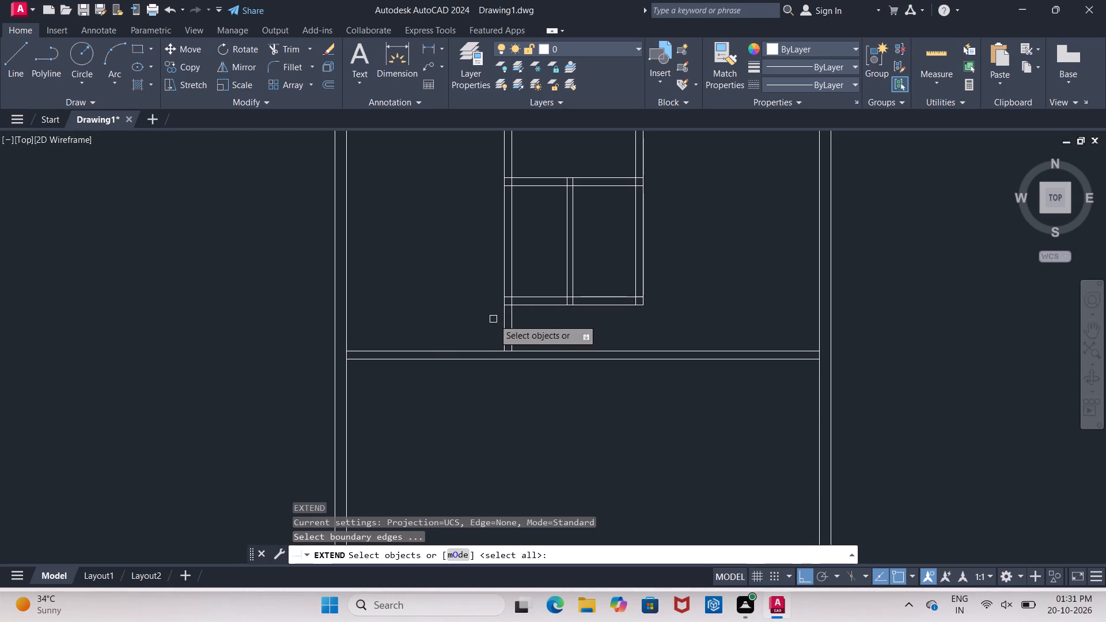
pyautogui.press('Return')
pyautogui.click(510, 322)
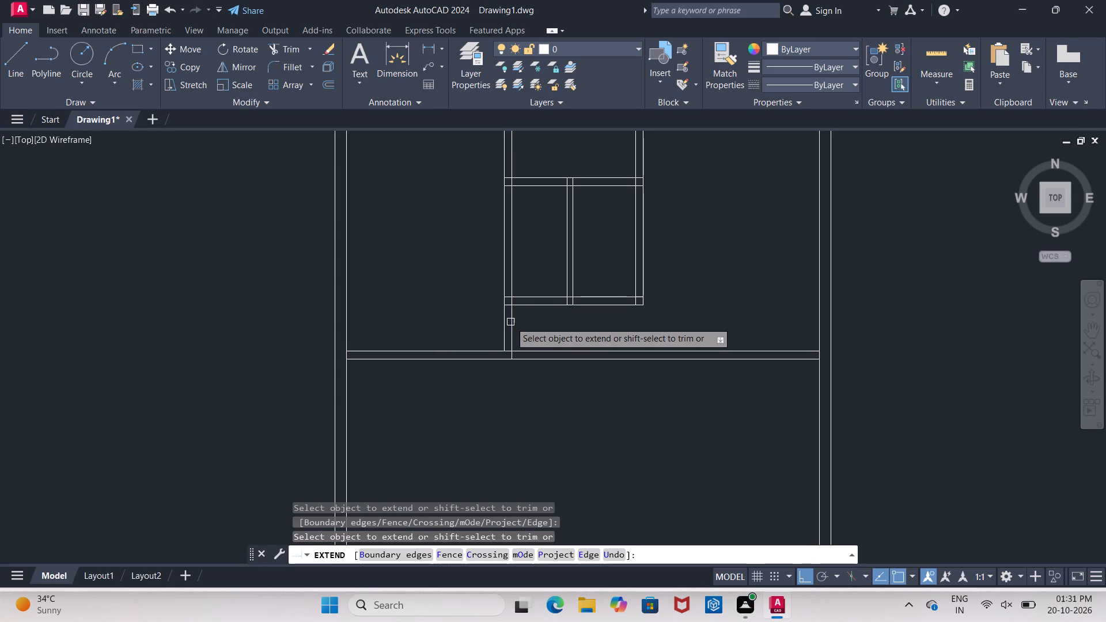
pyautogui.click(505, 322)
pyautogui.press('Escape')
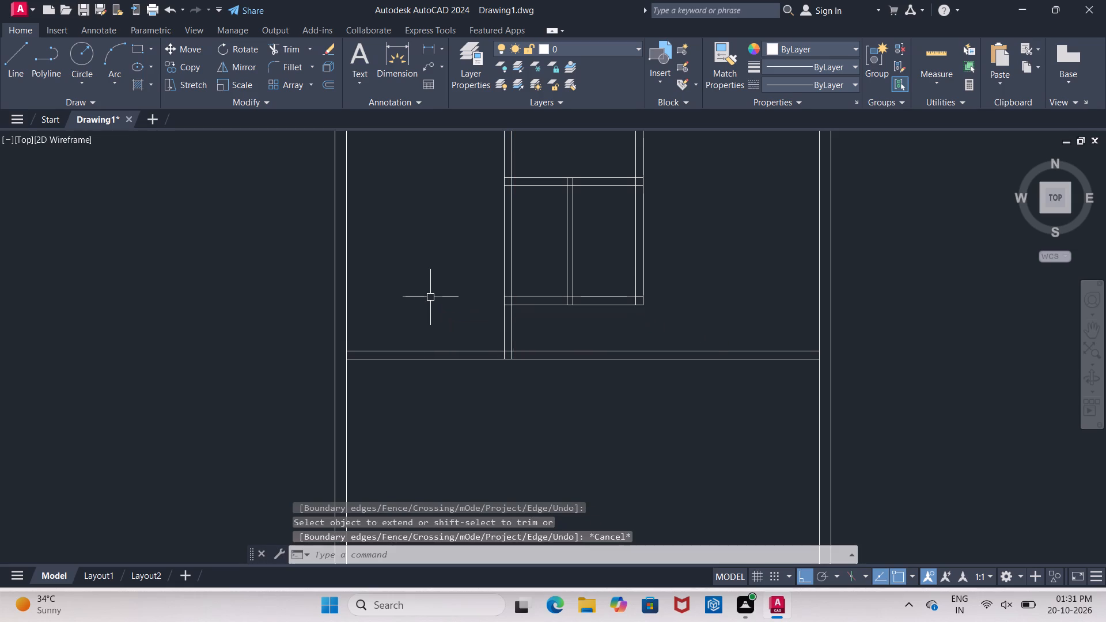
pyautogui.press('Escape')
pyautogui.press('Escape')
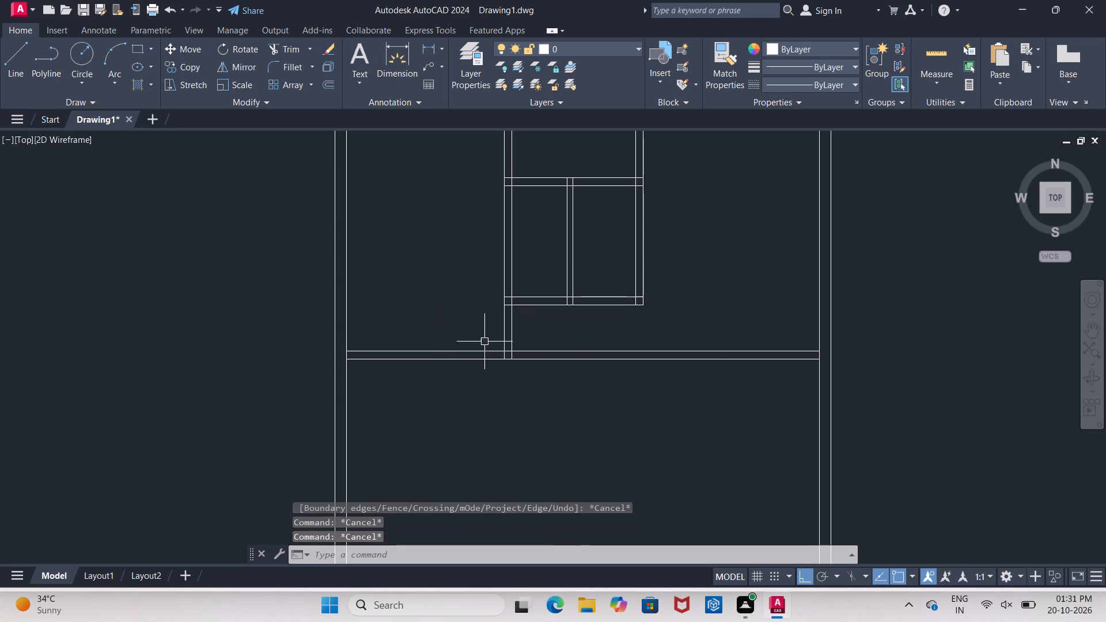
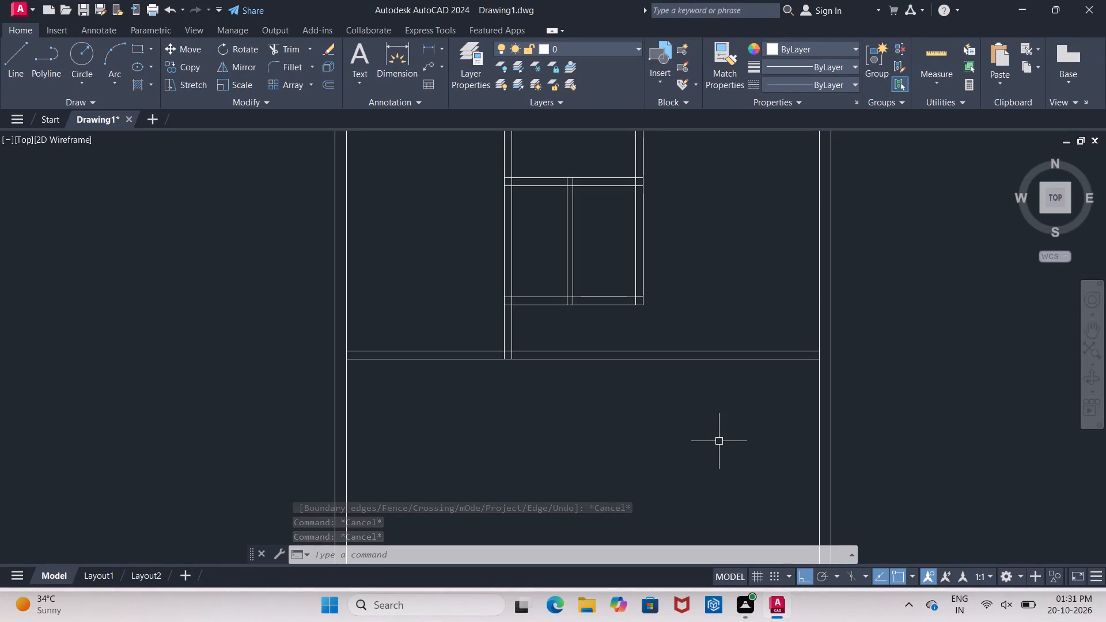
# Trim away both lines of the third cross wall east of the west partition.
pyautogui.write('TR')
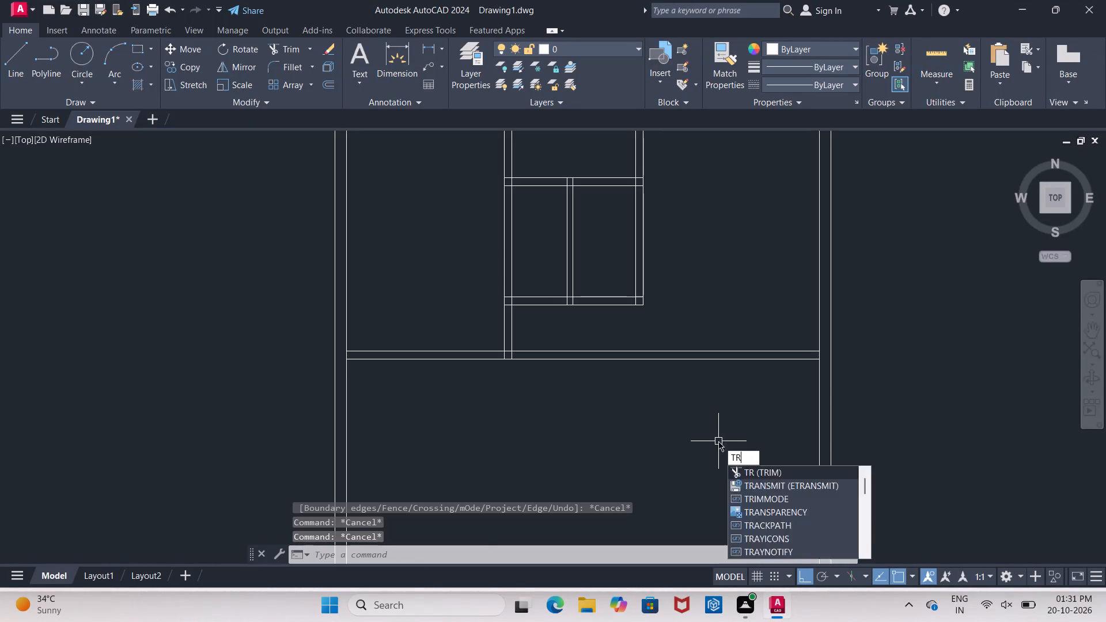
pyautogui.press('Return')
pyautogui.press('Return')
pyautogui.click(647, 336)
pyautogui.click(620, 376)
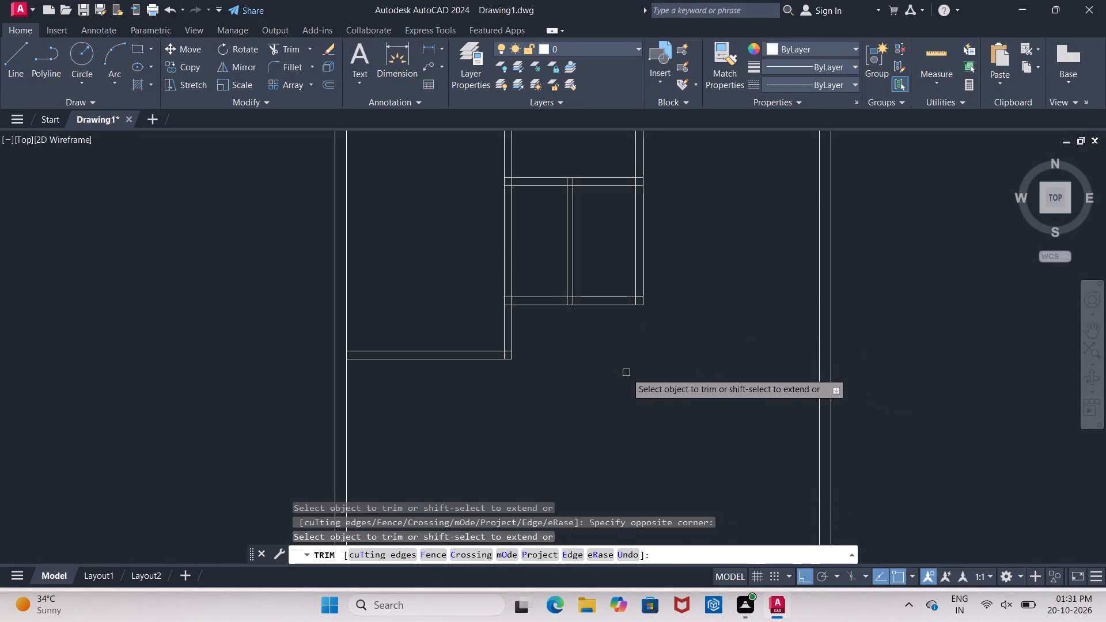
pyautogui.press('Escape')
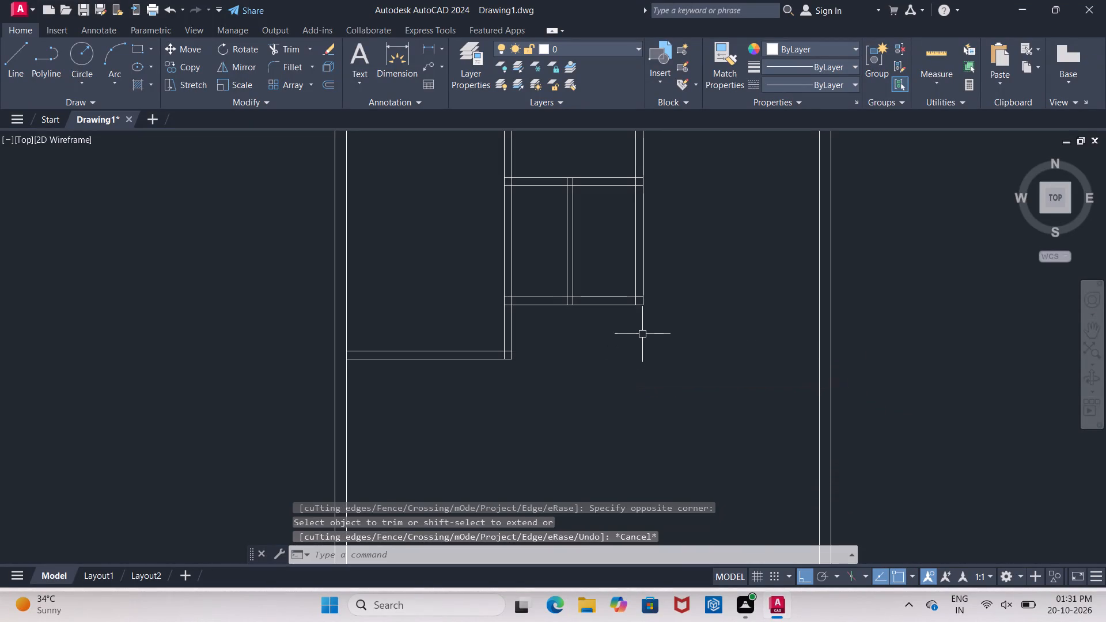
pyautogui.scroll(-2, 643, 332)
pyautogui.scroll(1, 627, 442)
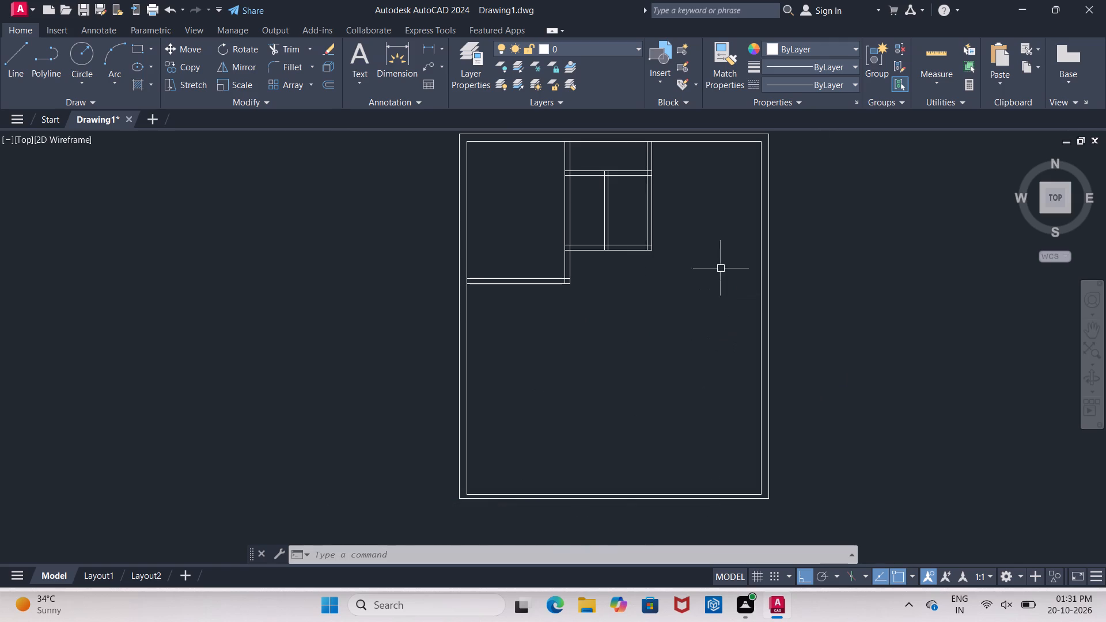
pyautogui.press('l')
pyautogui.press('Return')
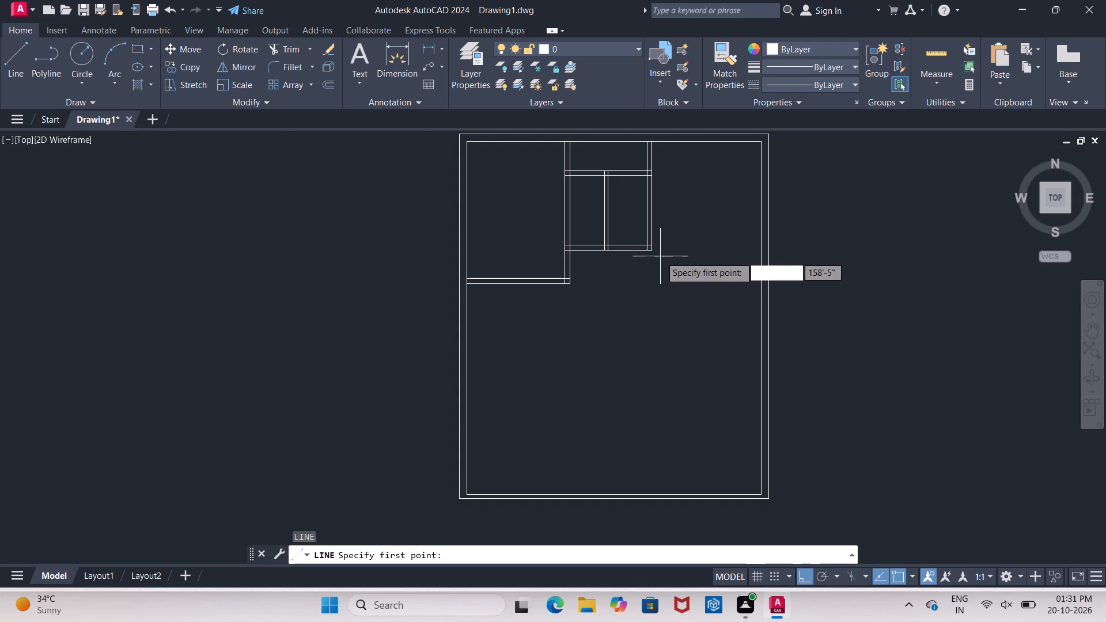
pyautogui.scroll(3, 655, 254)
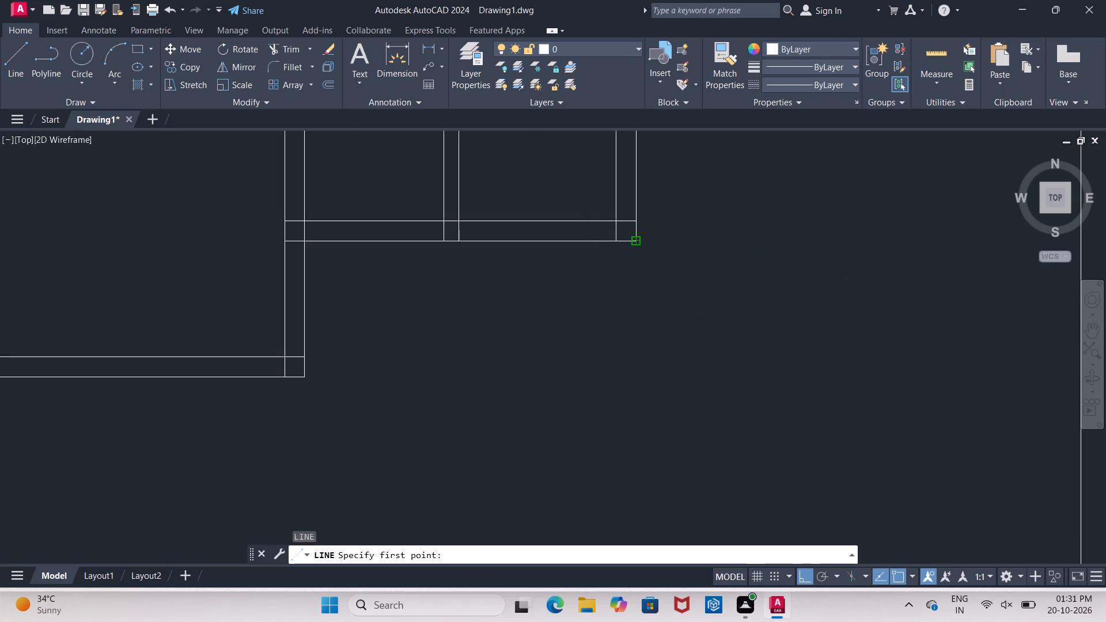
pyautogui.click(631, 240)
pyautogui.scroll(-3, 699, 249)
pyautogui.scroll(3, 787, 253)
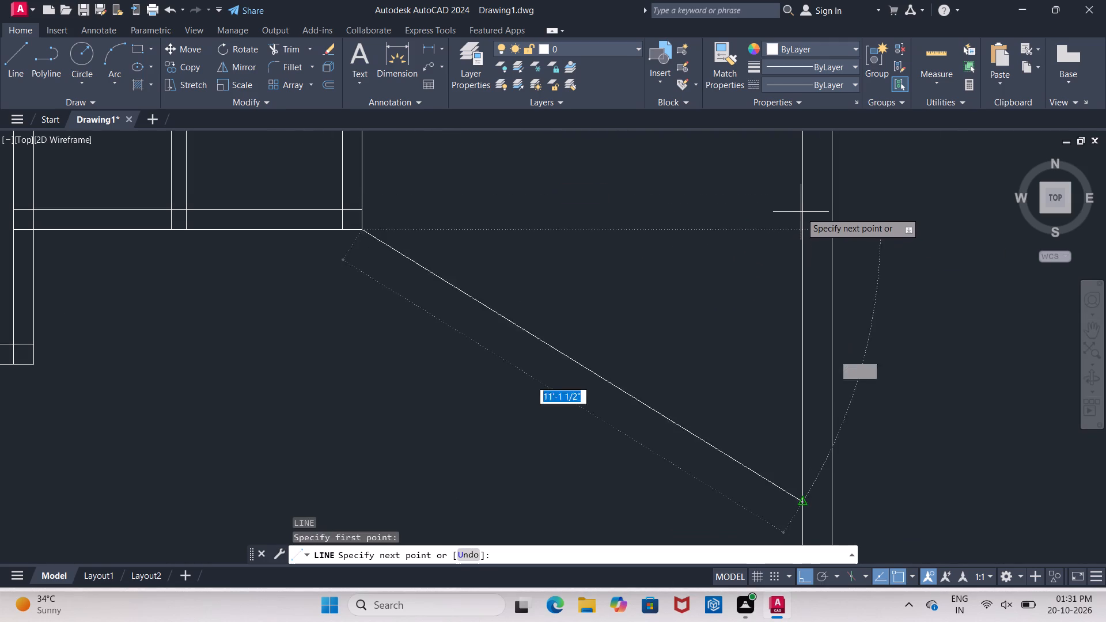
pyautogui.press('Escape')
# Extend both lines of the small rooms' south wall eastward to the inner east wall line.
pyautogui.press('e')
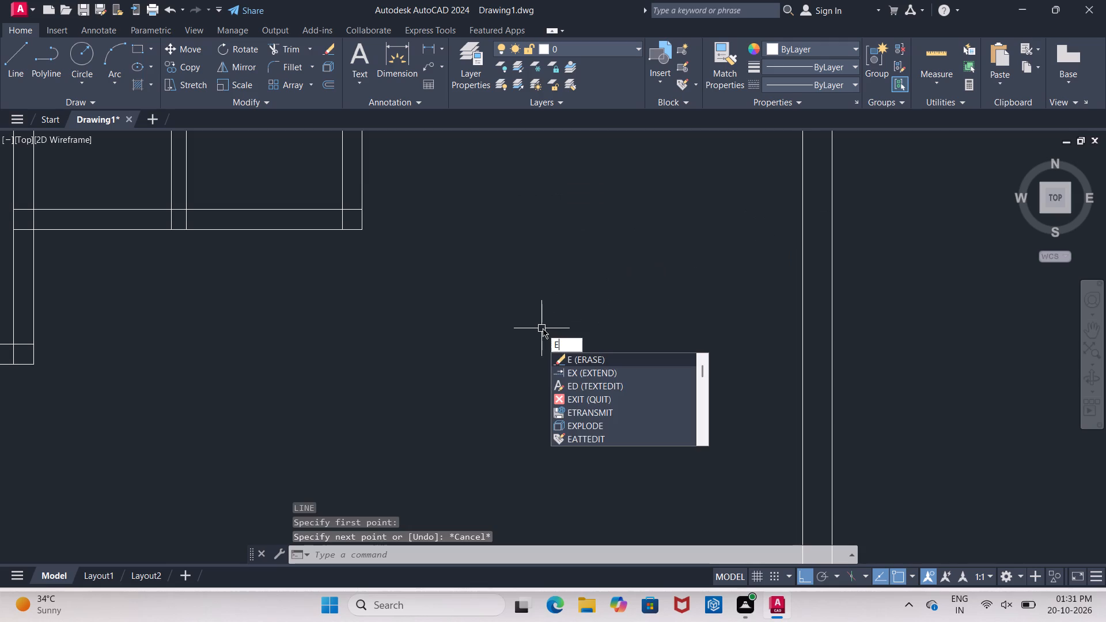
pyautogui.press('x')
pyautogui.press('Return')
pyautogui.press('Return')
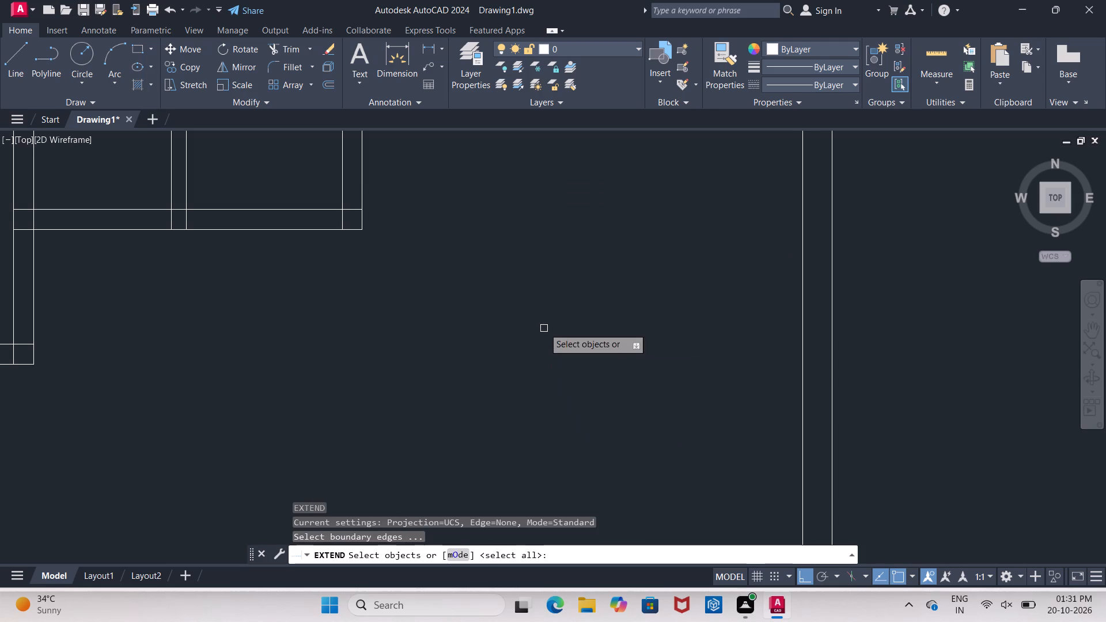
pyautogui.click(301, 232)
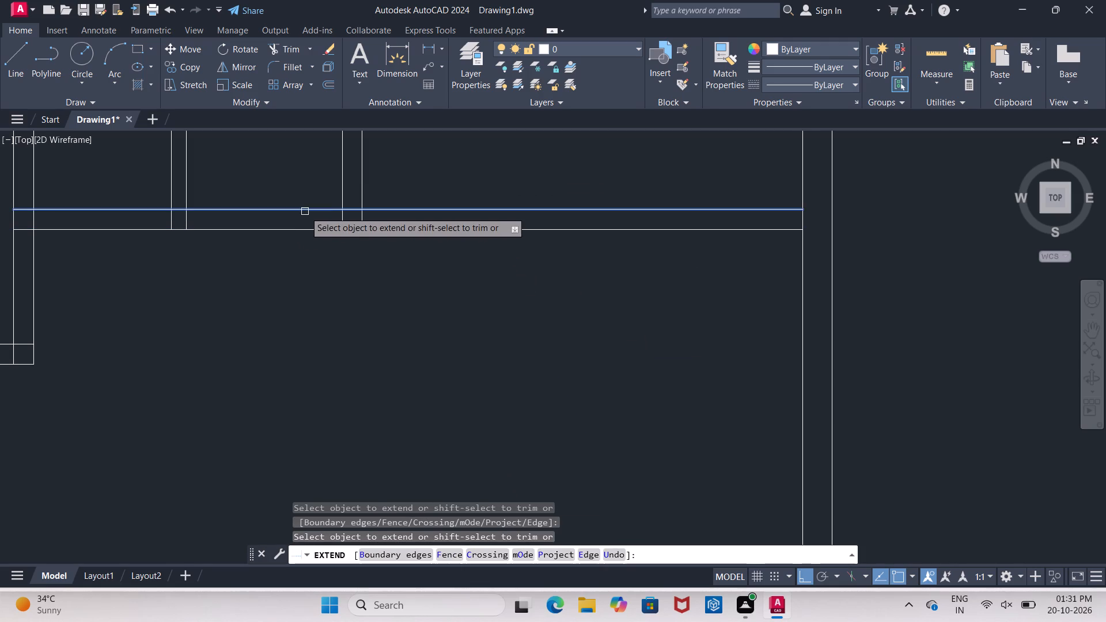
pyautogui.click(305, 210)
pyautogui.press('Escape')
# Extend both lines of the small rooms' south wall further, through the east wall to its outer line.
pyautogui.scroll(-4, 315, 281)
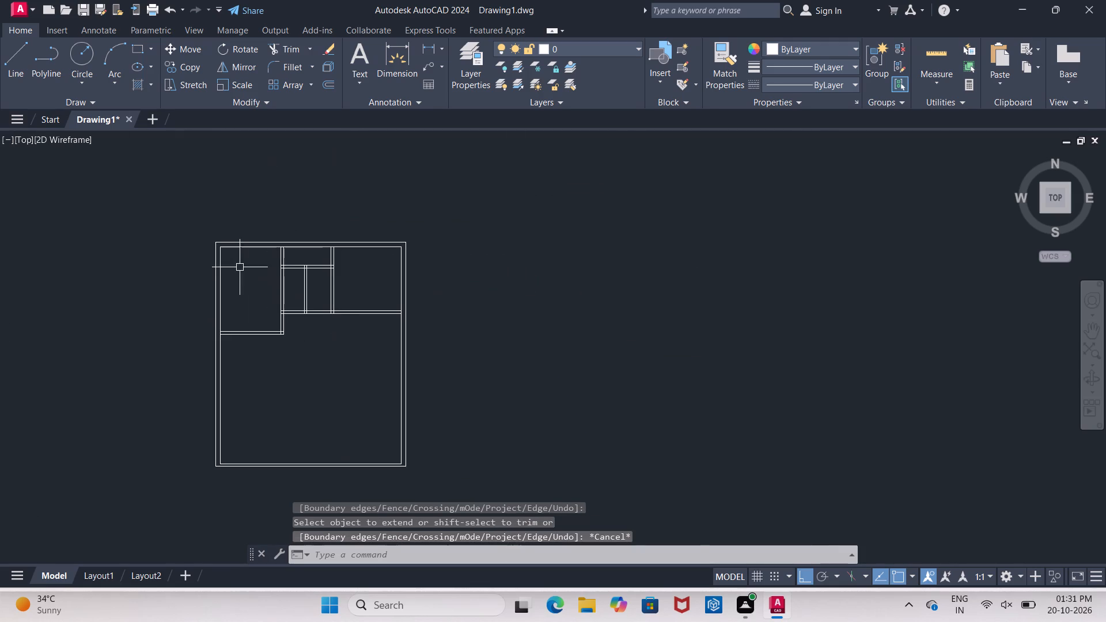
pyautogui.scroll(2, 213, 260)
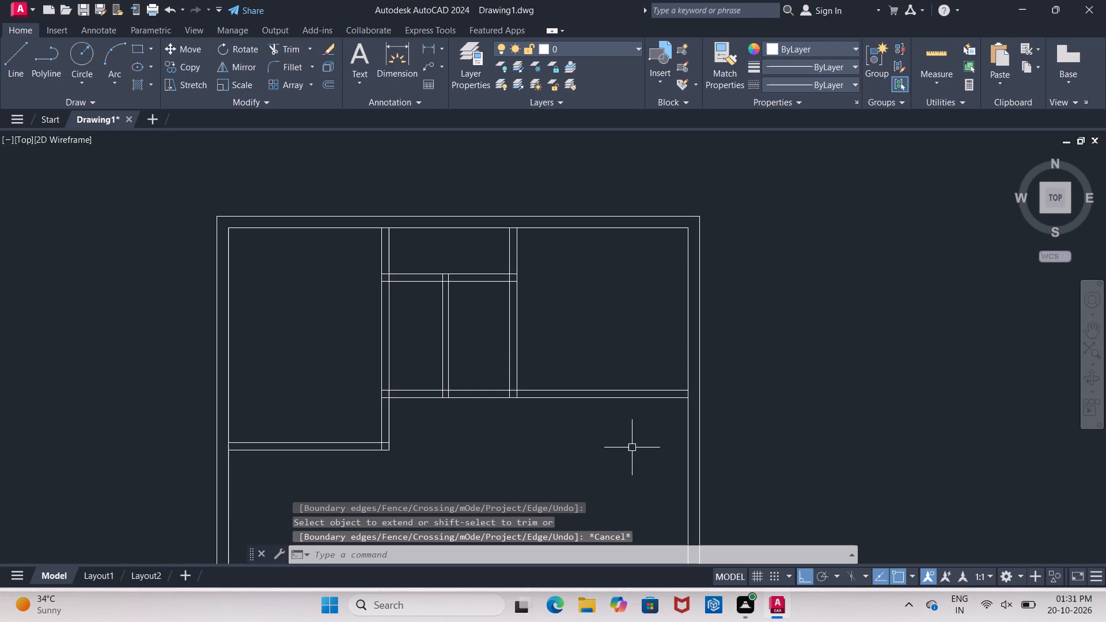
pyautogui.scroll(-2, 609, 331)
pyautogui.scroll(3, 581, 416)
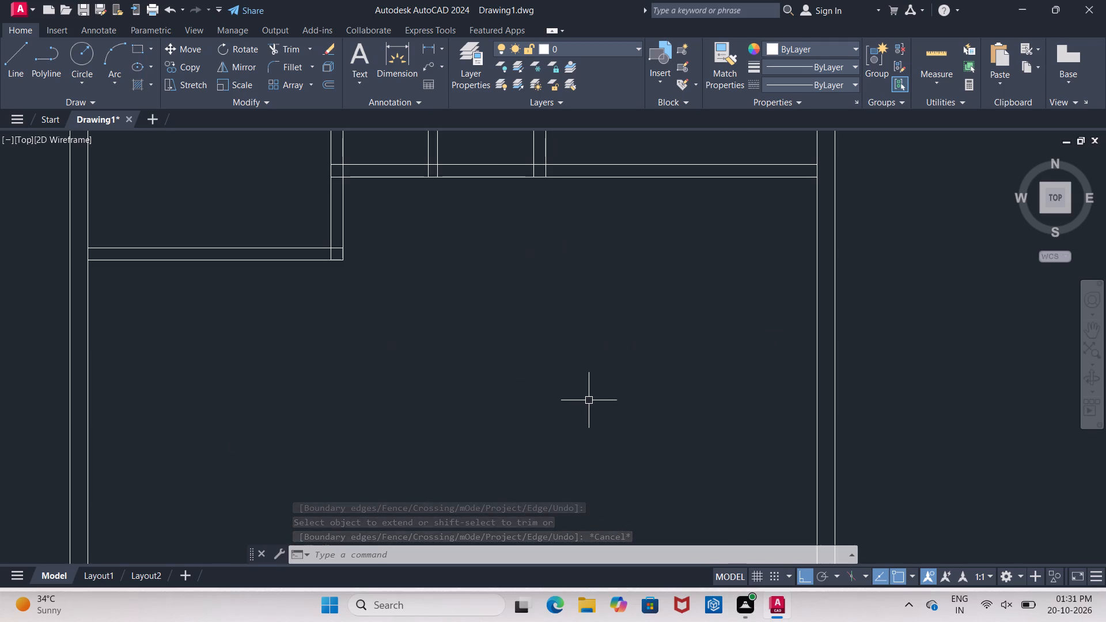
pyautogui.scroll(-2, 603, 376)
pyautogui.scroll(2, 653, 302)
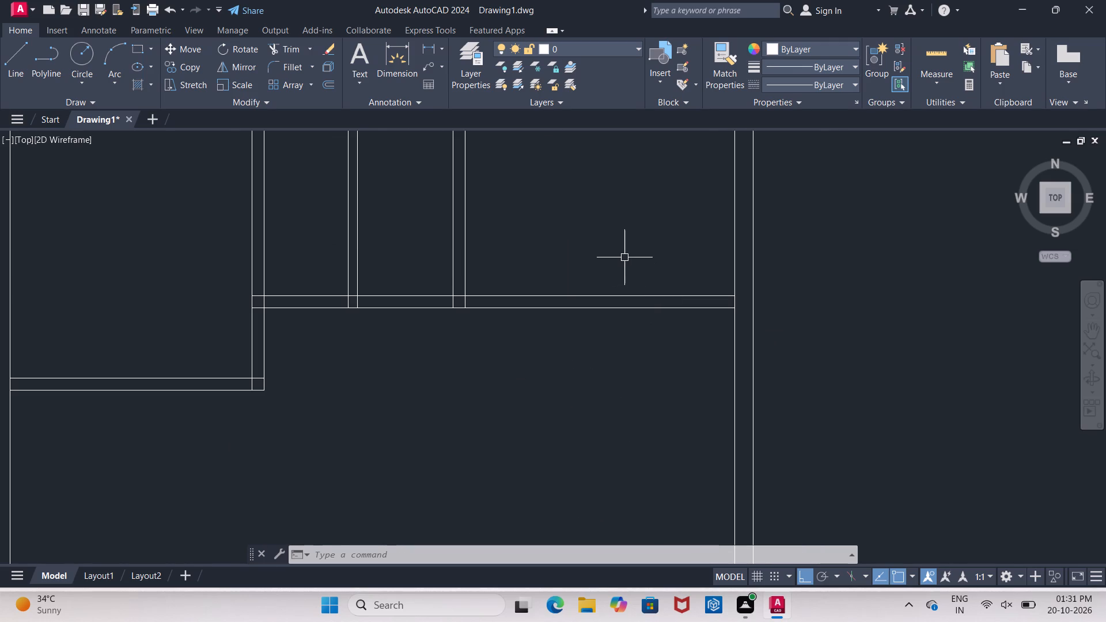
pyautogui.press('Return')
pyautogui.press('Return')
pyautogui.click(637, 294)
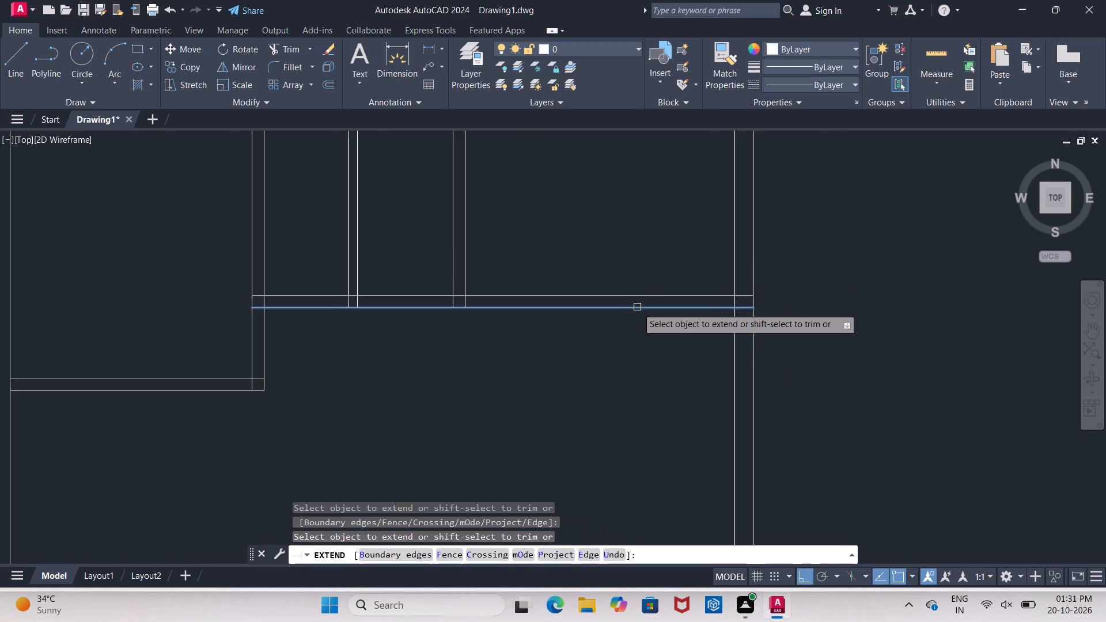
pyautogui.click(637, 311)
pyautogui.press('Escape')
# Offset the south line of the small rooms' south wall 11'8" southward to start another cross wall.
pyautogui.scroll(-1, 620, 302)
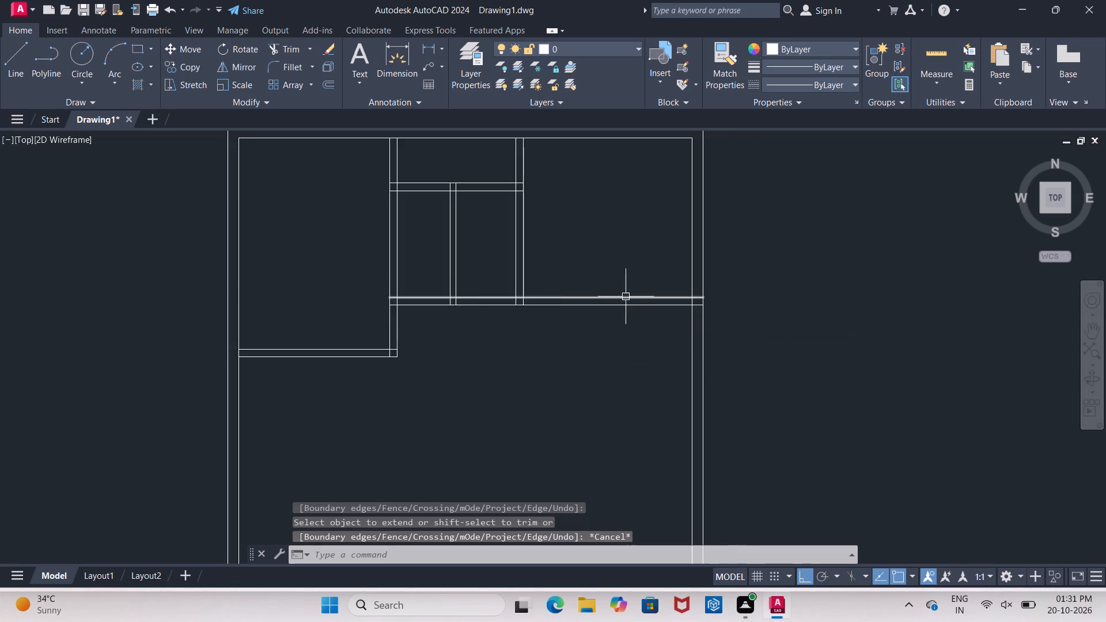
pyautogui.scroll(-2, 626, 297)
pyautogui.scroll(2, 585, 382)
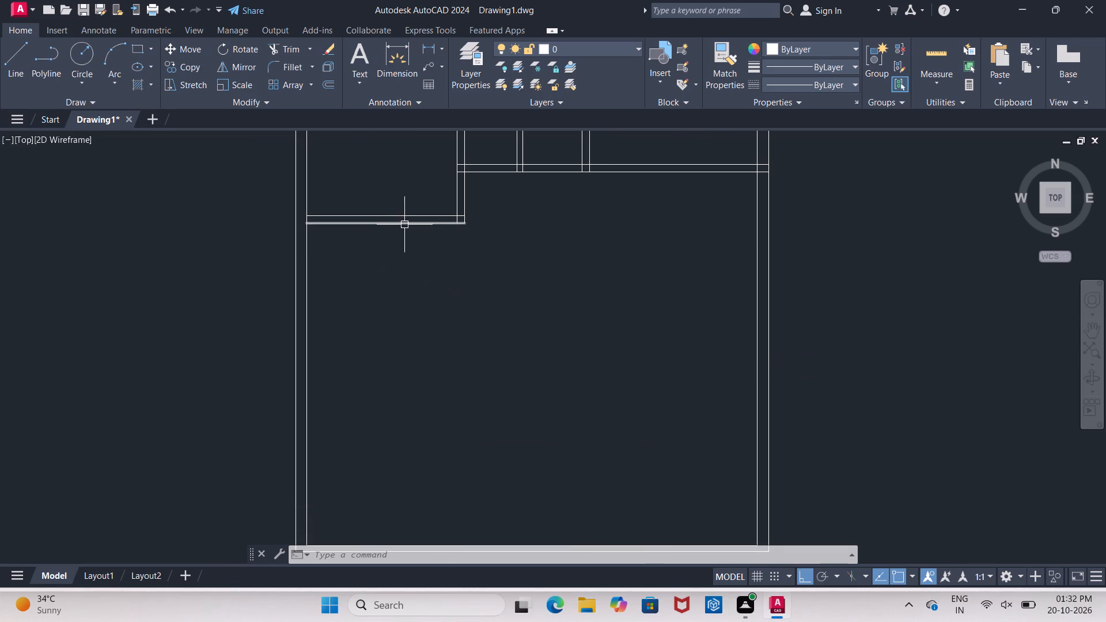
pyautogui.scroll(-1, 410, 234)
pyautogui.scroll(4, 456, 193)
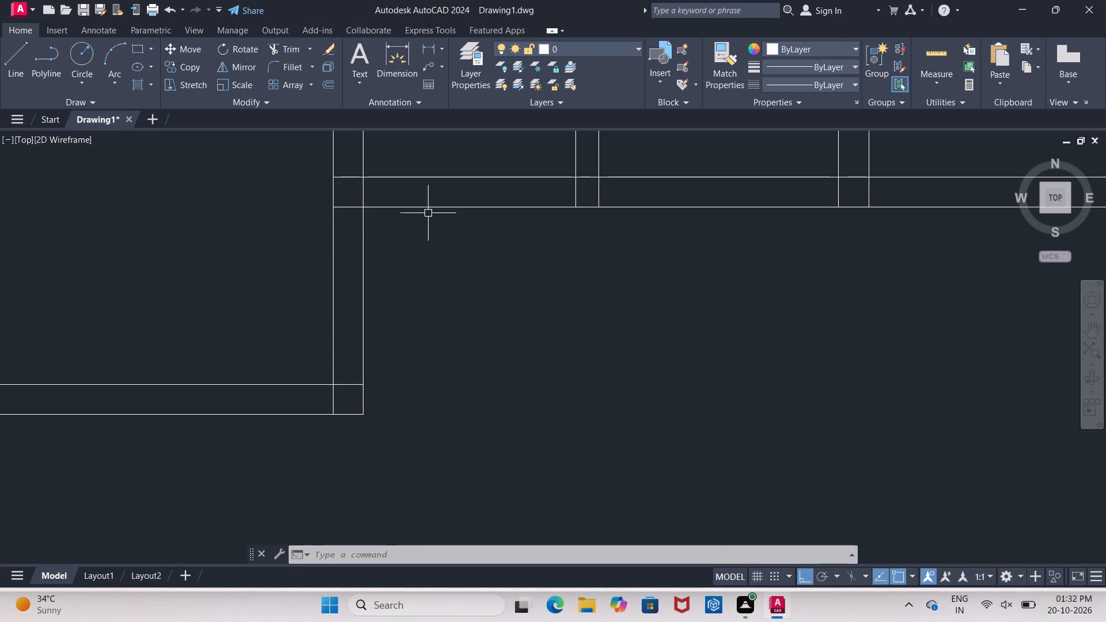
pyautogui.scroll(-3, 463, 215)
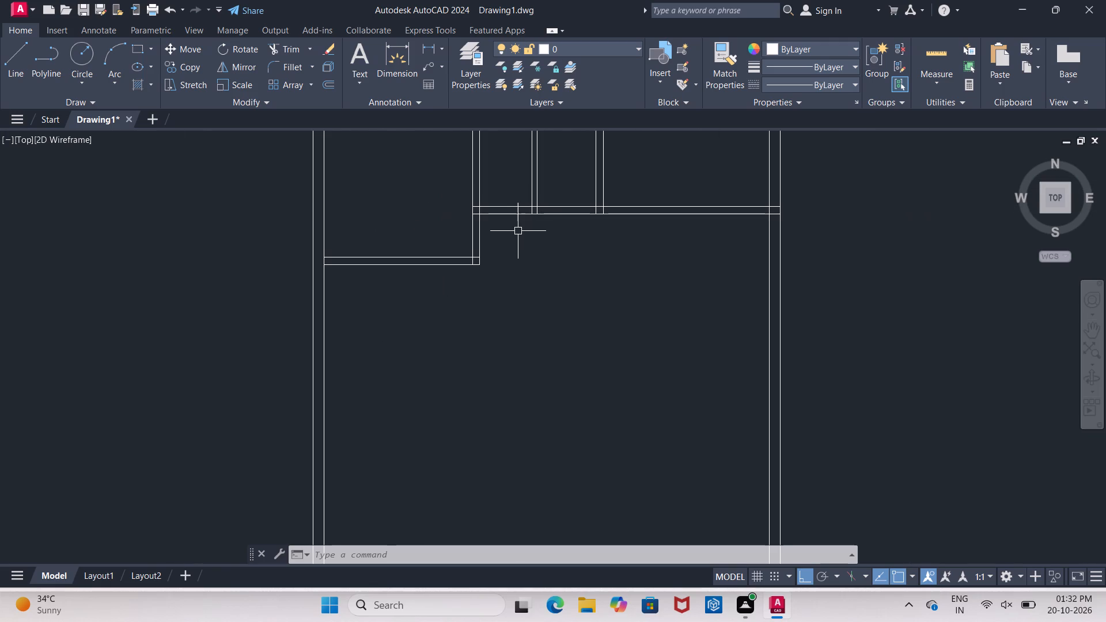
pyautogui.scroll(-2, 472, 210)
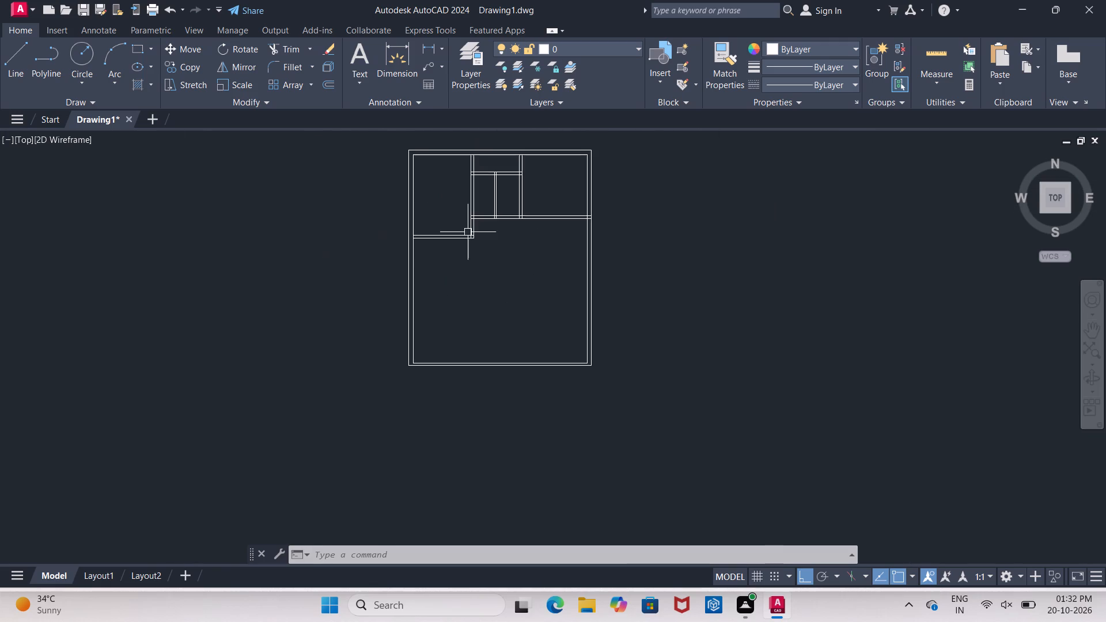
pyautogui.scroll(-1, 468, 233)
pyautogui.scroll(1, 464, 342)
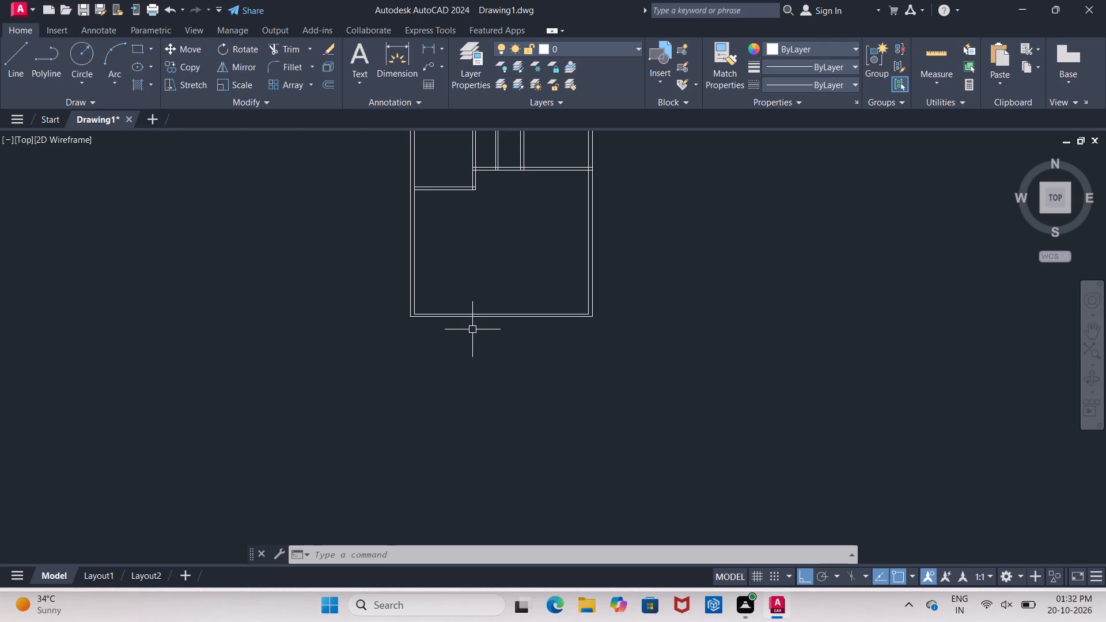
pyautogui.press('o')
pyautogui.press('Return')
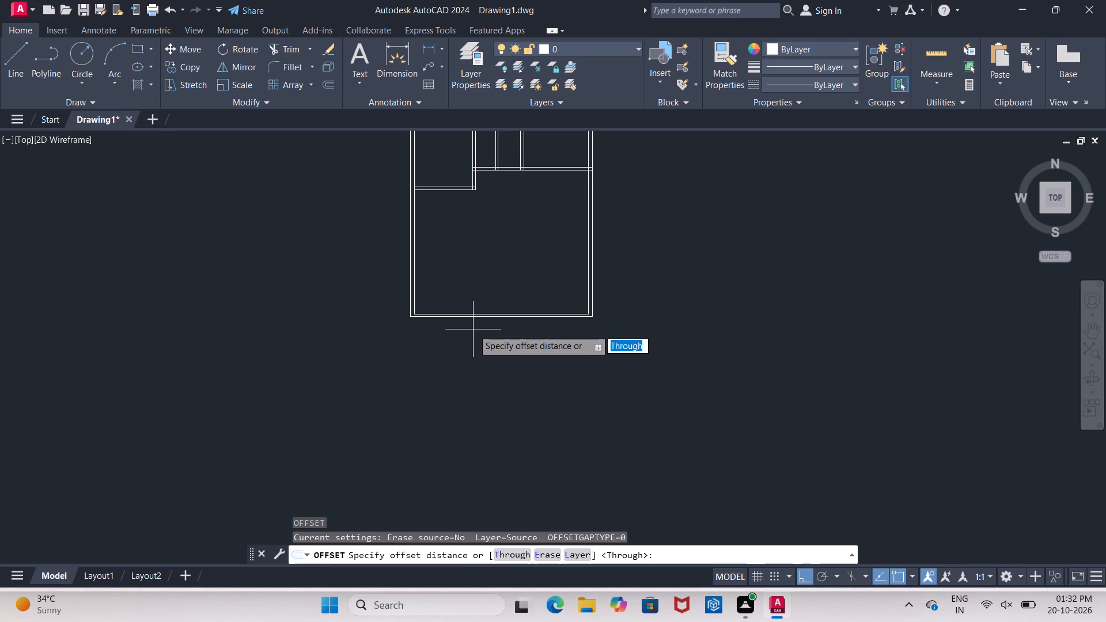
pyautogui.press('1')
pyautogui.press('1')
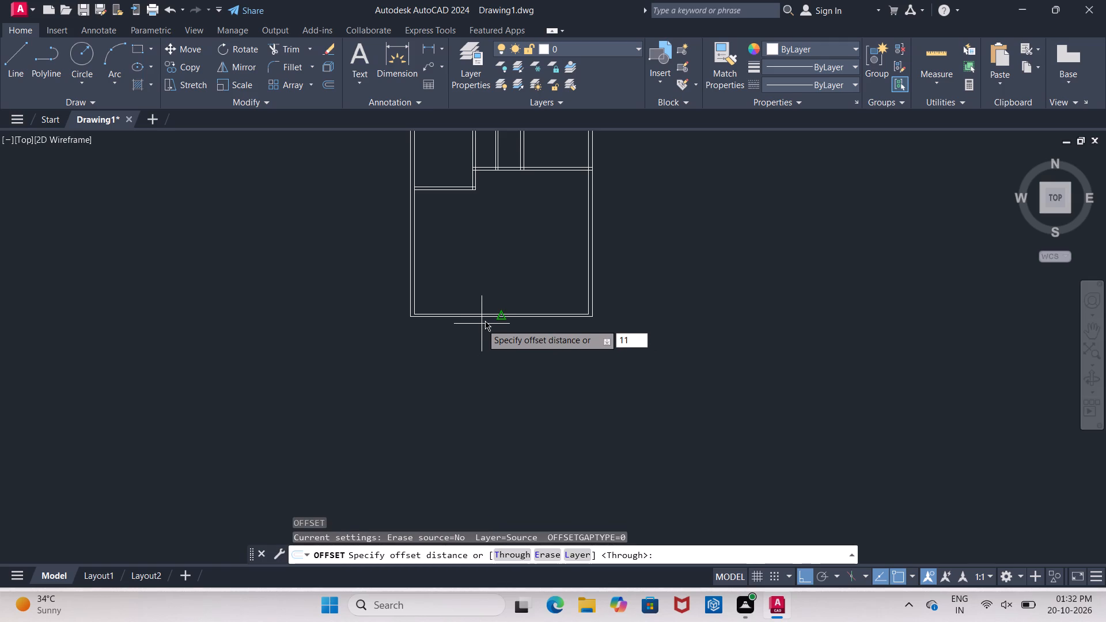
pyautogui.press("'")
pyautogui.write('8"')
pyautogui.press('Return')
pyautogui.click(558, 171)
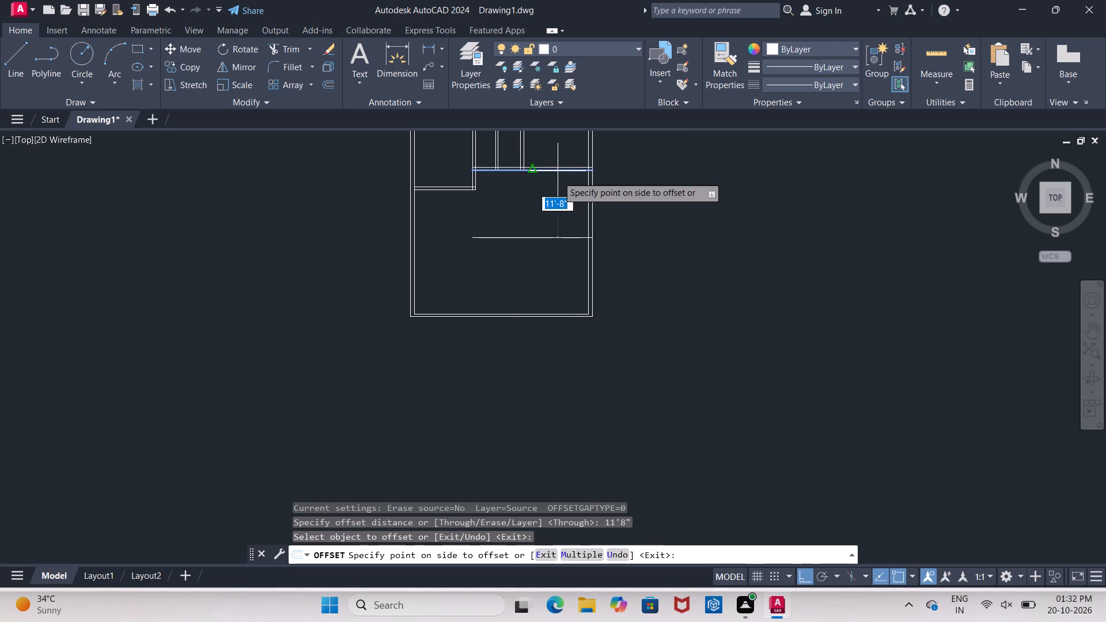
pyautogui.click(547, 221)
# Offset the new cross wall's north line 6" southward to give the wall its thickness.
pyautogui.click(536, 235)
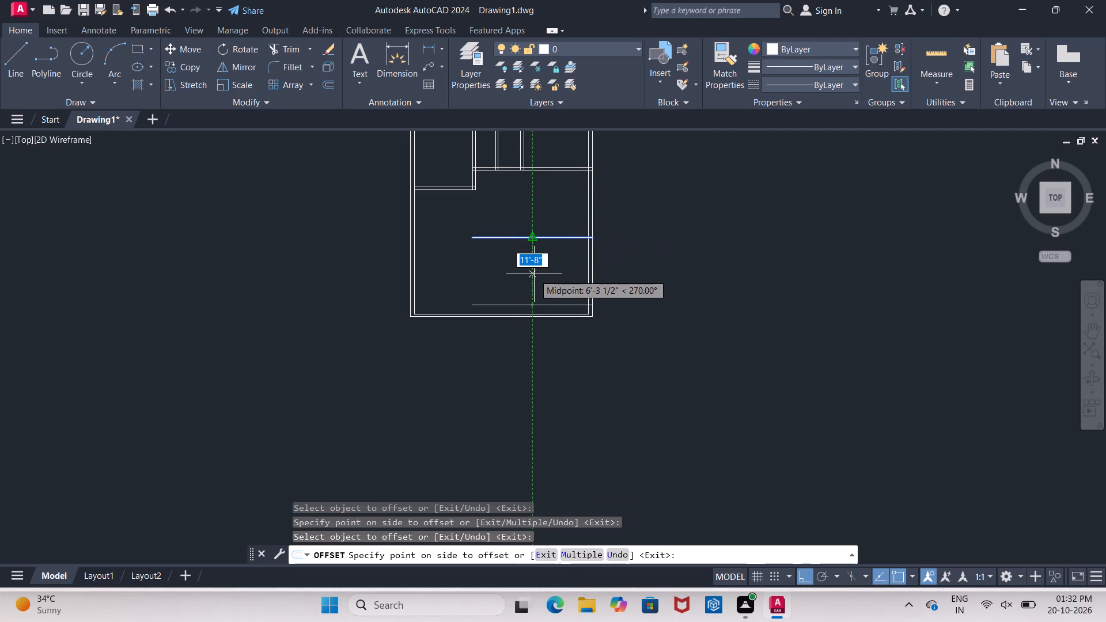
pyautogui.press('6')
pyautogui.hotkey('shift', '"')
pyautogui.press('Return')
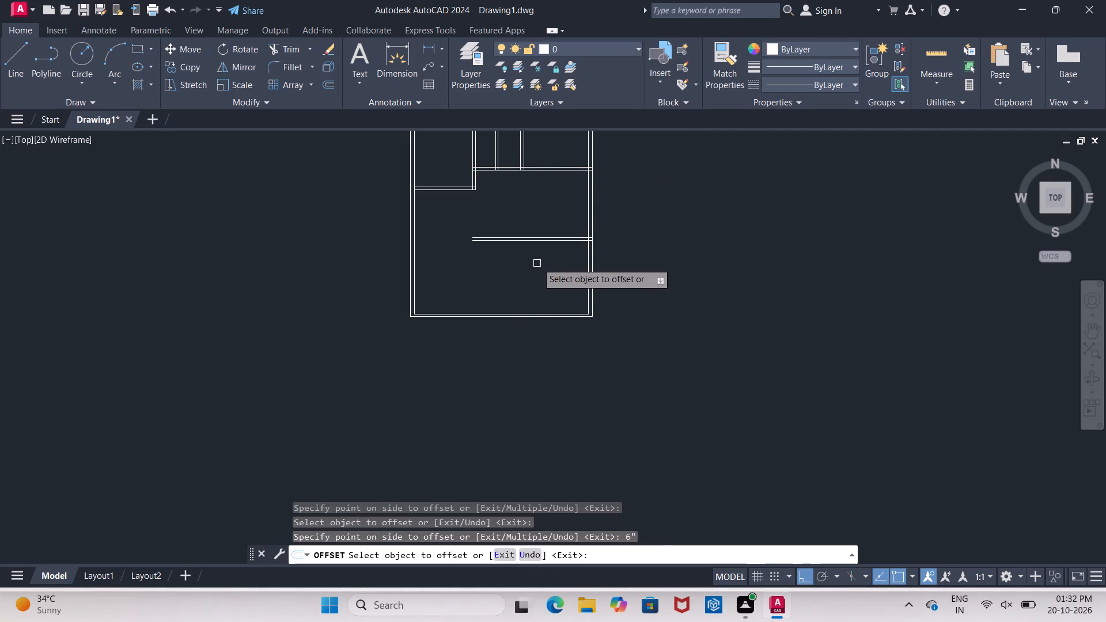
pyautogui.press('Escape')
# Extend both lines of the new southern cross wall westward, through the west wall to its outer line.
pyautogui.write('EX')
pyautogui.press('Return')
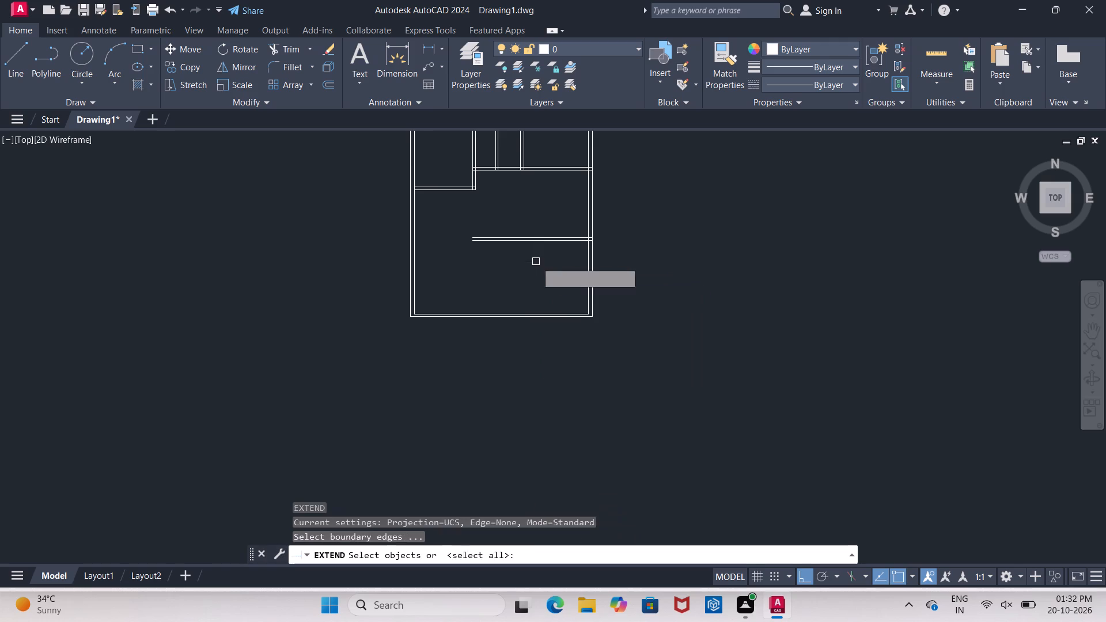
pyautogui.press('Return')
pyautogui.click(512, 236)
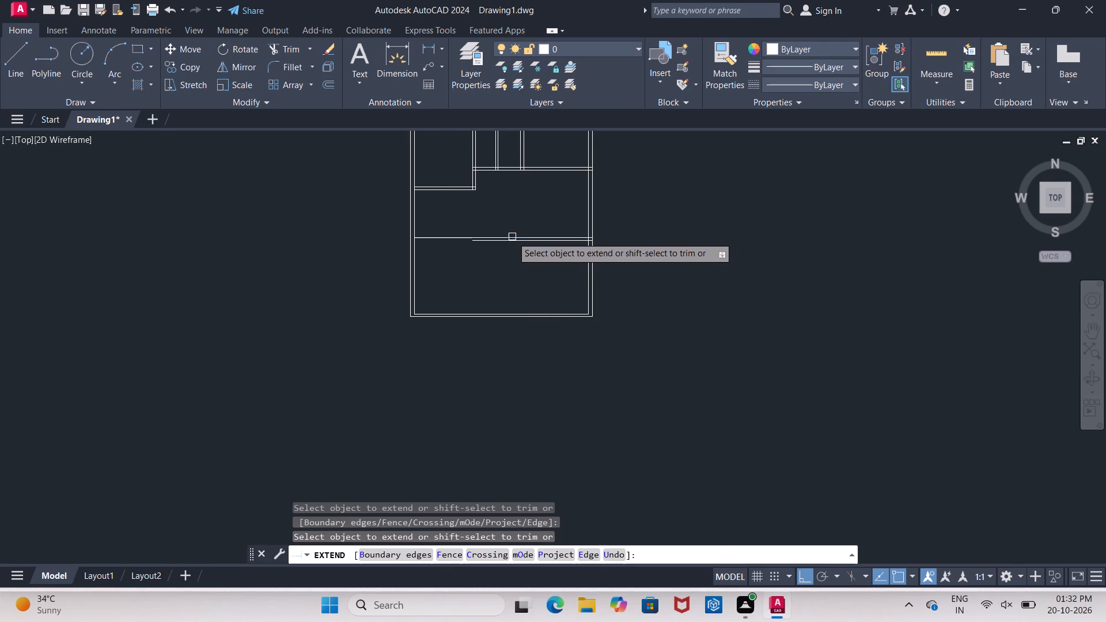
pyautogui.click(510, 243)
pyautogui.click(464, 238)
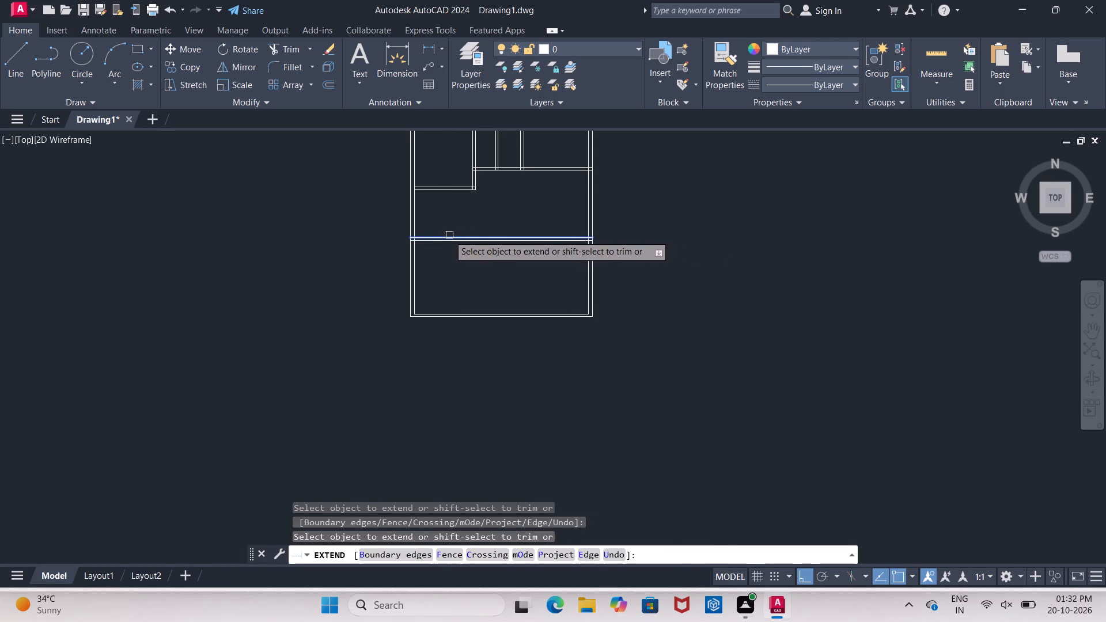
pyautogui.click(446, 235)
pyautogui.press('Escape')
pyautogui.press('Escape')
pyautogui.press('Escape')
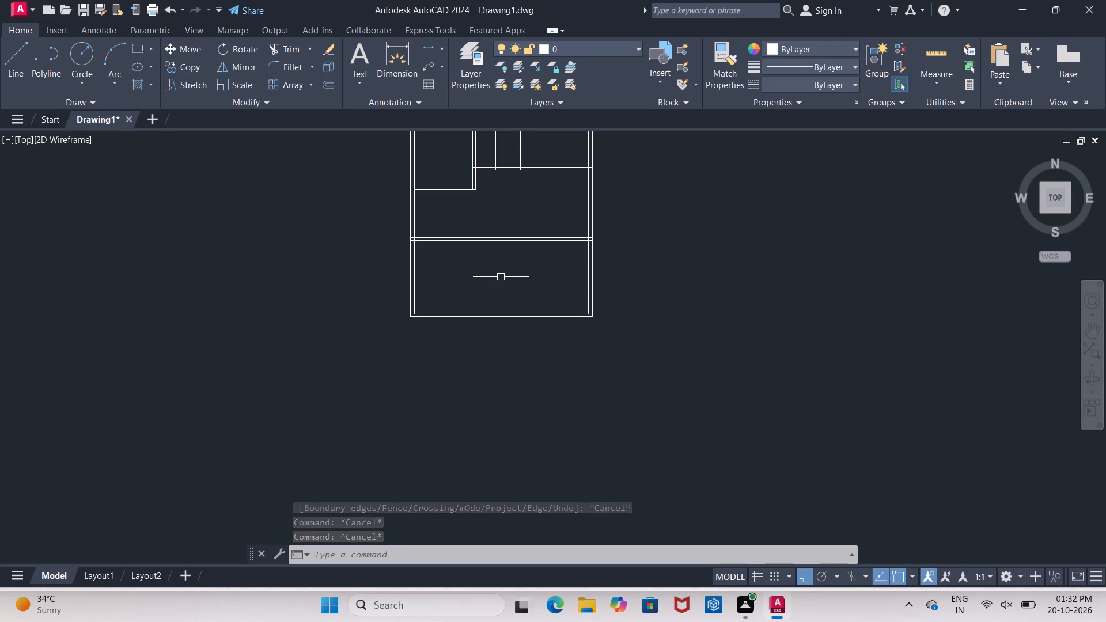
# Offset the east wall's inner line 18'2" westward to start a new north-south wall.
pyautogui.scroll(-1, 498, 238)
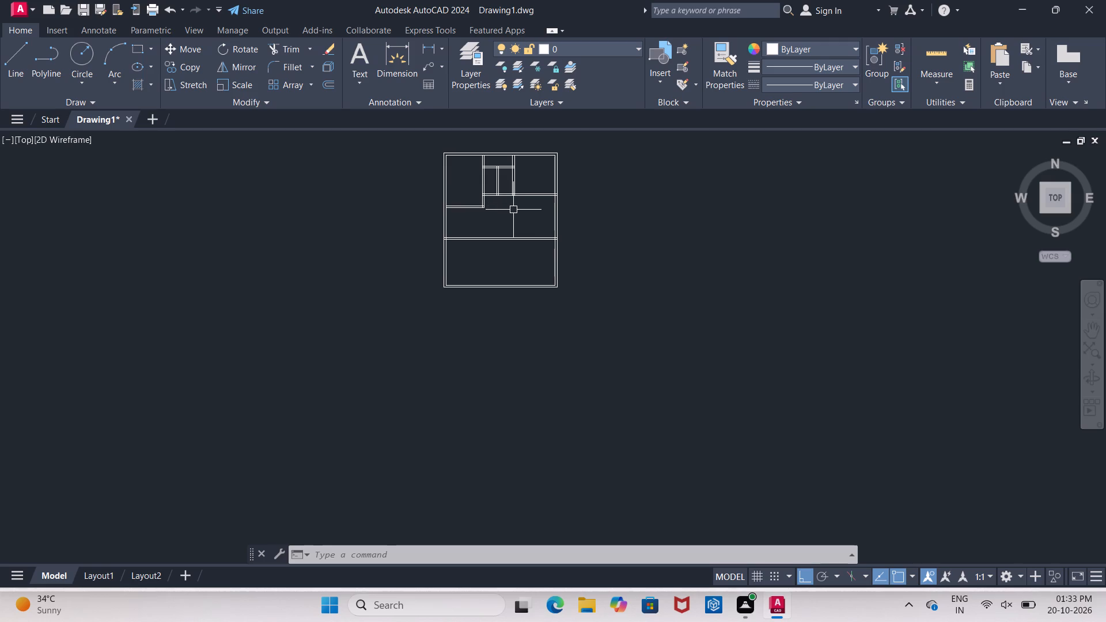
pyautogui.scroll(3, 501, 217)
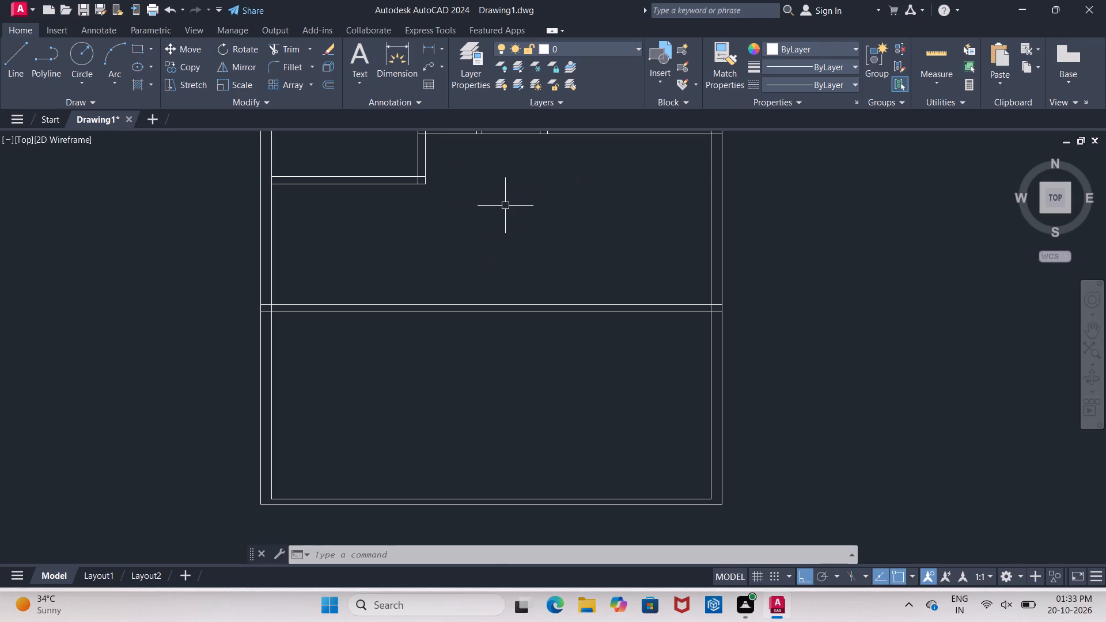
pyautogui.press('o')
pyautogui.press('Return')
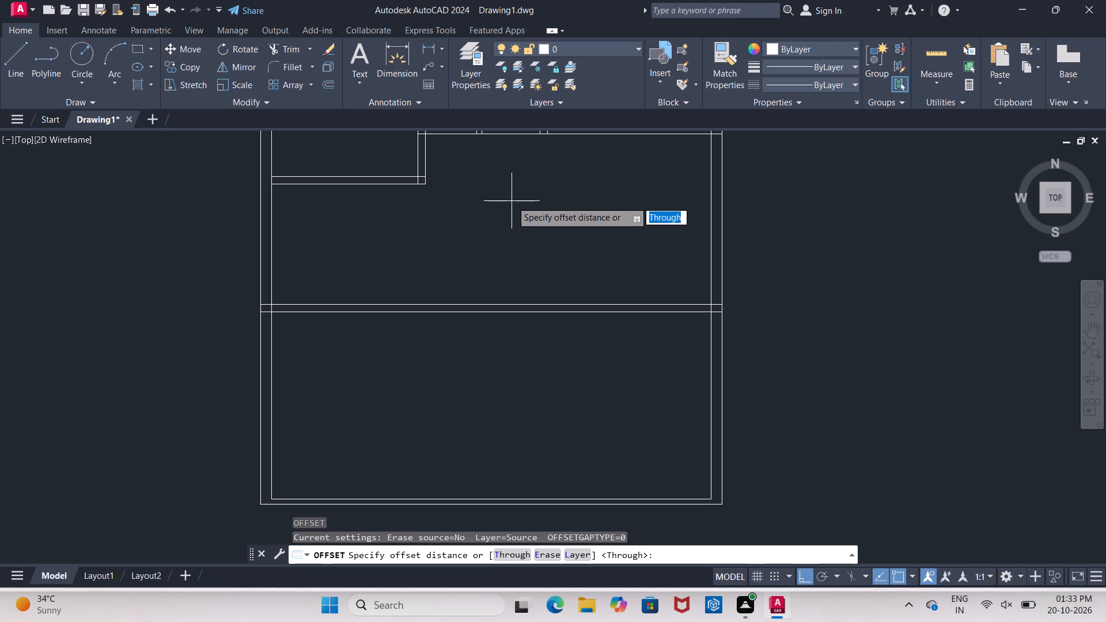
pyautogui.press('1')
pyautogui.press('8')
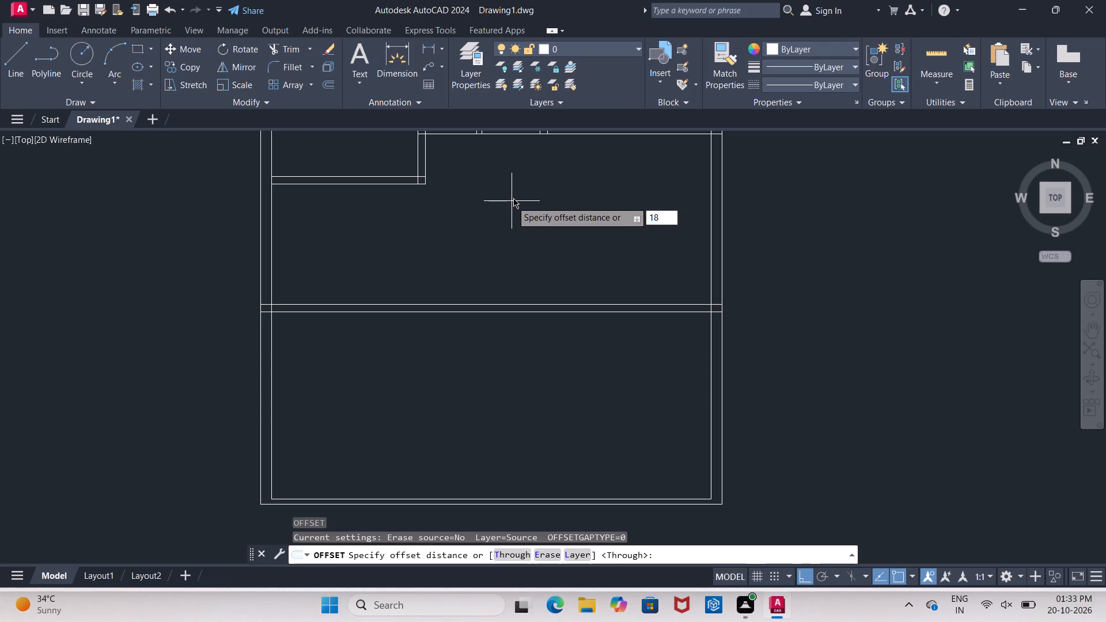
pyautogui.press("'")
pyautogui.write('2"')
pyautogui.press('Return')
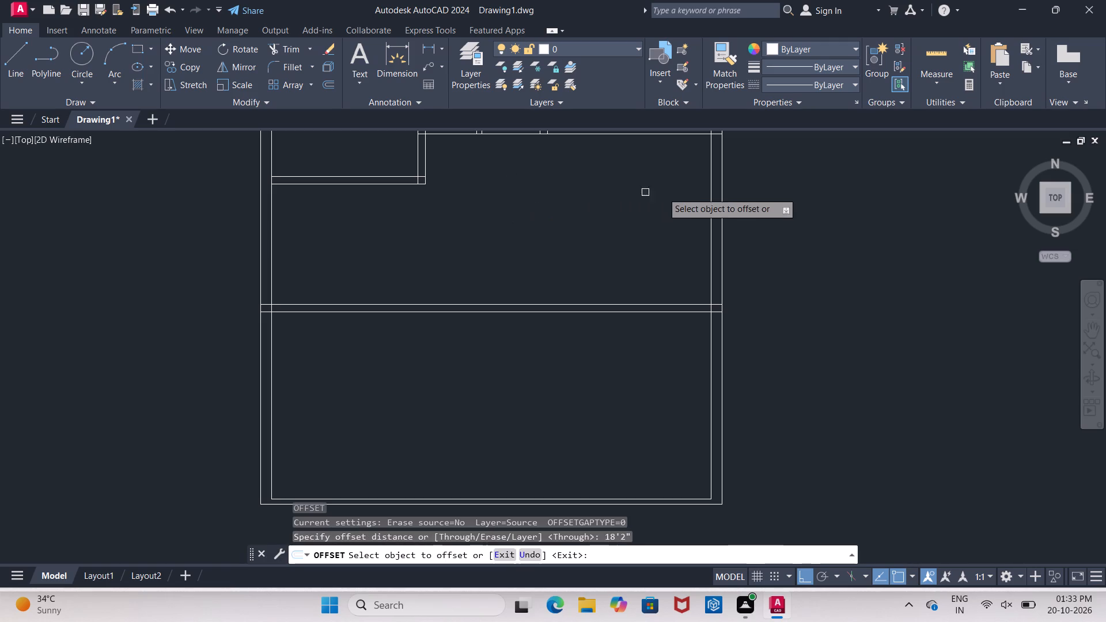
pyautogui.click(709, 207)
pyautogui.click(618, 212)
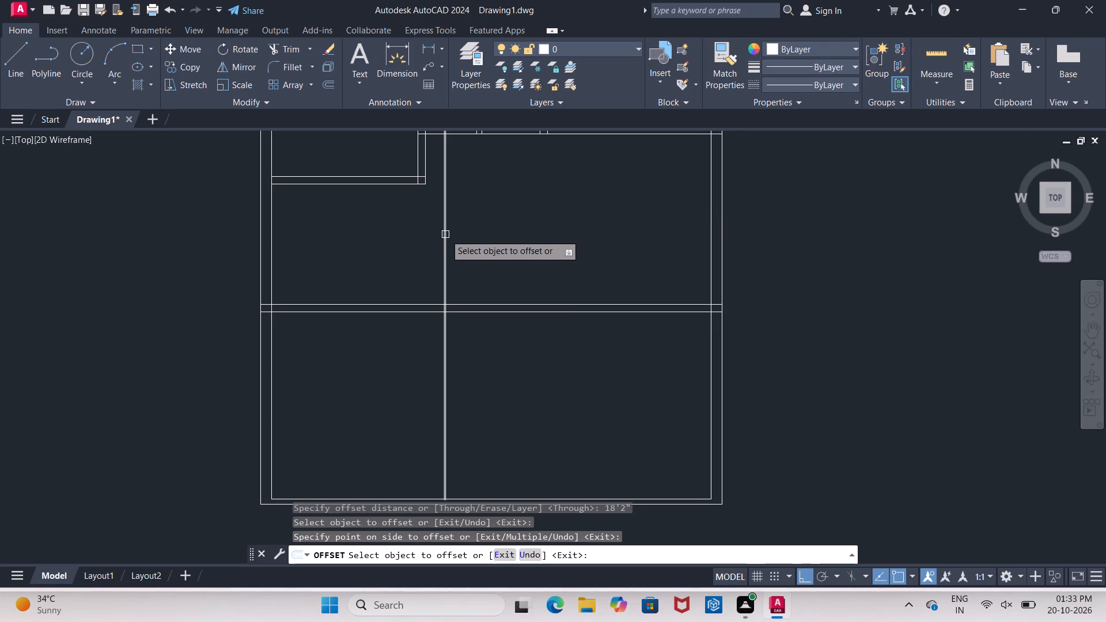
# Offset the new north-south wall's line 6" westward to give the wall its thickness.
pyautogui.click(445, 234)
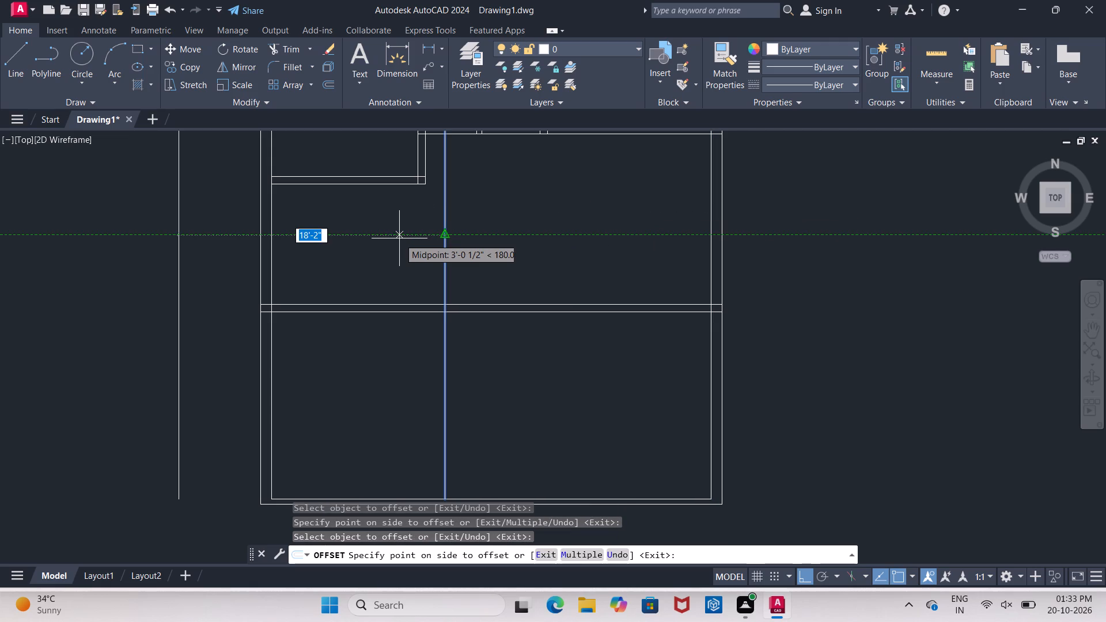
pyautogui.press('6')
pyautogui.hotkey('shift', '"')
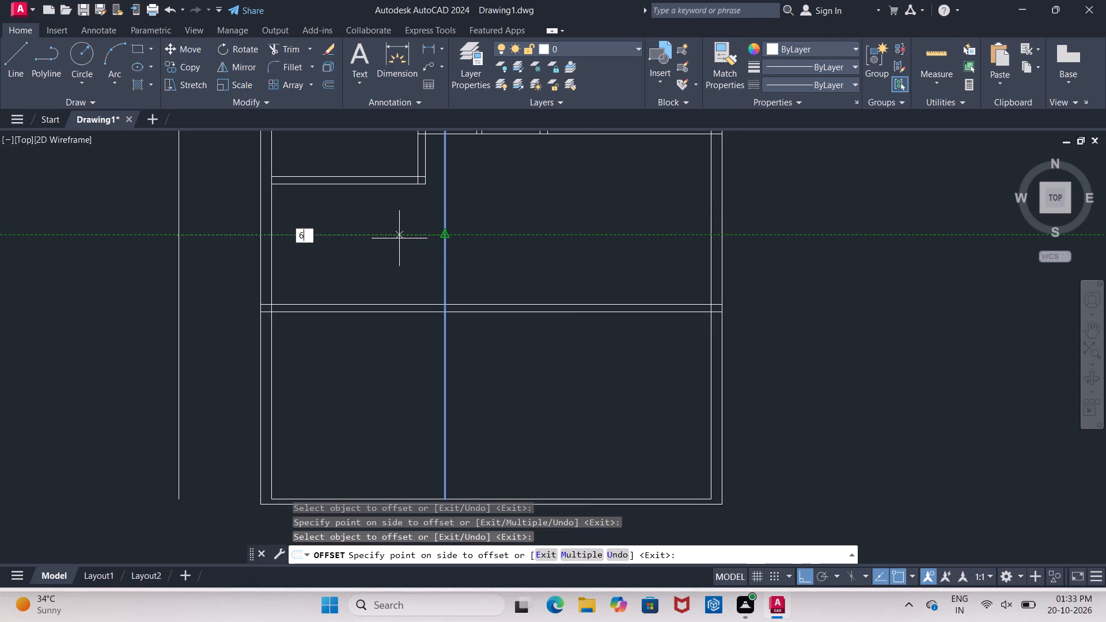
pyautogui.press('Return')
pyautogui.press('Escape')
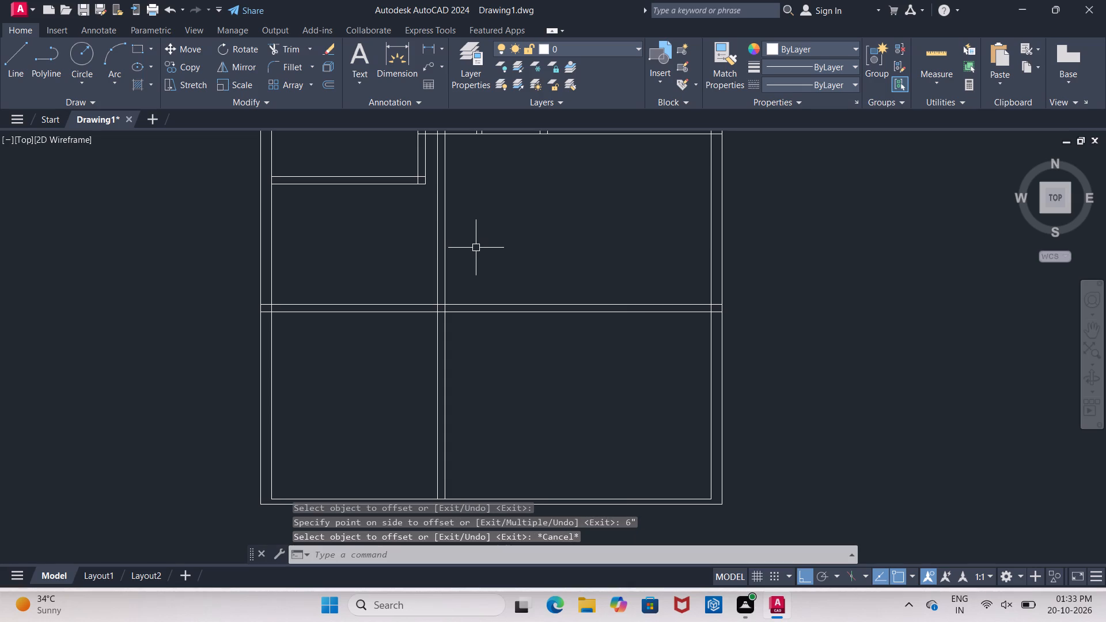
pyautogui.click(439, 262)
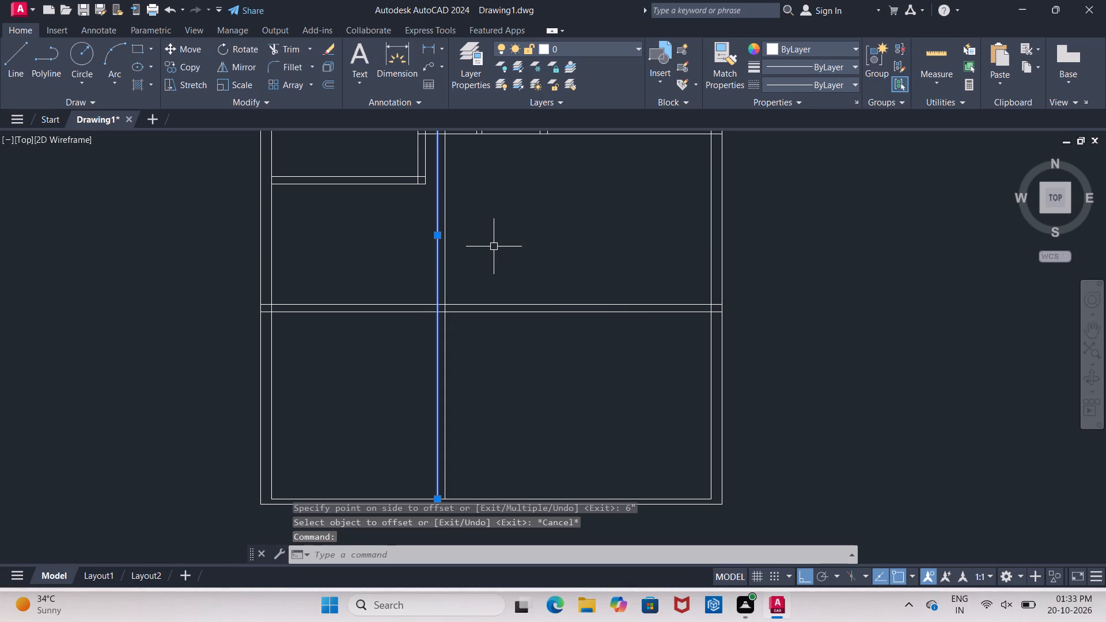
pyautogui.press('Escape')
# Extend both lines of the northwest room's south wall eastward to the east line of the new north-south wall.
pyautogui.scroll(-4, 439, 207)
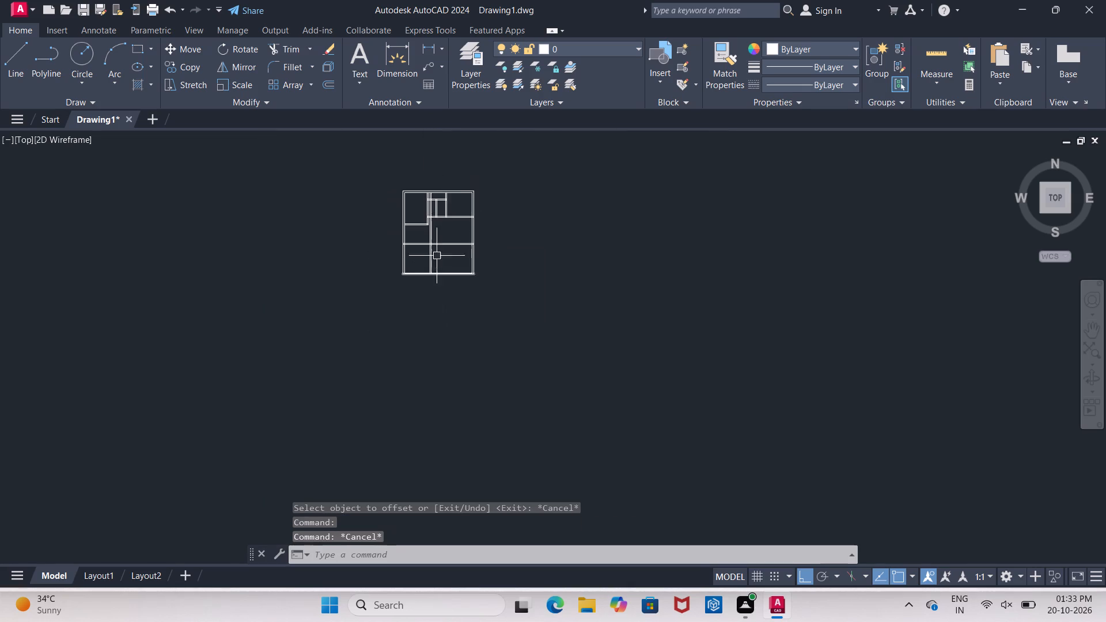
pyautogui.scroll(4, 421, 207)
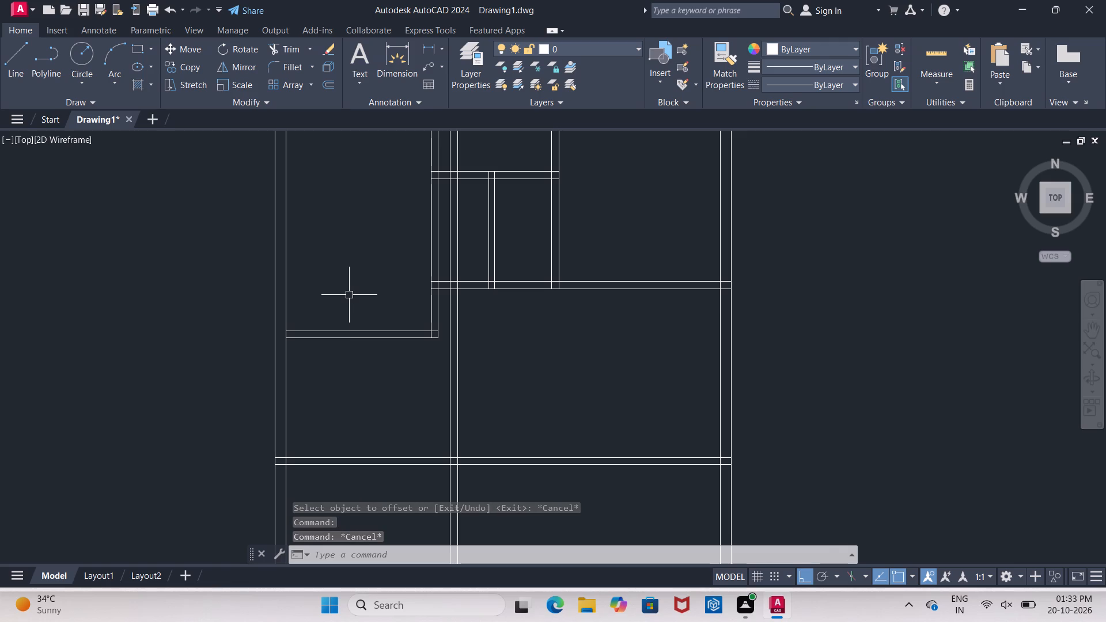
pyautogui.press('e')
pyautogui.press('x')
pyautogui.press('Return')
pyautogui.press('Return')
pyautogui.click(388, 341)
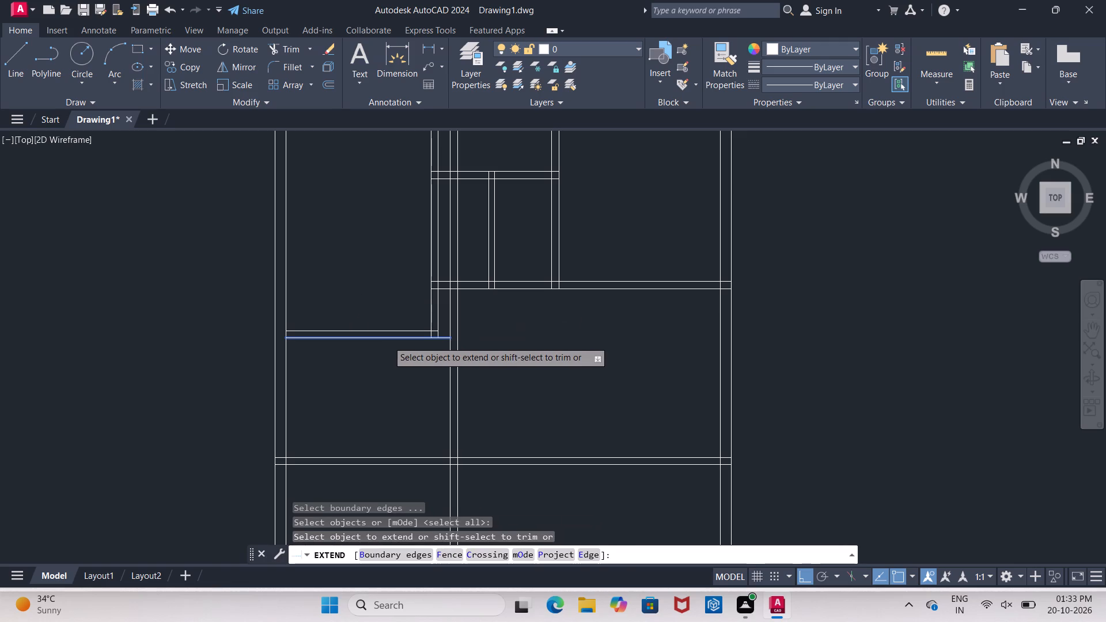
pyautogui.click(383, 327)
pyautogui.click(382, 352)
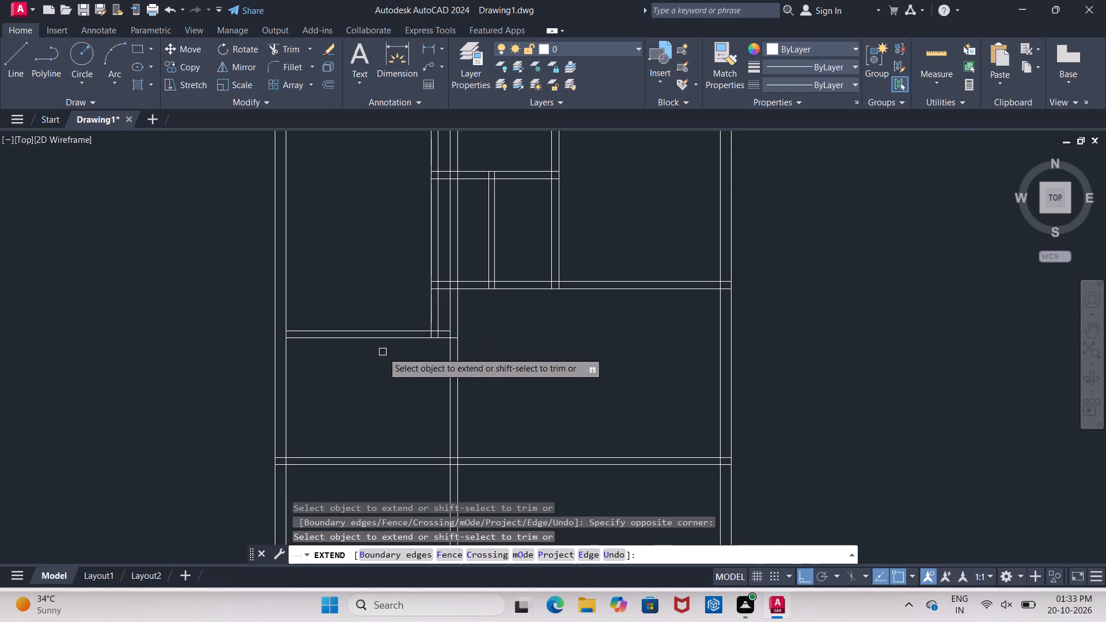
pyautogui.click(382, 332)
pyautogui.press('Escape')
pyautogui.press('Escape')
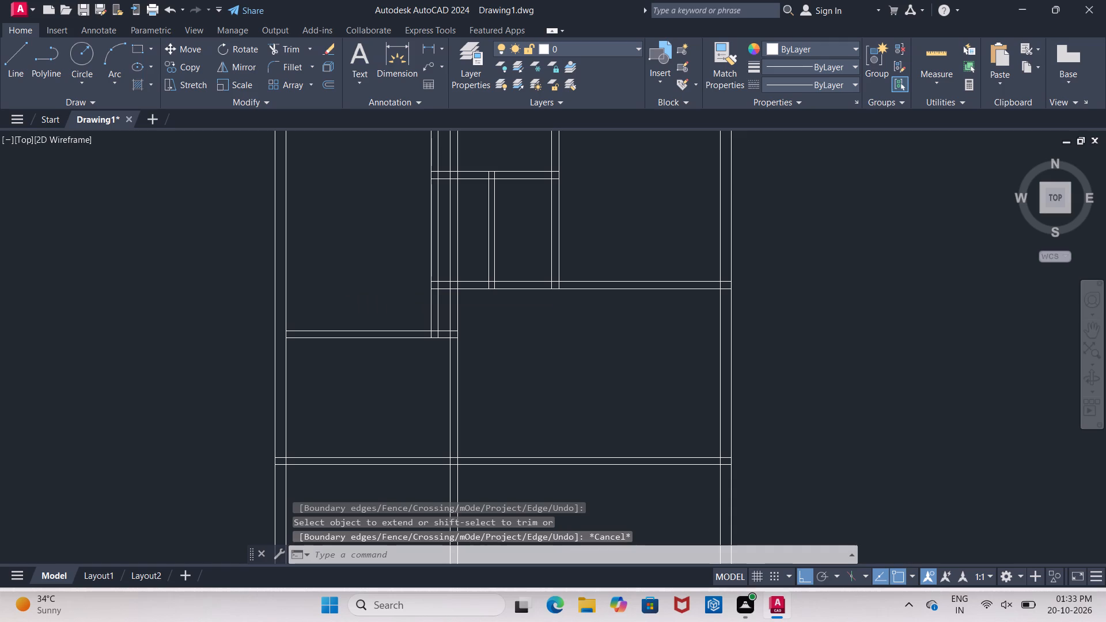
# Trim both lines of the new north-south wall between the small rooms' north and south walls.
pyautogui.write('TR')
pyautogui.press('Return')
pyautogui.press('Return')
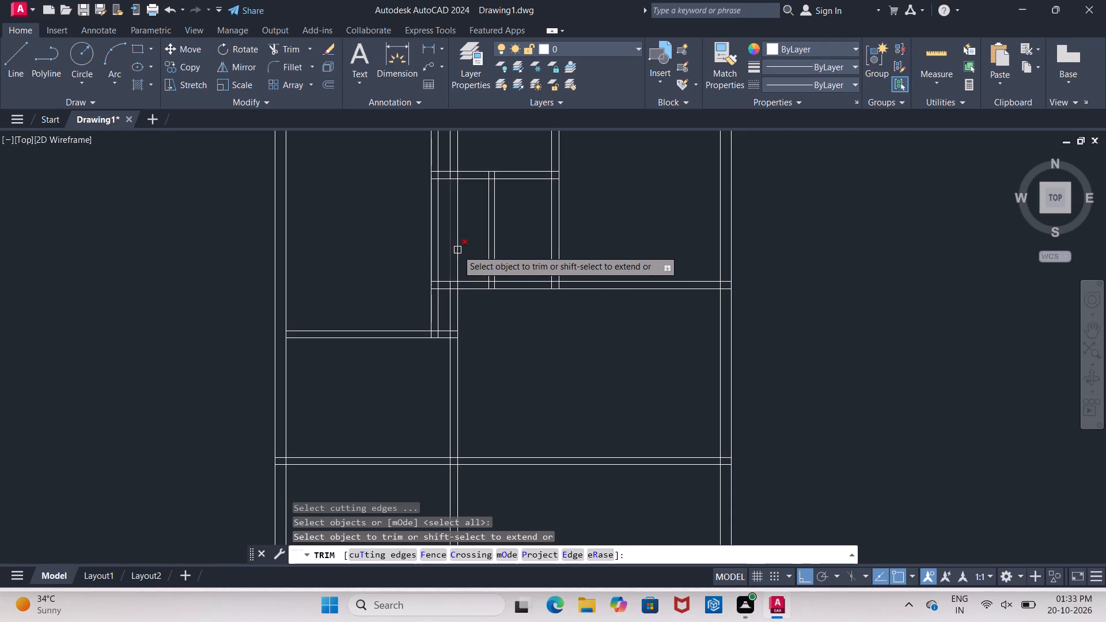
pyautogui.click(456, 245)
pyautogui.click(452, 245)
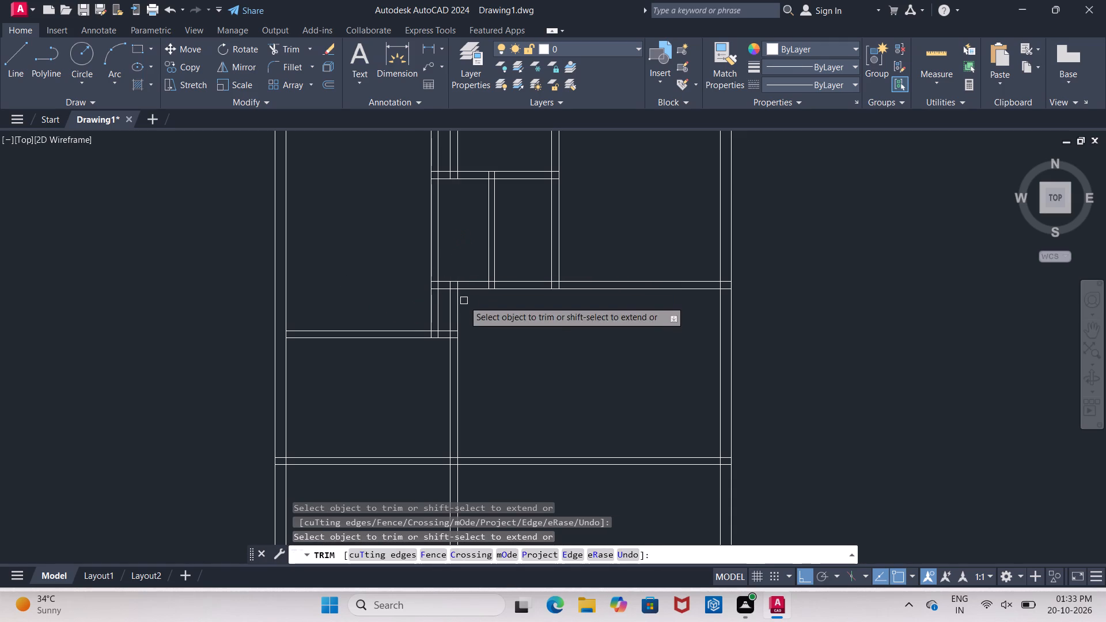
# Trim the northwest room's east wall lines between the small rooms' south wall and the northwest room's south wall.
pyautogui.scroll(3, 434, 296)
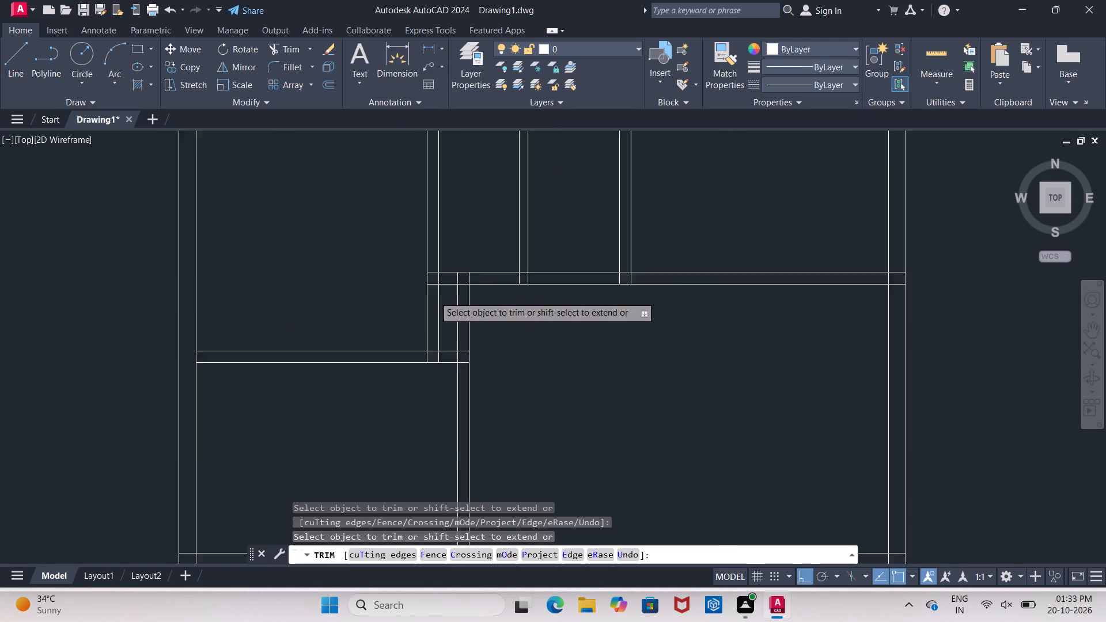
pyautogui.scroll(1, 434, 296)
pyautogui.click(463, 230)
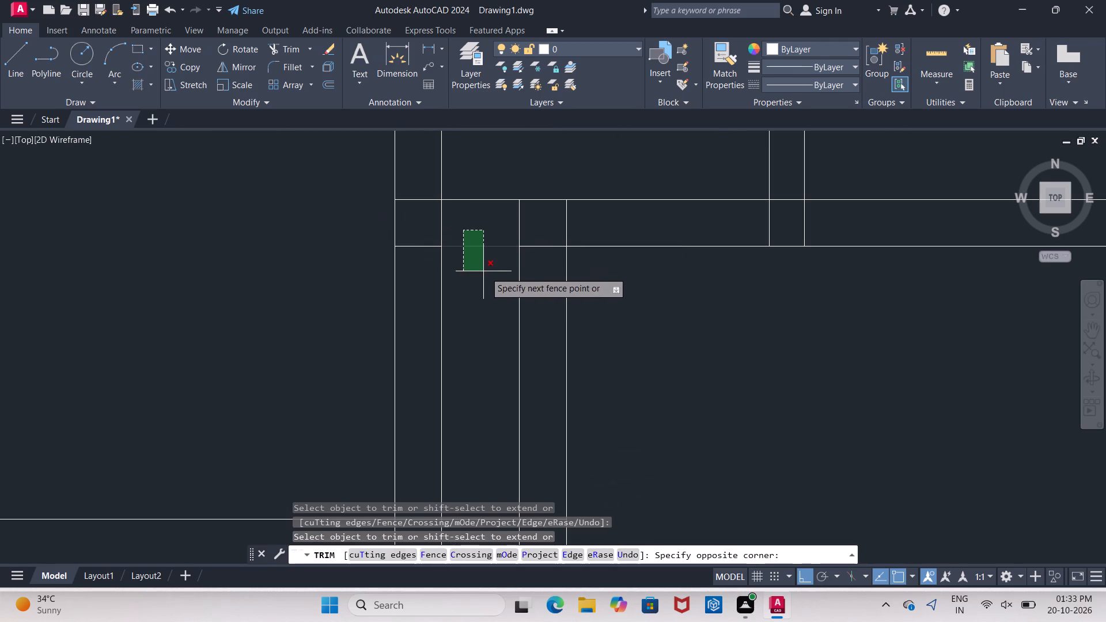
pyautogui.press('Escape')
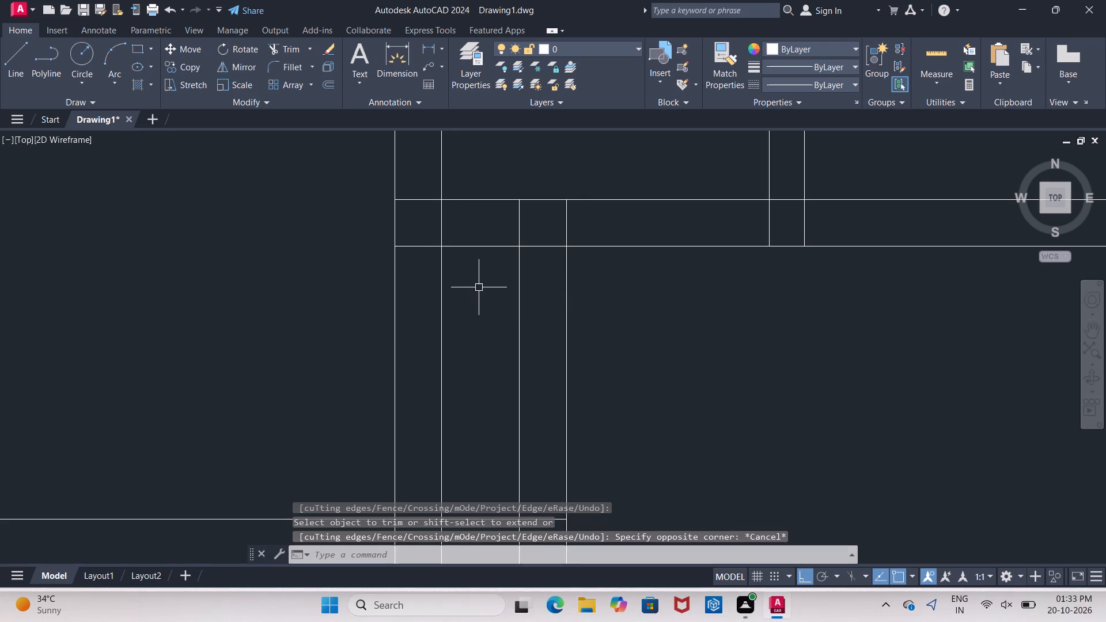
pyautogui.press('Return')
pyautogui.press('Return')
pyautogui.click(468, 291)
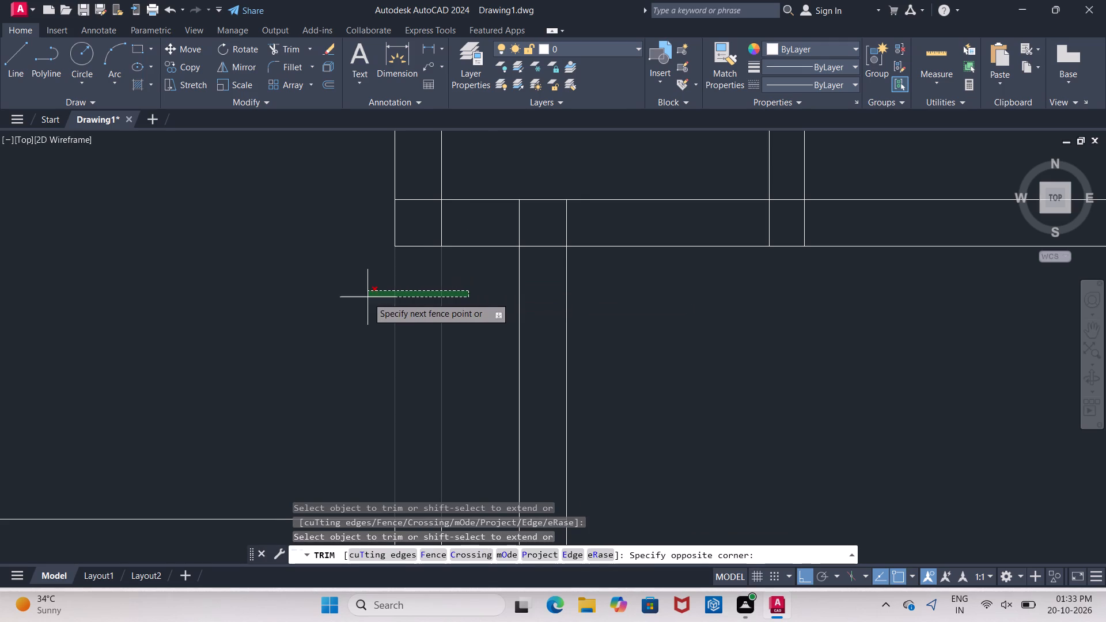
pyautogui.click(368, 297)
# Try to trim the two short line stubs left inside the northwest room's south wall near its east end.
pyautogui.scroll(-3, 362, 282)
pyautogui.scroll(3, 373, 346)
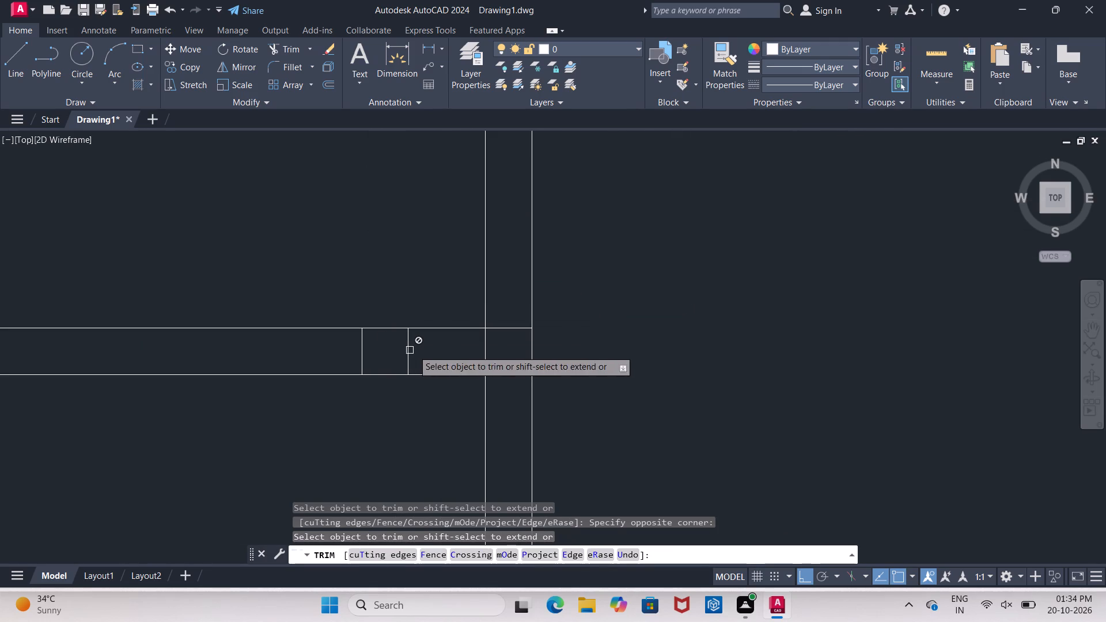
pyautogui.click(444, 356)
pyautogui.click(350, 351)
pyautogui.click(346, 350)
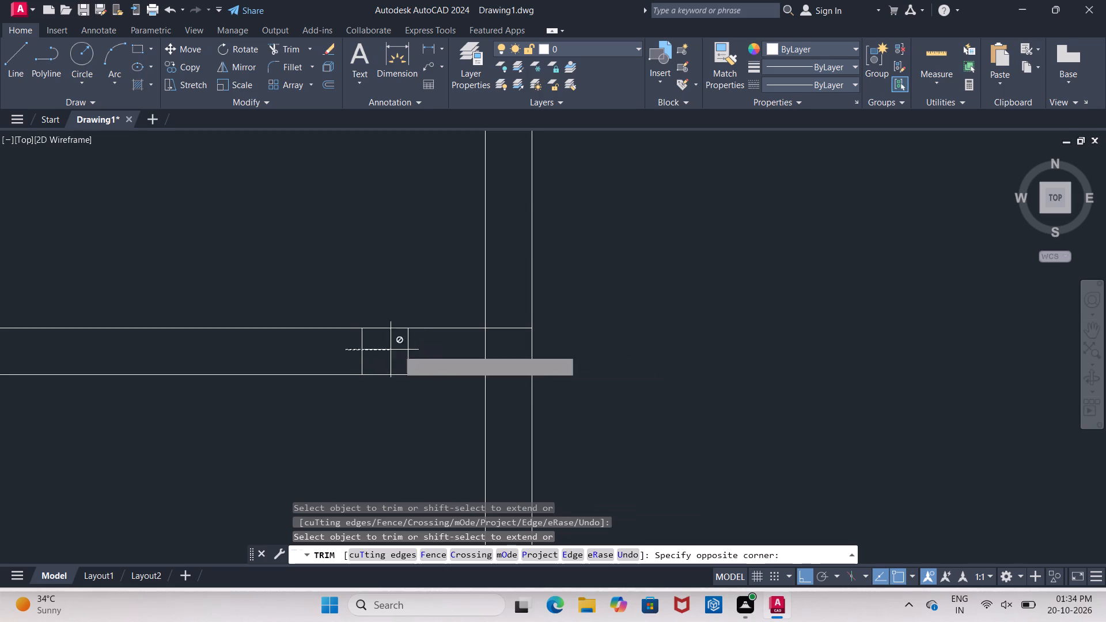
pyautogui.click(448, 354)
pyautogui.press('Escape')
# Erase the two short line stubs inside the northwest room's south wall near its east end.
pyautogui.click(421, 348)
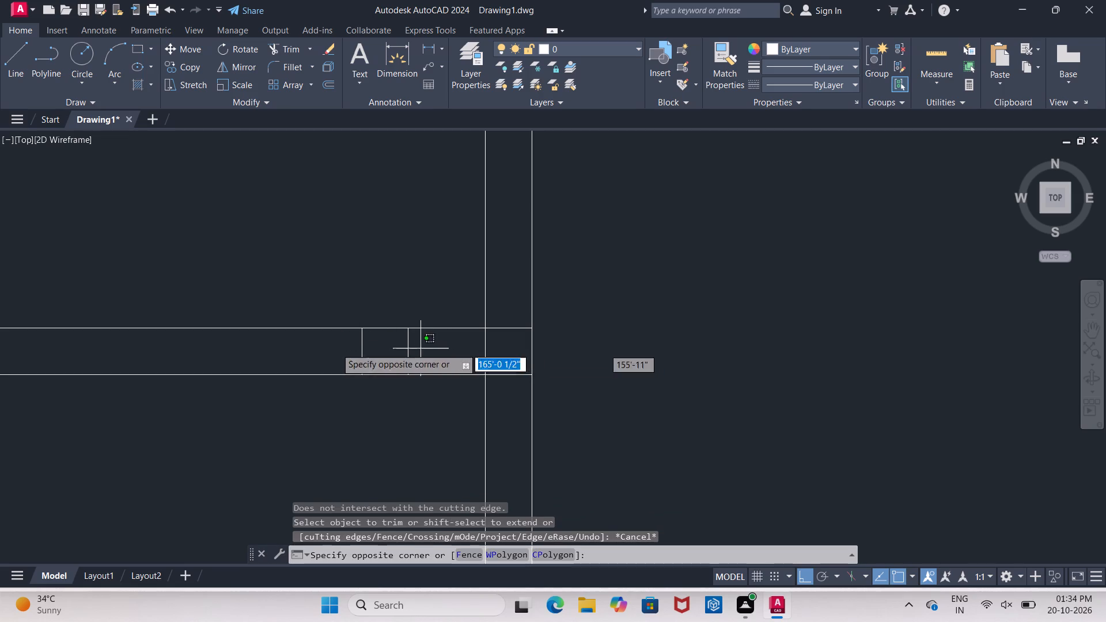
pyautogui.click(302, 348)
pyautogui.press('Delete')
pyautogui.press('Delete')
# Erase the two leftover lines of the new north-south wall north of the small rooms.
pyautogui.scroll(-5, 392, 307)
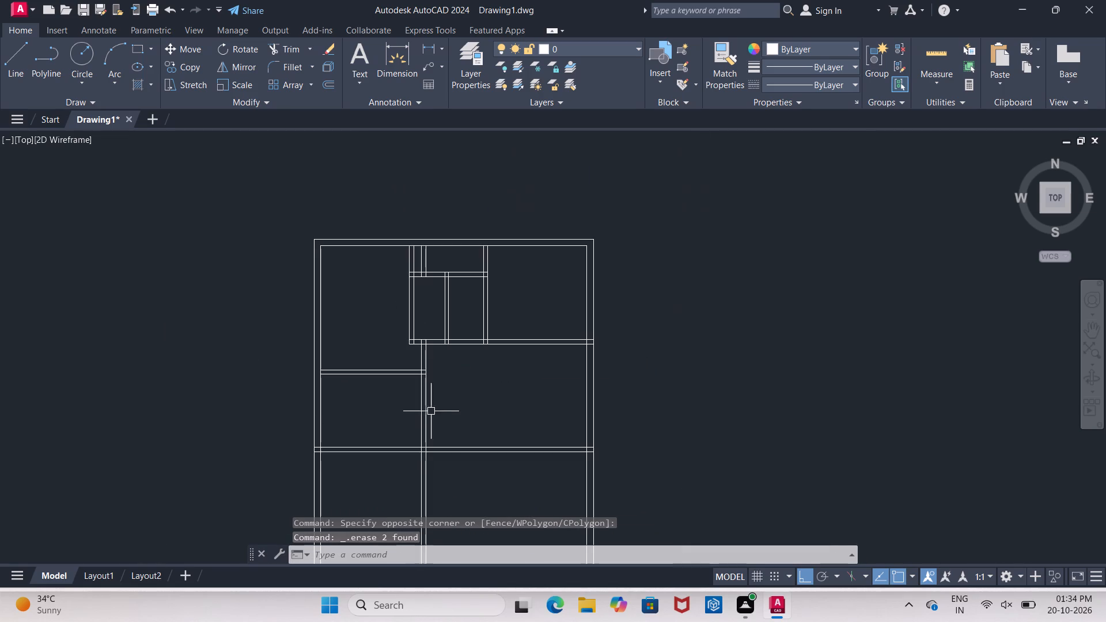
pyautogui.scroll(1, 415, 355)
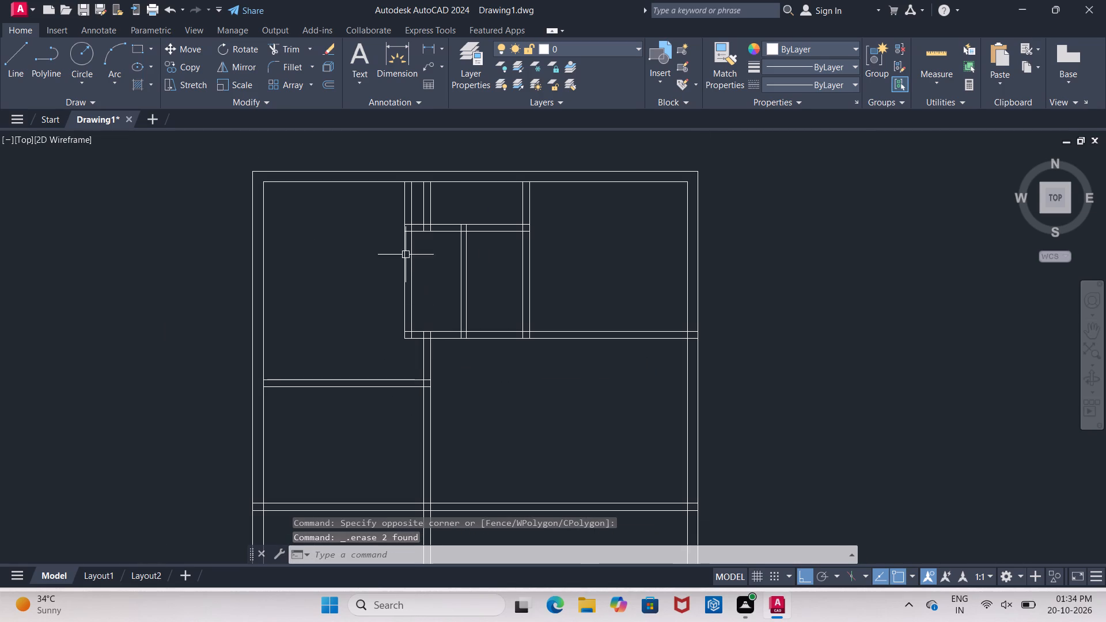
pyautogui.scroll(2, 442, 168)
pyautogui.click(432, 262)
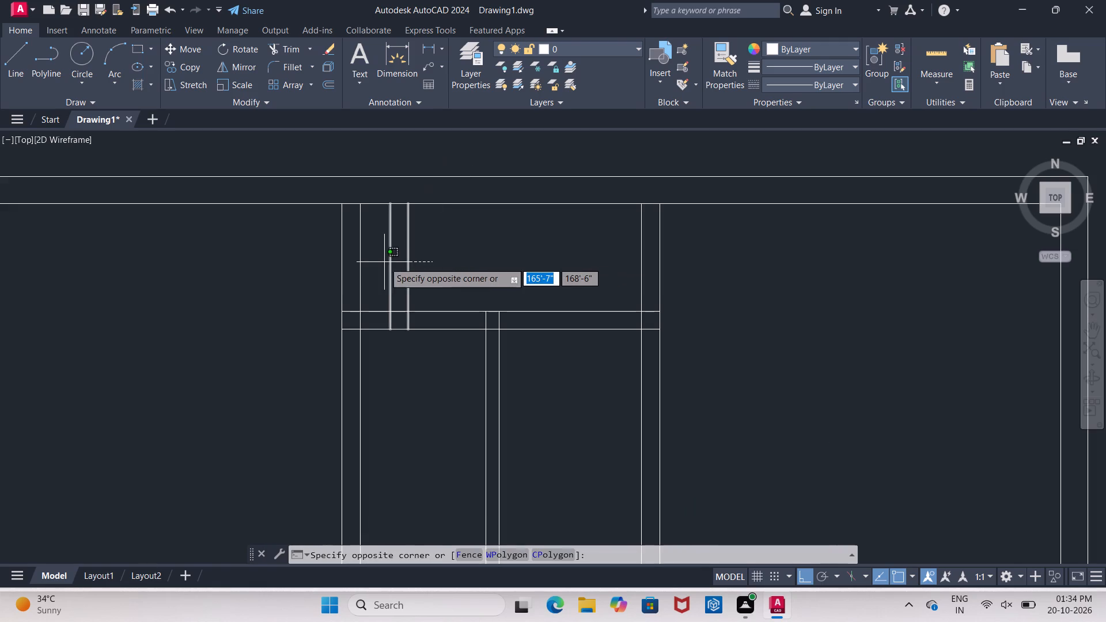
pyautogui.click(383, 262)
pyautogui.press('Delete')
# Trim the inner line of the small rooms' west wall where it crosses the thickness of their south wall.
pyautogui.scroll(-4, 430, 252)
pyautogui.scroll(3, 441, 298)
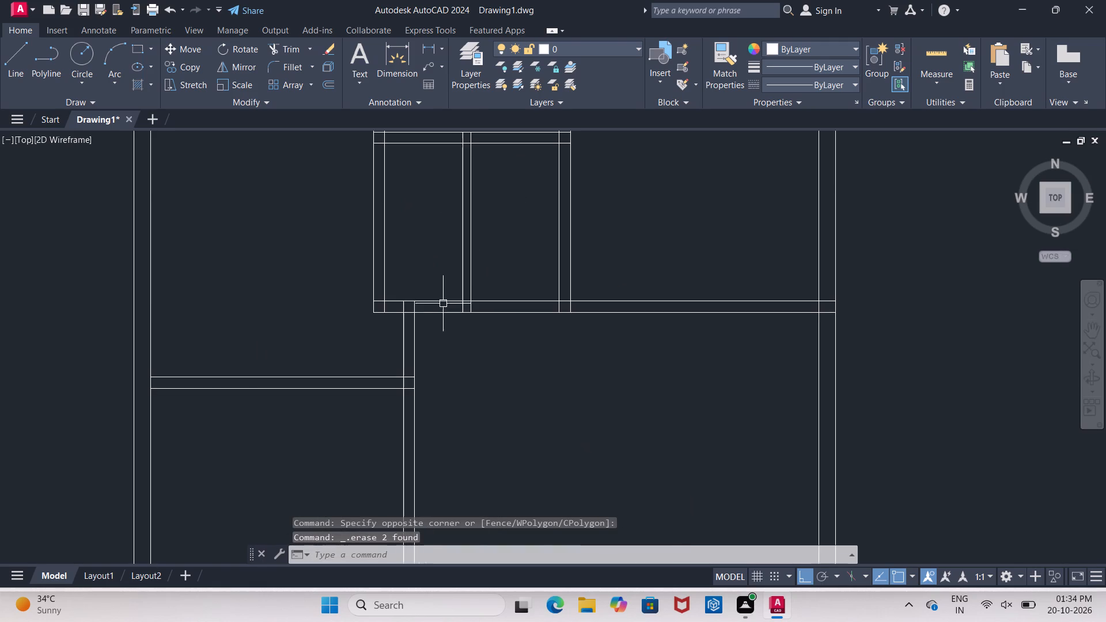
pyautogui.write('TR')
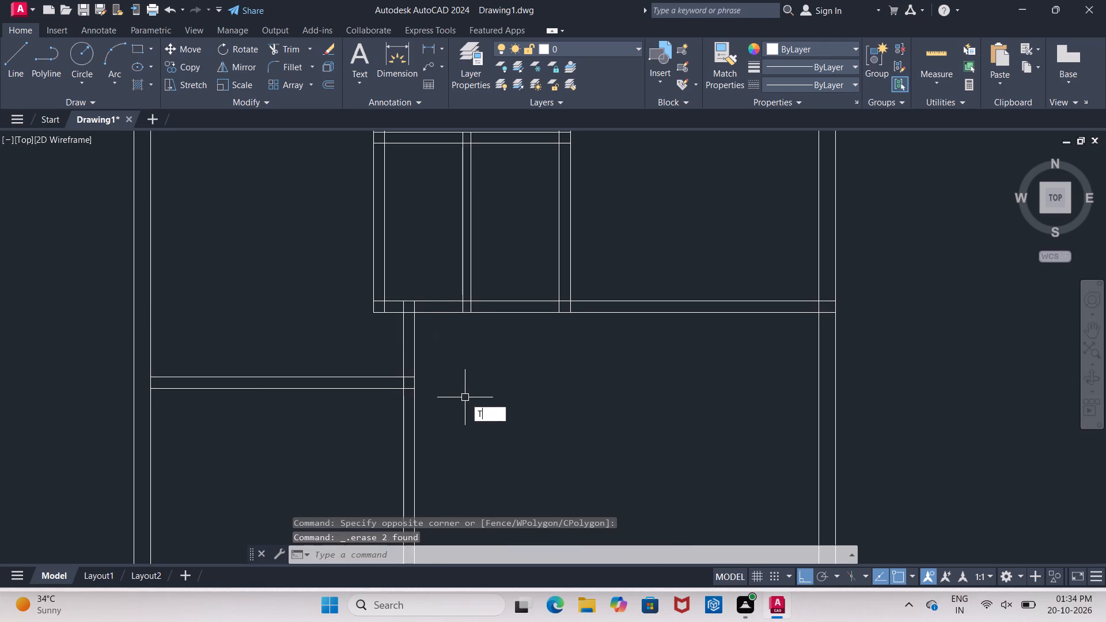
pyautogui.press('Return')
pyautogui.press('Return')
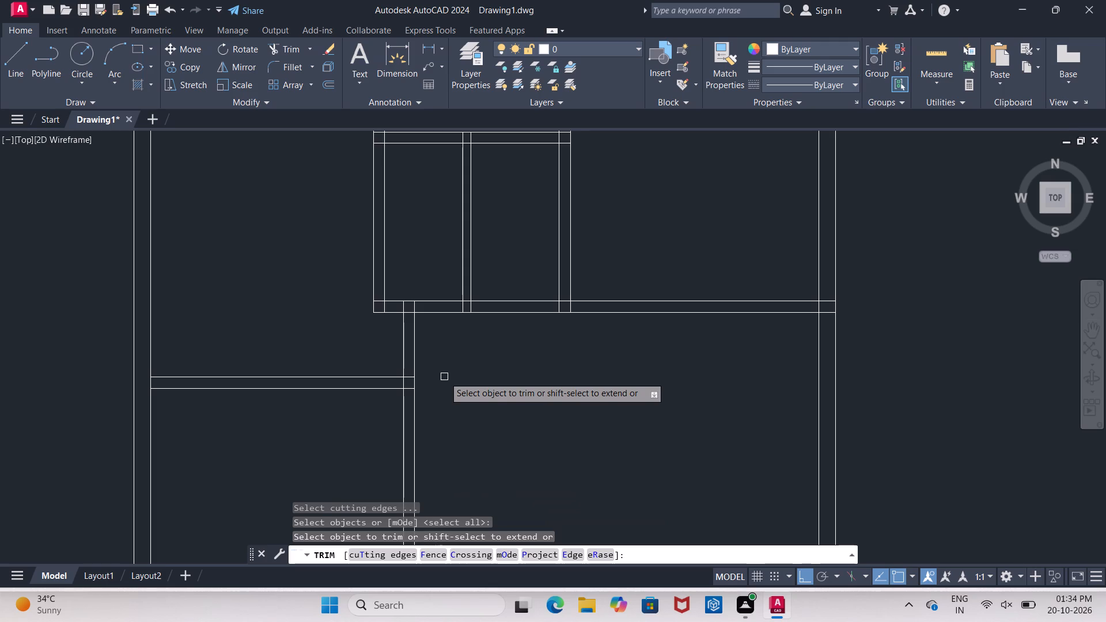
pyautogui.scroll(2, 387, 312)
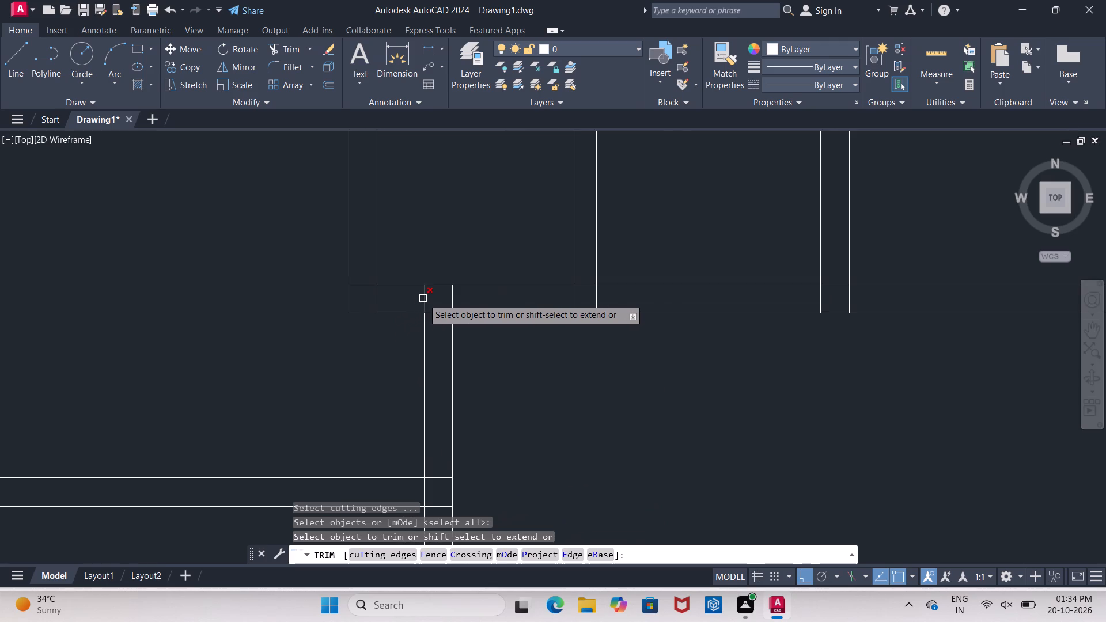
pyautogui.click(378, 300)
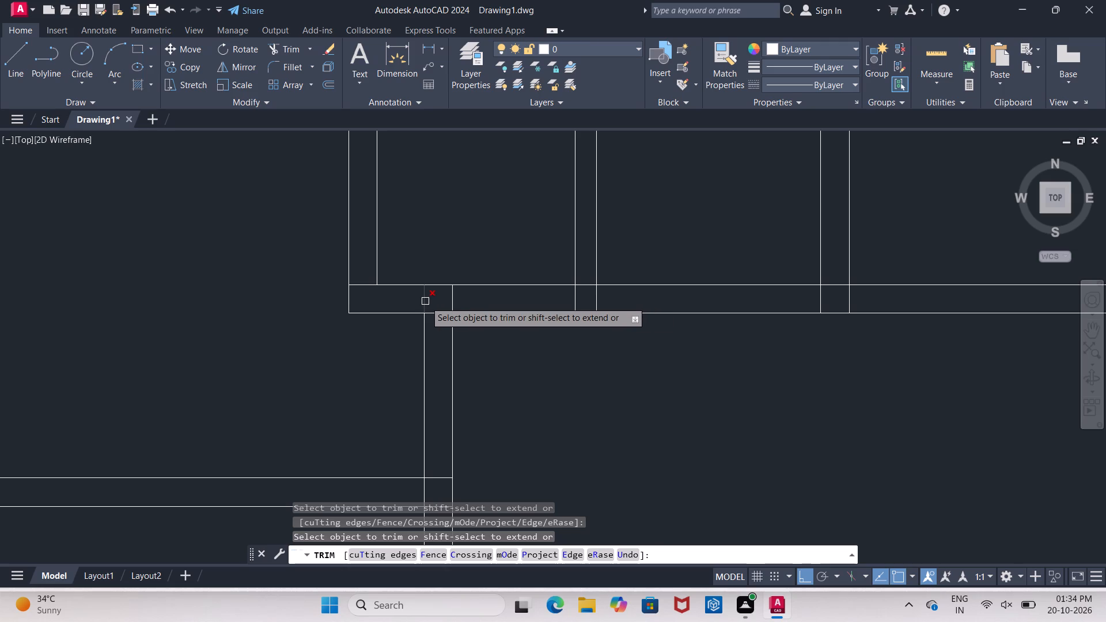
pyautogui.press('Escape')
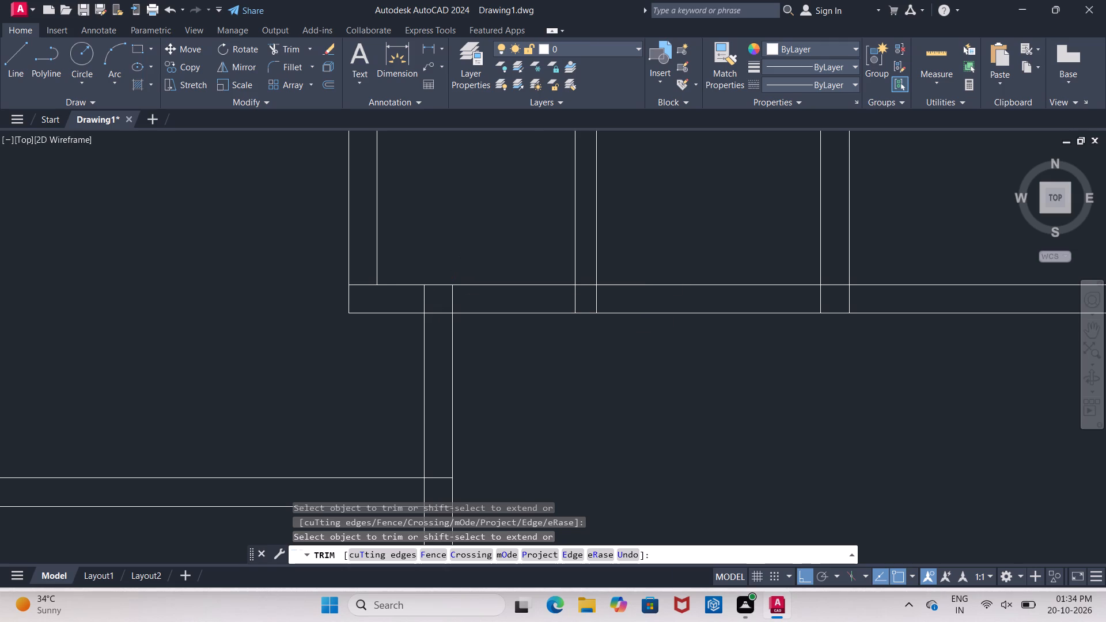
# Offset the south line of the southernmost full-width east-west partition 10' to the south.
pyautogui.scroll(-5, 464, 257)
pyautogui.scroll(-1, 446, 320)
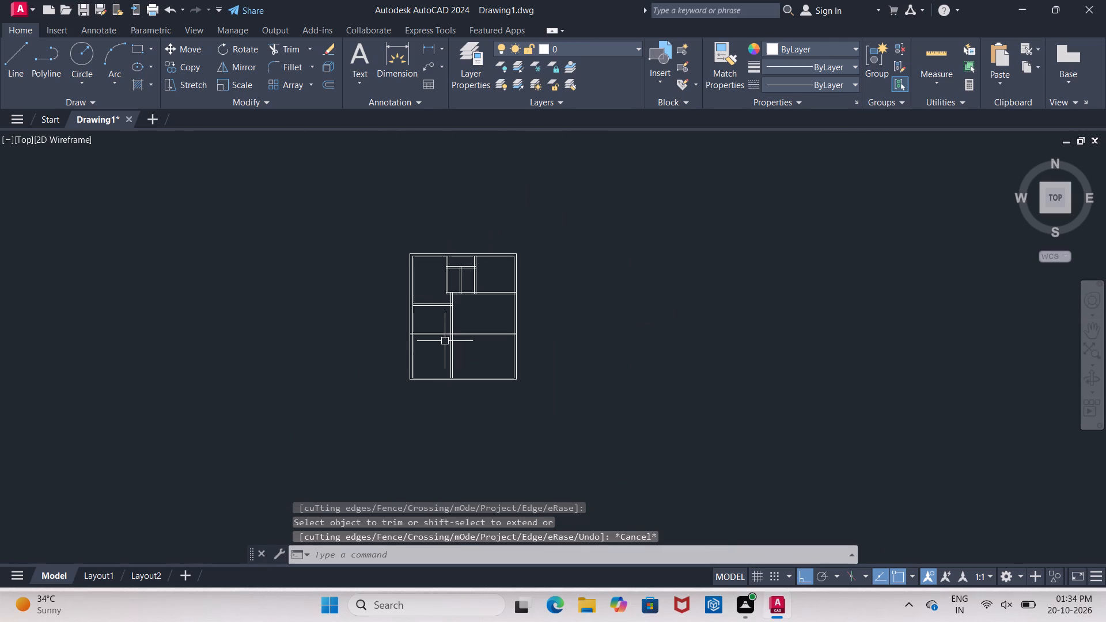
pyautogui.scroll(3, 435, 378)
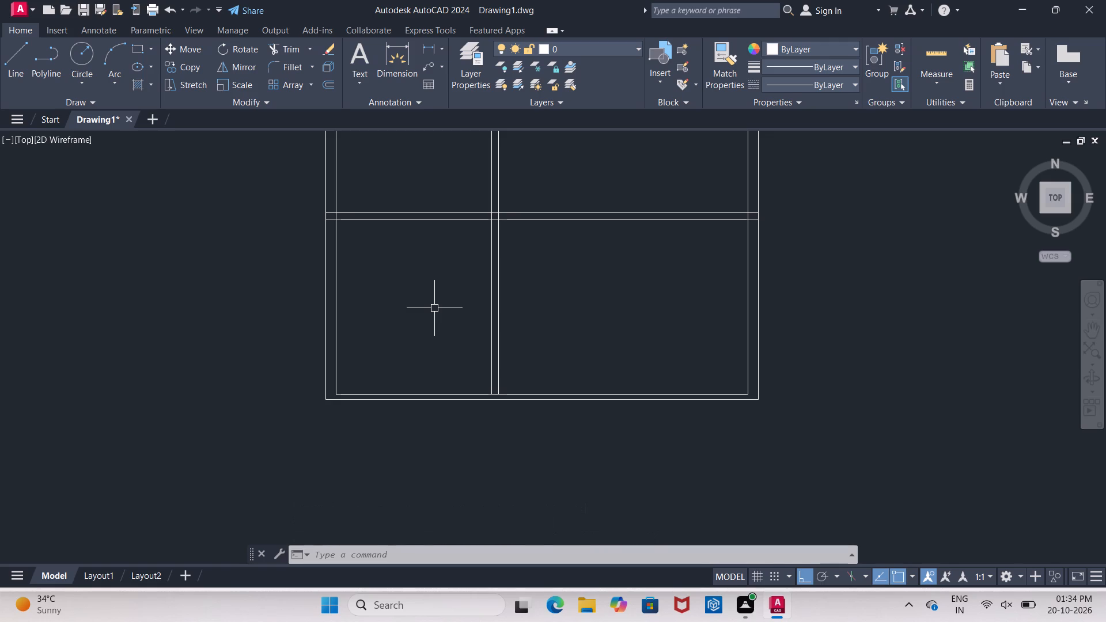
pyautogui.press('Escape')
pyautogui.press('Escape')
pyautogui.press('o')
pyautogui.press('Return')
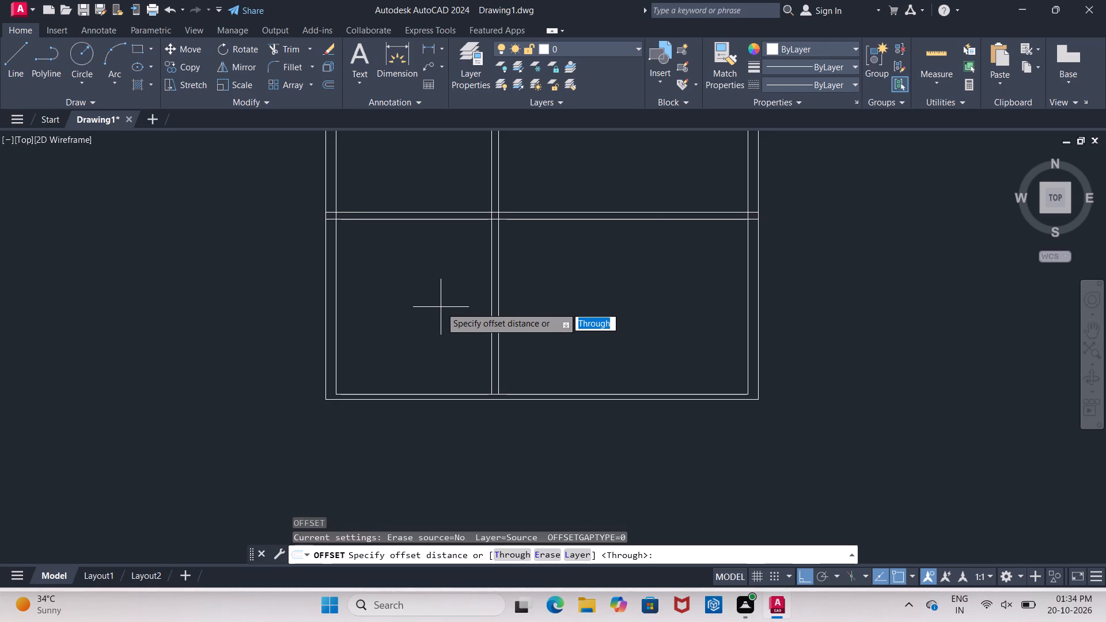
pyautogui.press('1')
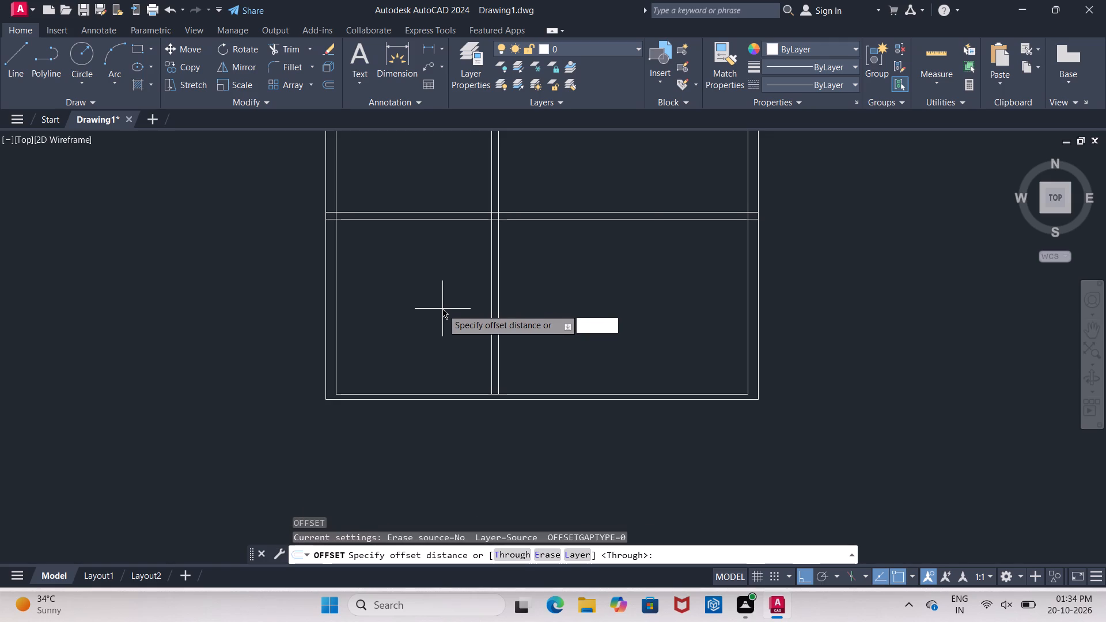
pyautogui.press('0')
pyautogui.press("'")
pyautogui.press('Return')
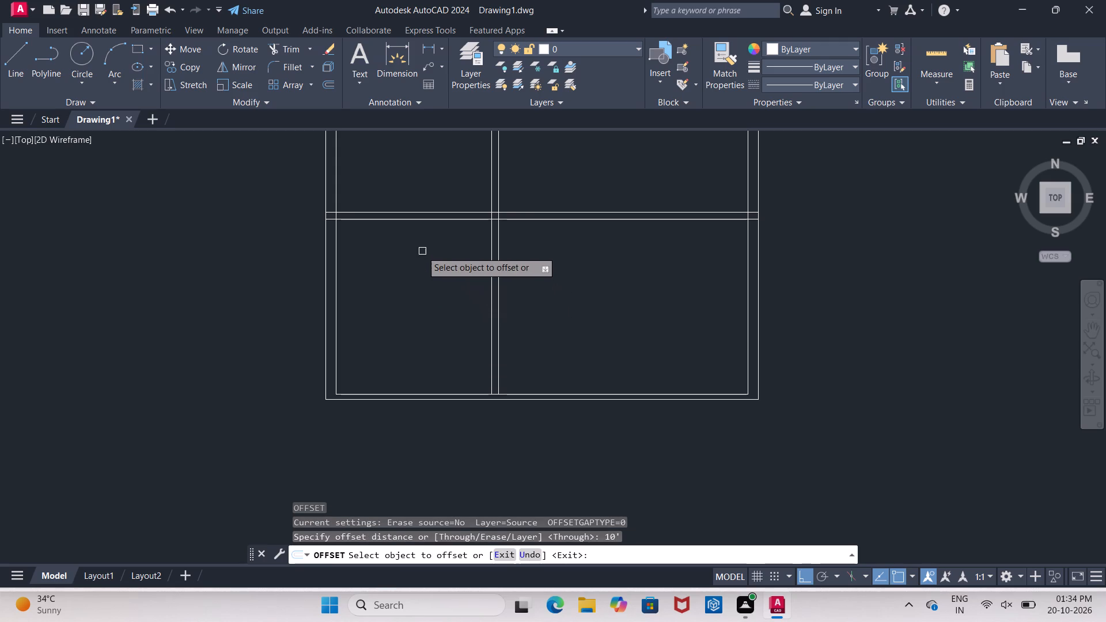
pyautogui.click(417, 220)
pyautogui.click(411, 263)
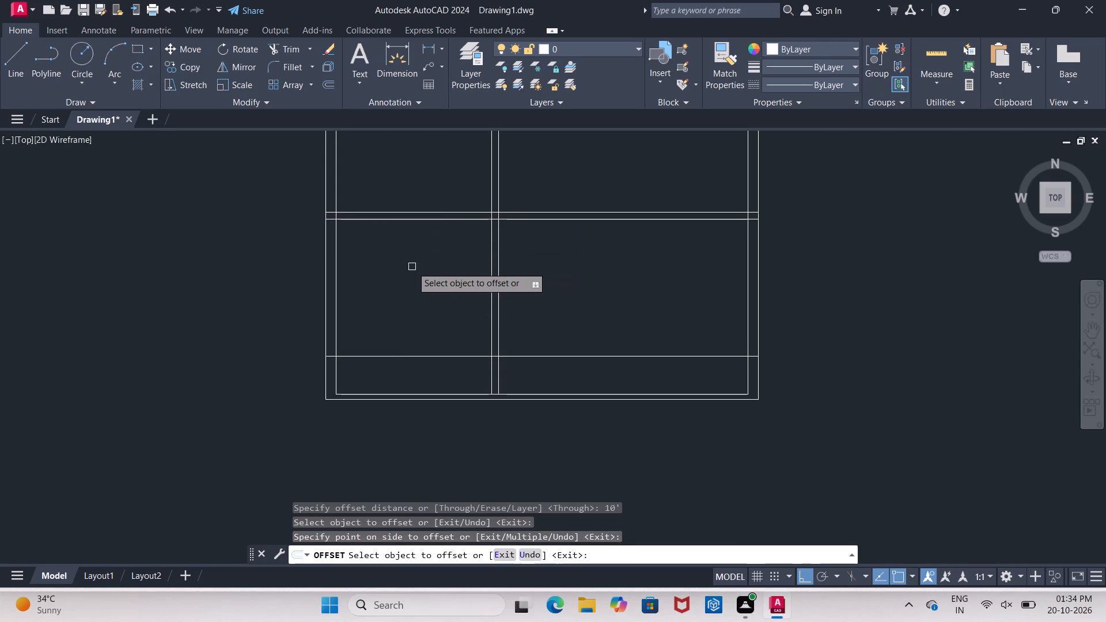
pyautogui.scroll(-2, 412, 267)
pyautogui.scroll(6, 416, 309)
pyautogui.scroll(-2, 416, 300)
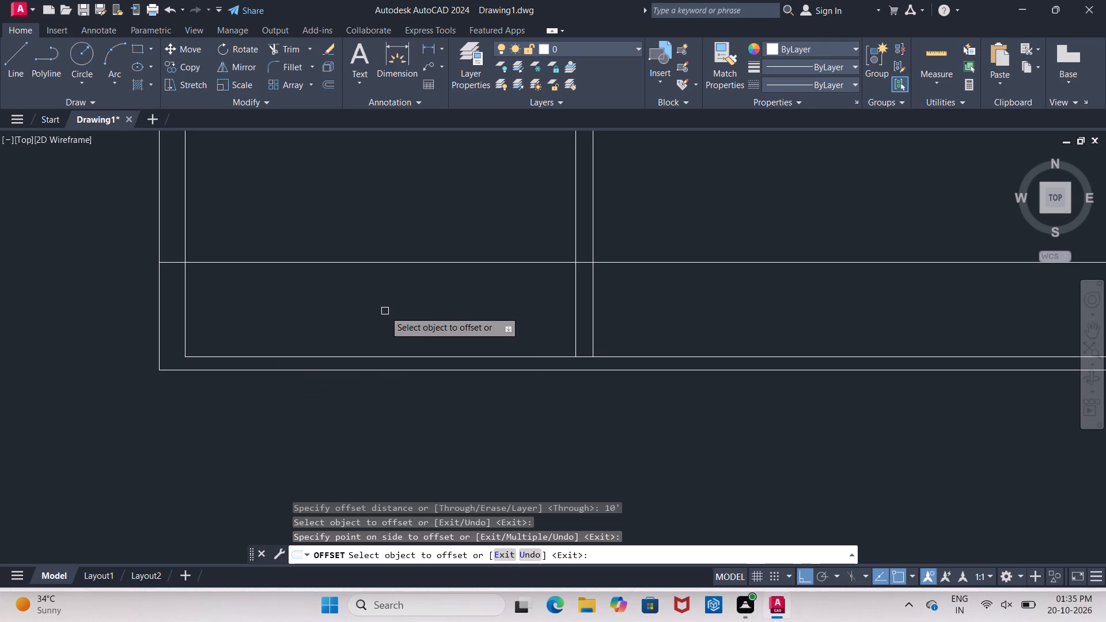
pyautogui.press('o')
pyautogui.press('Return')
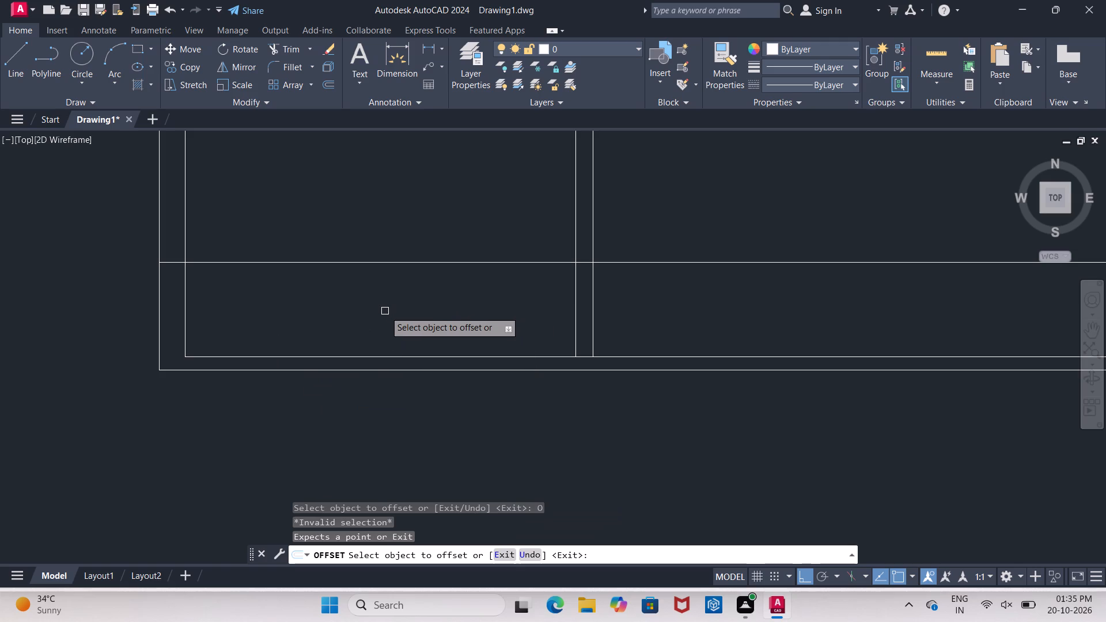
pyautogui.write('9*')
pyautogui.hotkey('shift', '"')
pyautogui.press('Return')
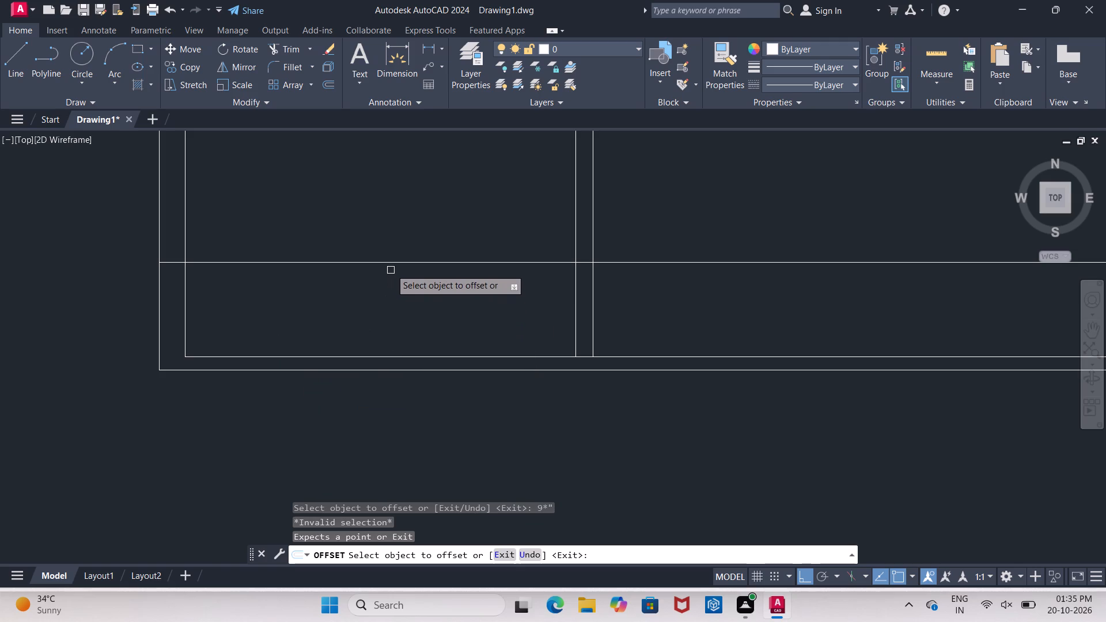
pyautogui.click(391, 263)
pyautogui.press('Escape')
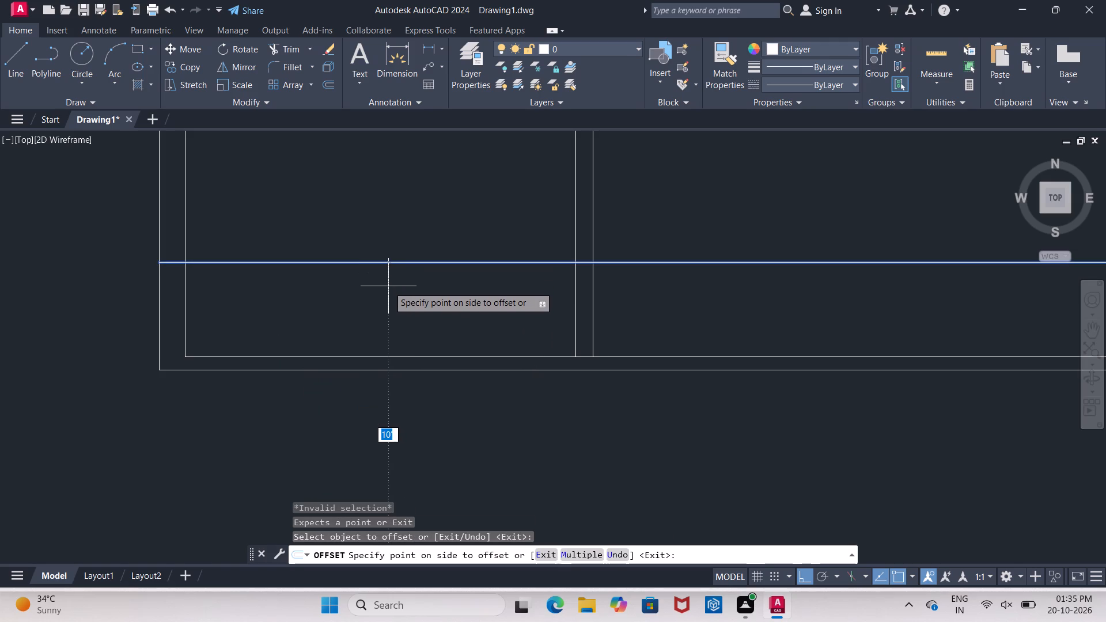
# Offset the new east-west line near the plan's south end 9" to the south to form a wall.
pyautogui.press('o')
pyautogui.press('Return')
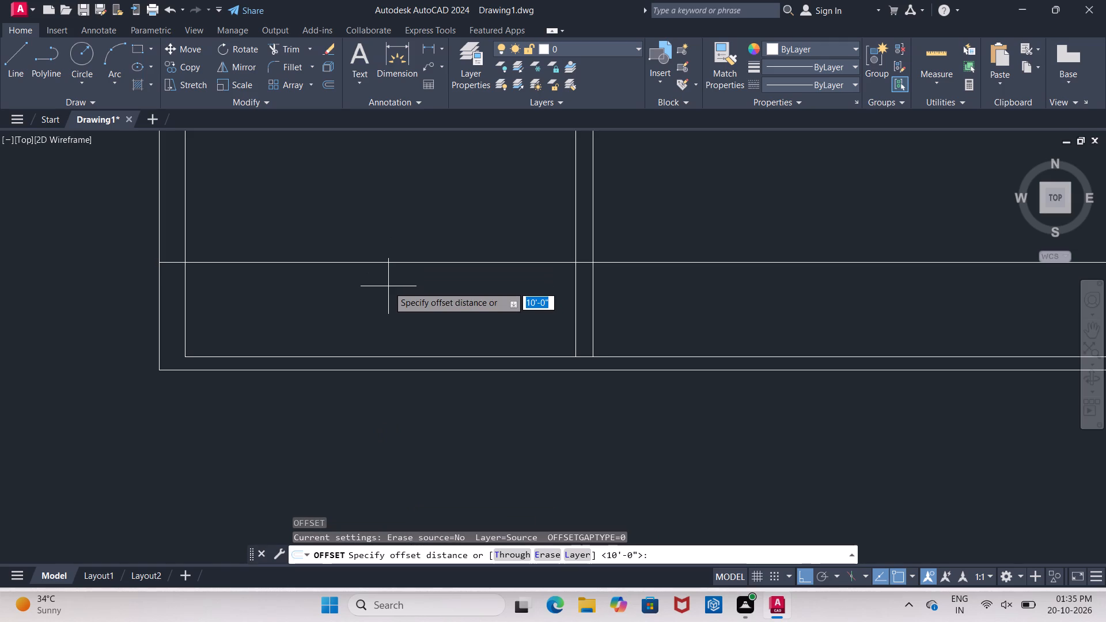
pyautogui.press('9')
pyautogui.hotkey('shift', '"')
pyautogui.press('Return')
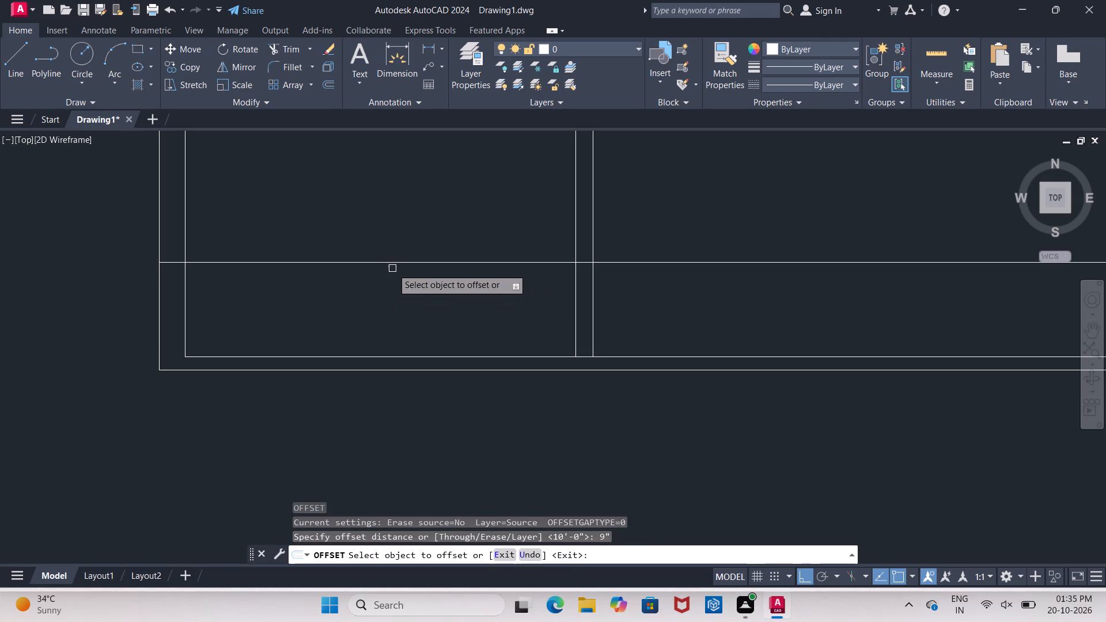
pyautogui.click(392, 267)
pyautogui.click(392, 262)
pyautogui.click(389, 284)
pyautogui.scroll(-2, 389, 279)
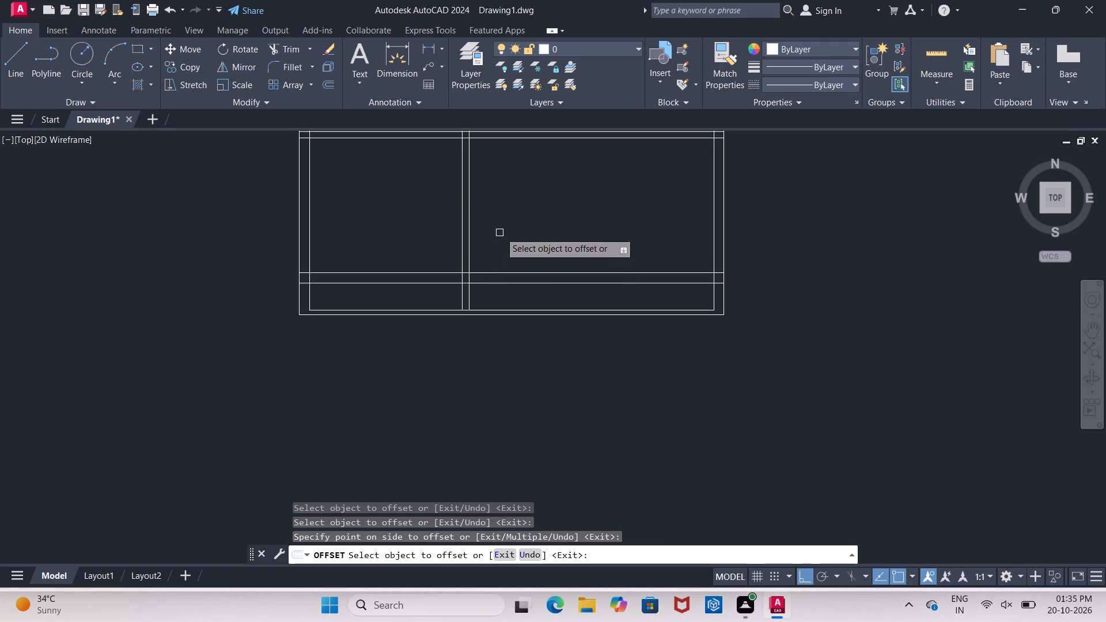
pyautogui.scroll(-3, 497, 232)
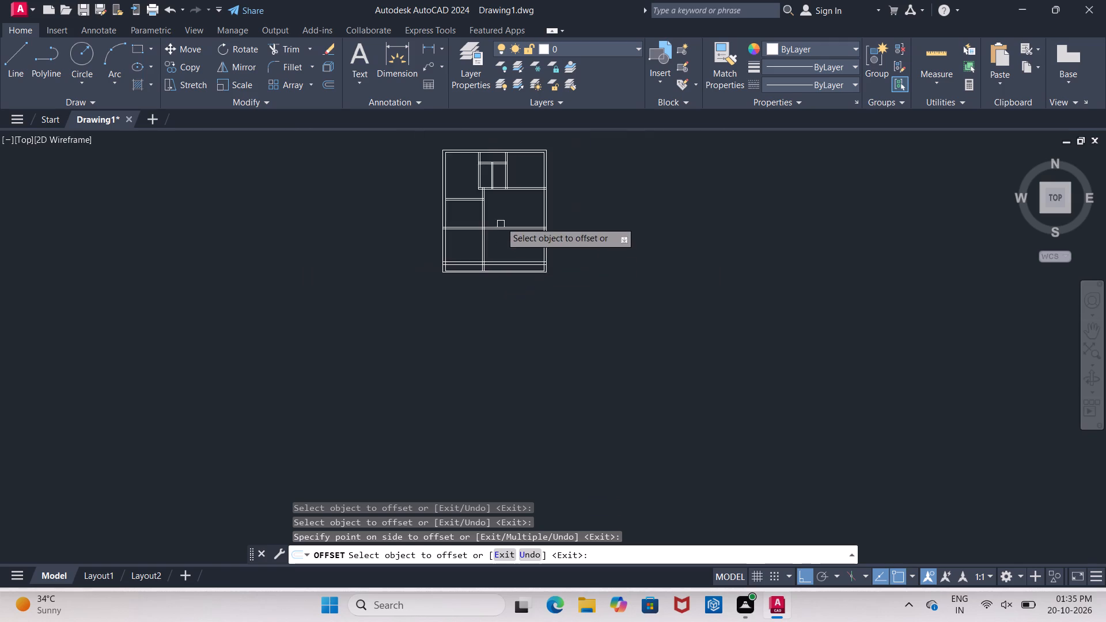
pyautogui.scroll(3, 501, 219)
pyautogui.scroll(1, 516, 340)
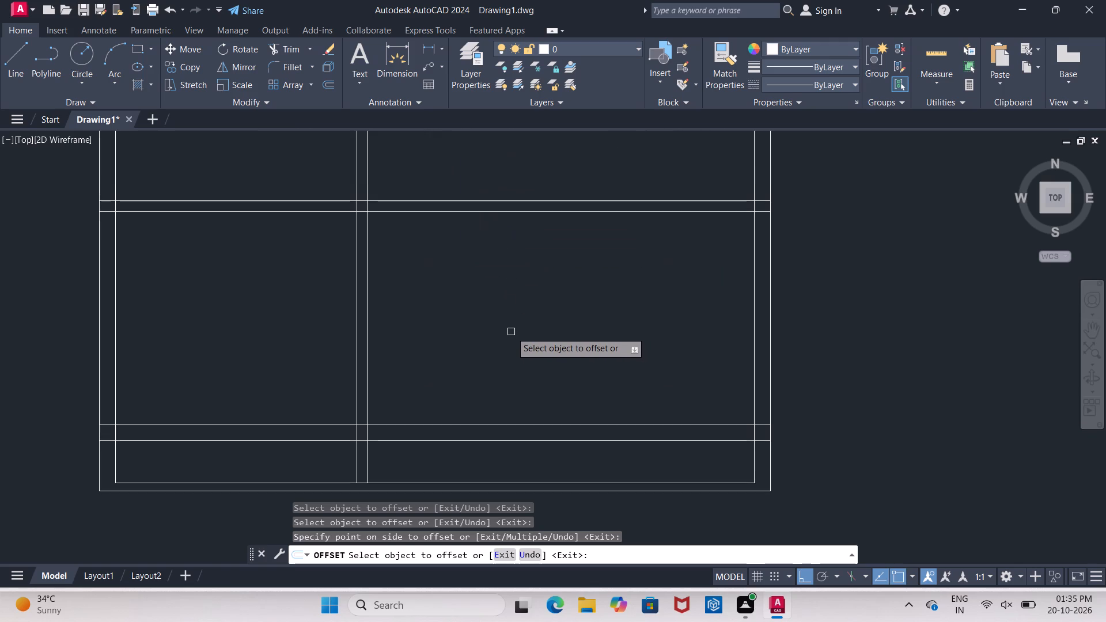
pyautogui.press('Escape')
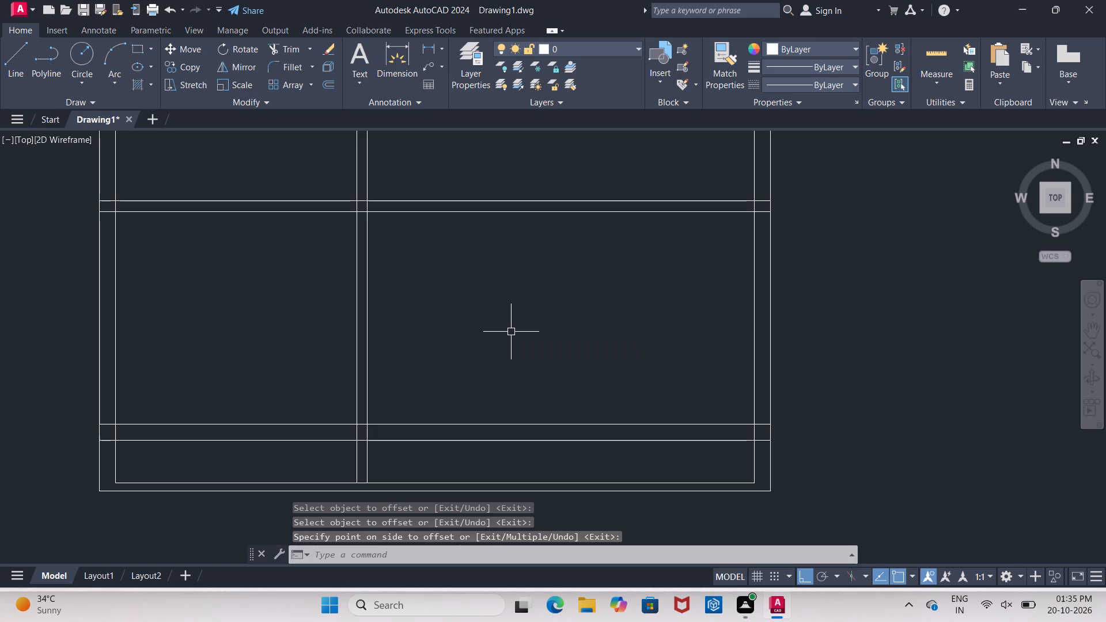
# Offset the east line of the long north-south partition 7' to the east.
pyautogui.press('o')
pyautogui.press('Return')
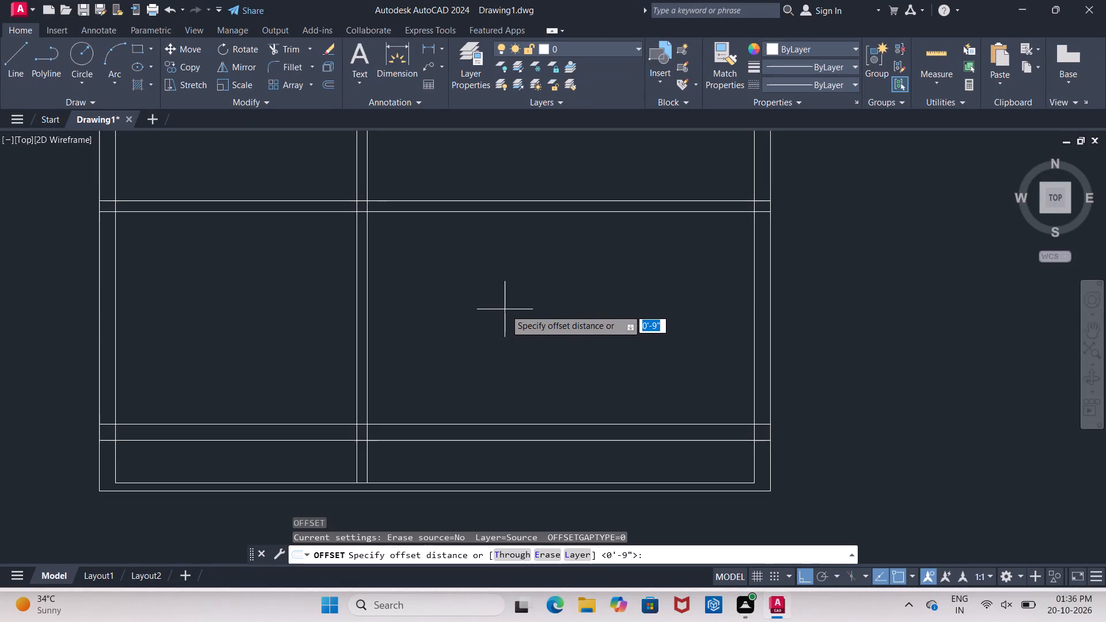
pyautogui.press('7')
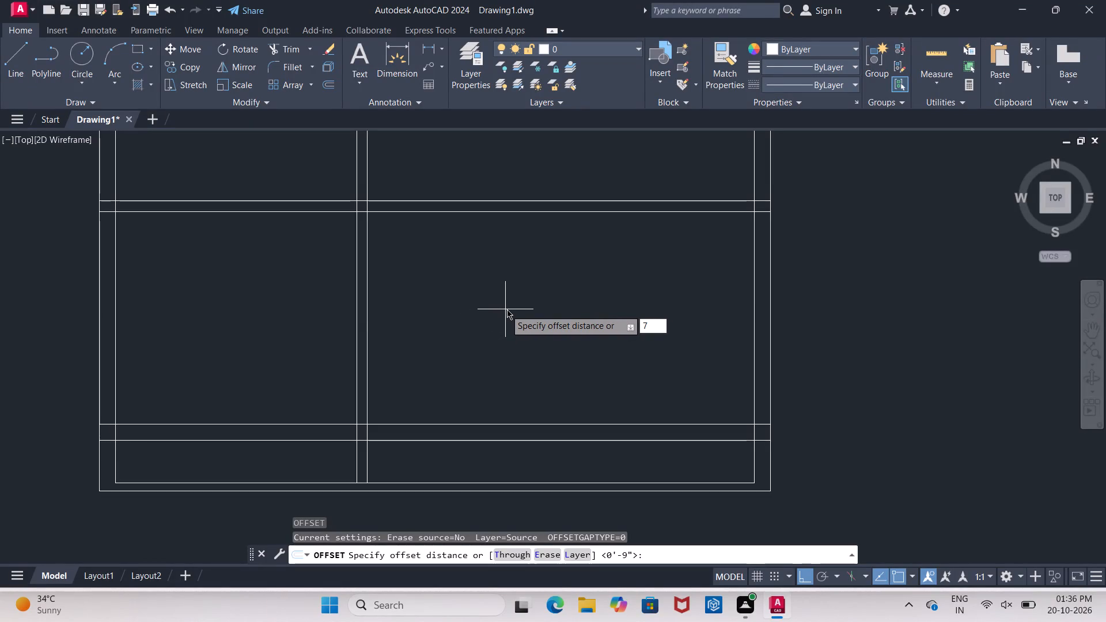
pyautogui.press("'")
pyautogui.press('Return')
pyautogui.click(370, 307)
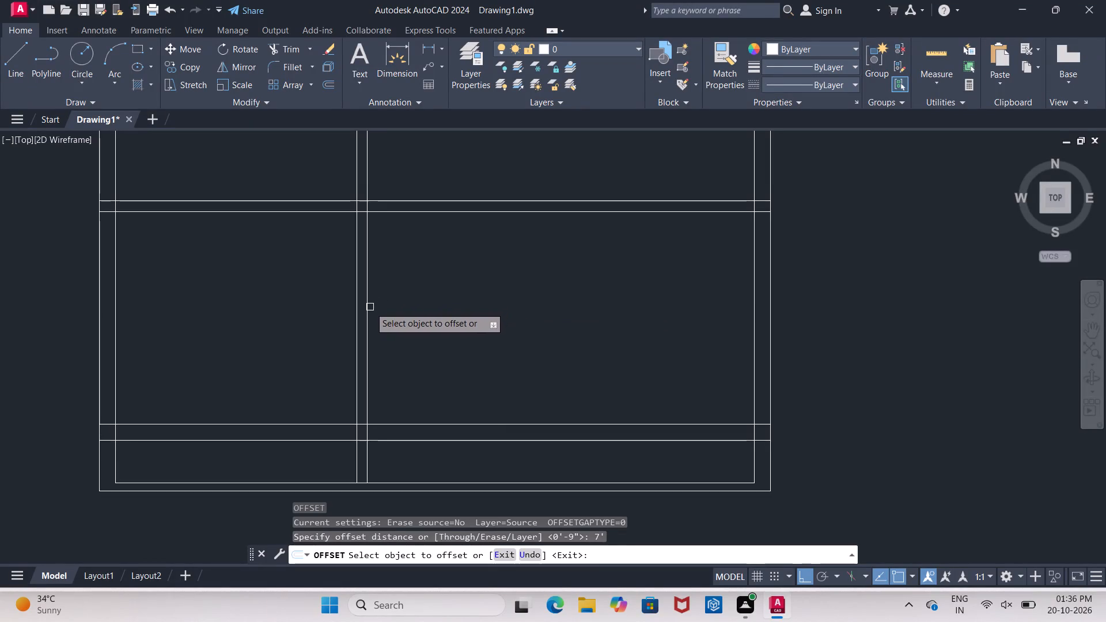
pyautogui.click(527, 303)
# Offset the new north-south line 9" to the east to form a wall.
pyautogui.click(517, 297)
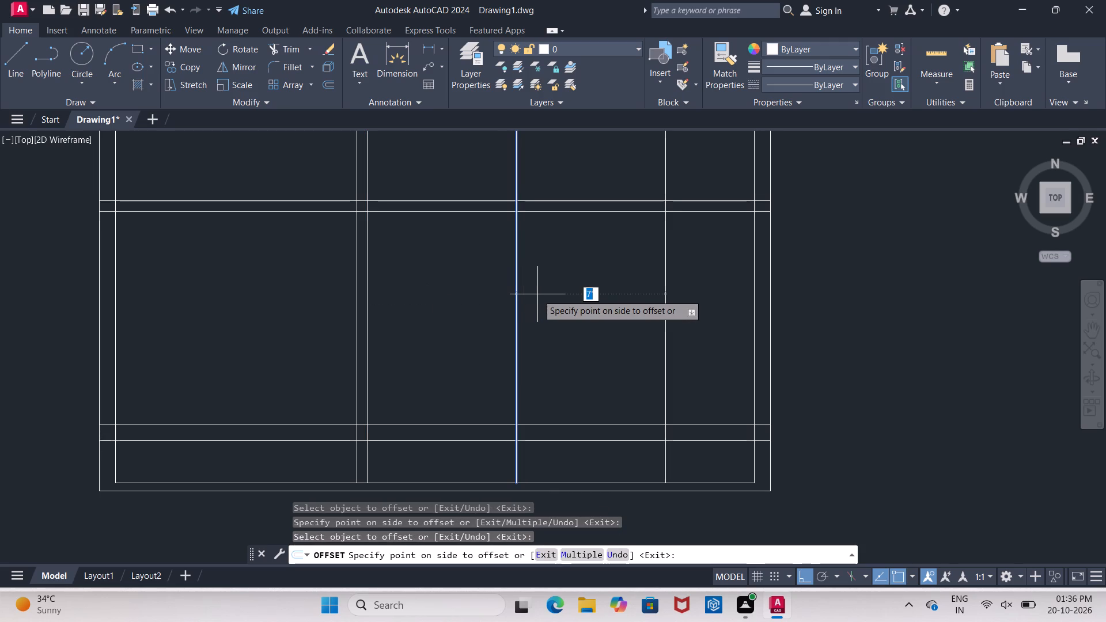
pyautogui.press('9')
pyautogui.hotkey('shift', '"')
pyautogui.press('Return')
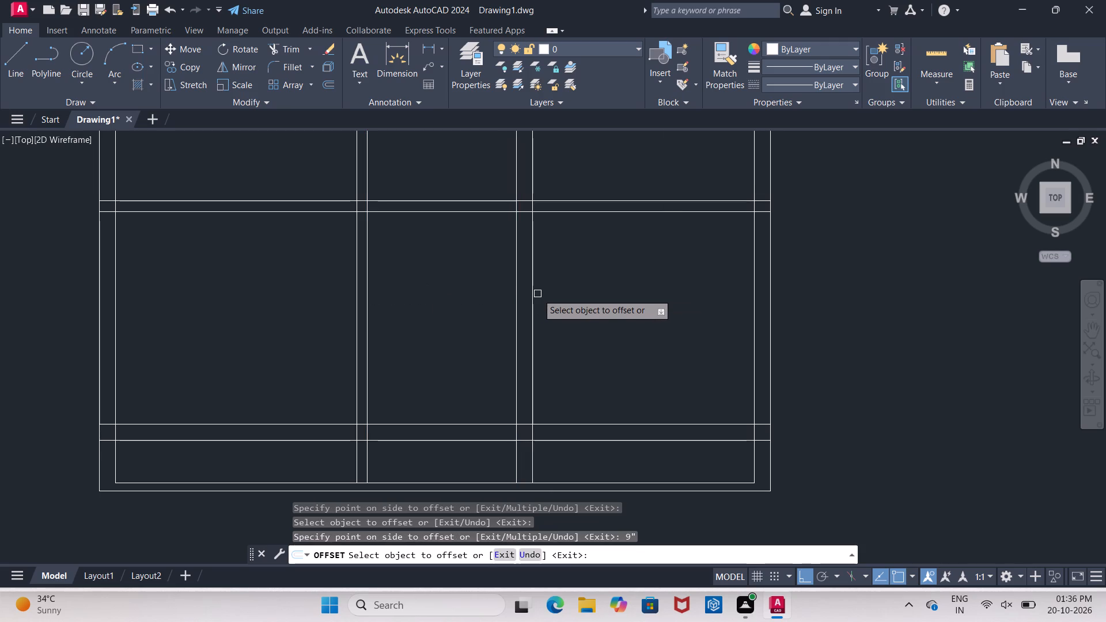
pyautogui.press('Escape')
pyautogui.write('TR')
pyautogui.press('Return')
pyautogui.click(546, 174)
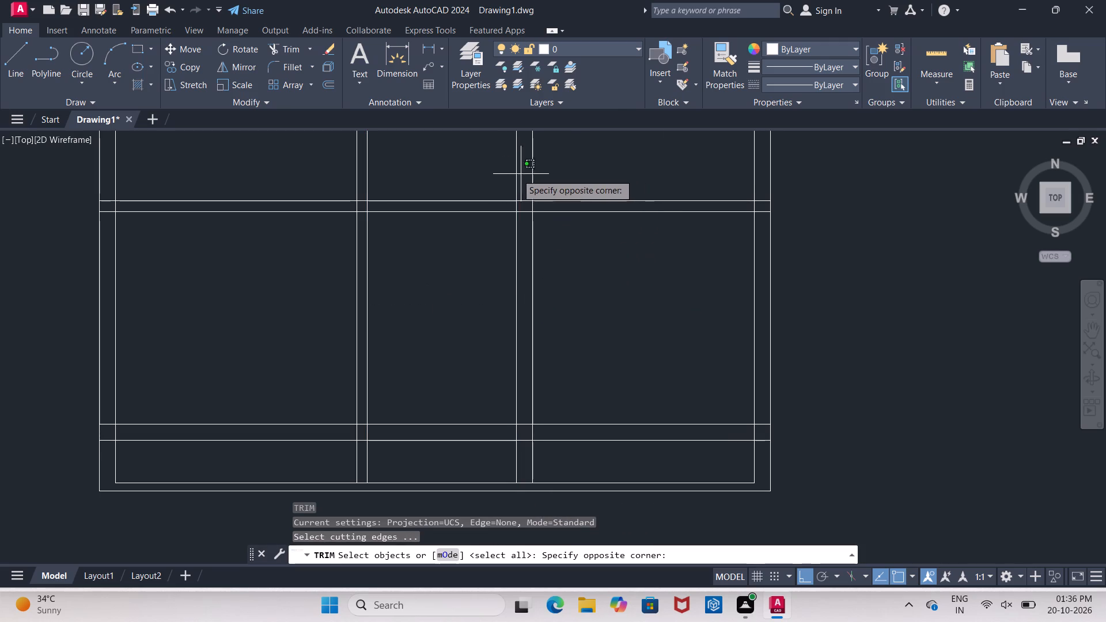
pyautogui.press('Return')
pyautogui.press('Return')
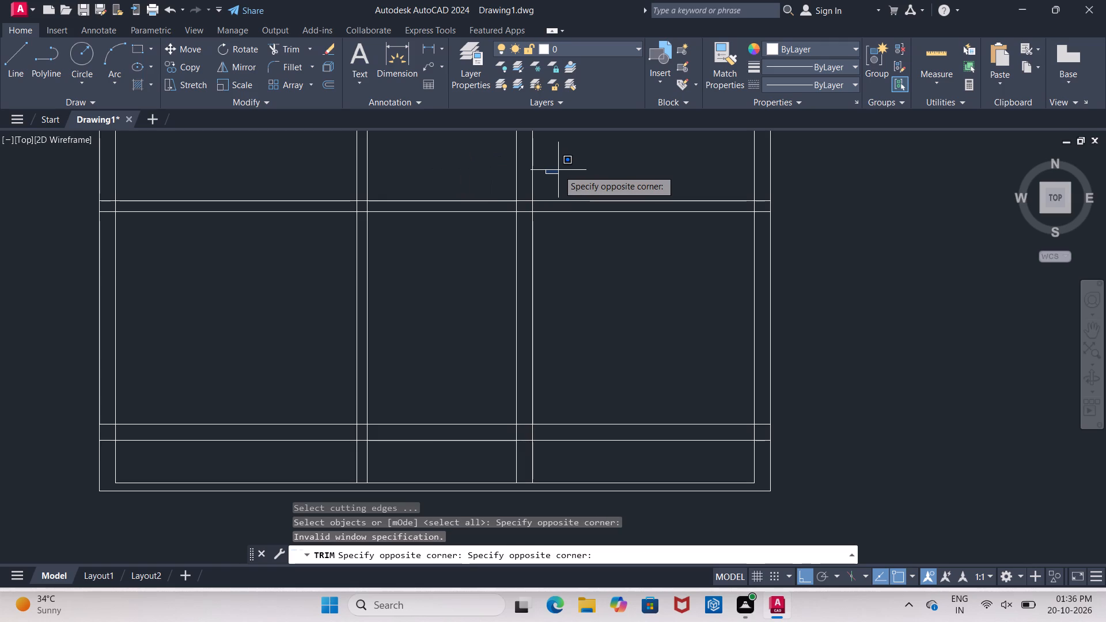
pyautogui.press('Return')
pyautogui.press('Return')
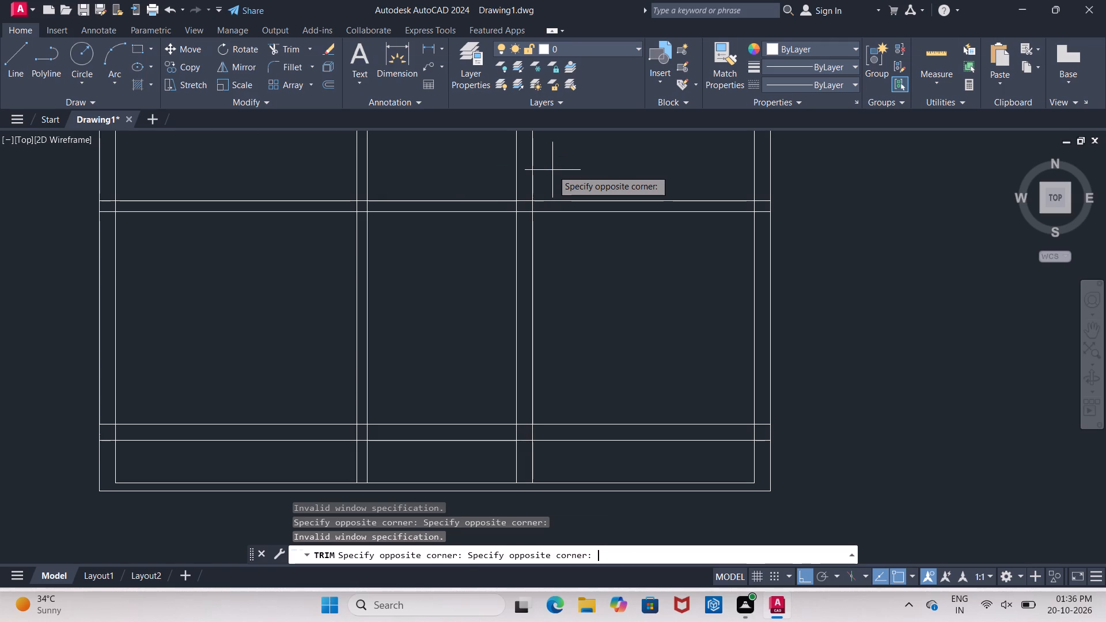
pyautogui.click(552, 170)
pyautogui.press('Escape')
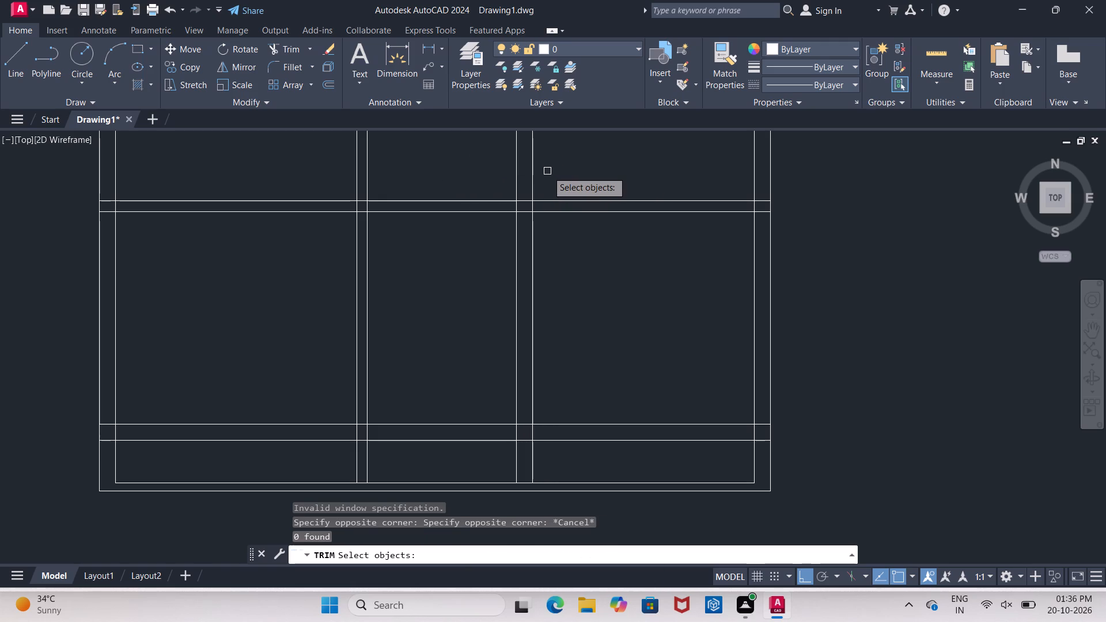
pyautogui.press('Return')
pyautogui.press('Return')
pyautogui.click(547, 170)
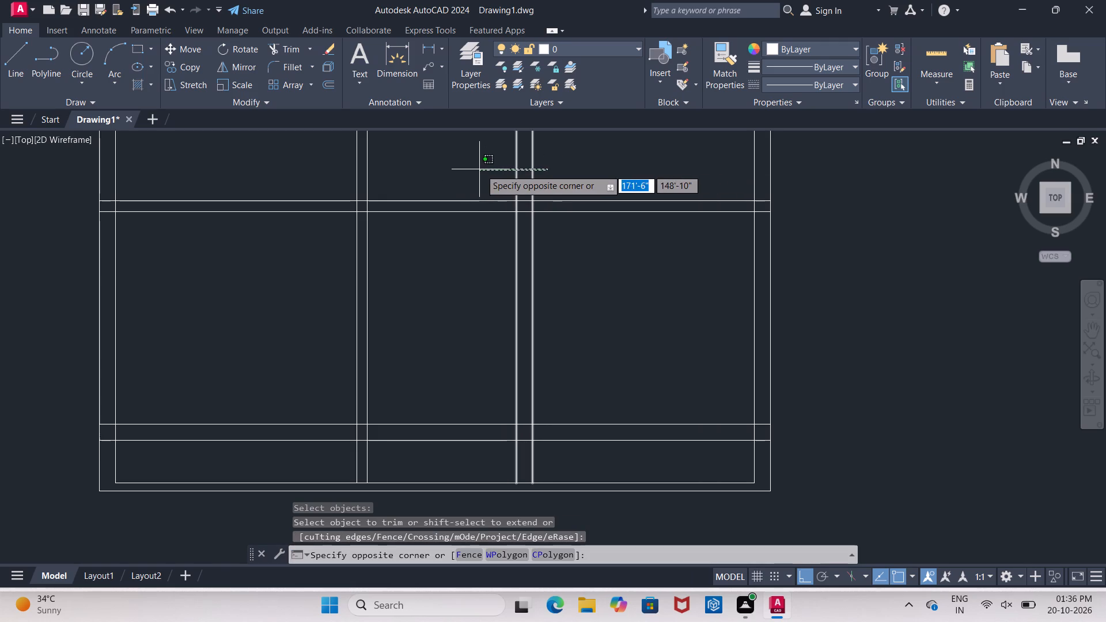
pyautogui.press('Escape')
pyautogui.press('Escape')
# Trim both lines of the new 9" north-south wall where they run north of the full-width east-west partition.
pyautogui.write('TR')
pyautogui.press('Return')
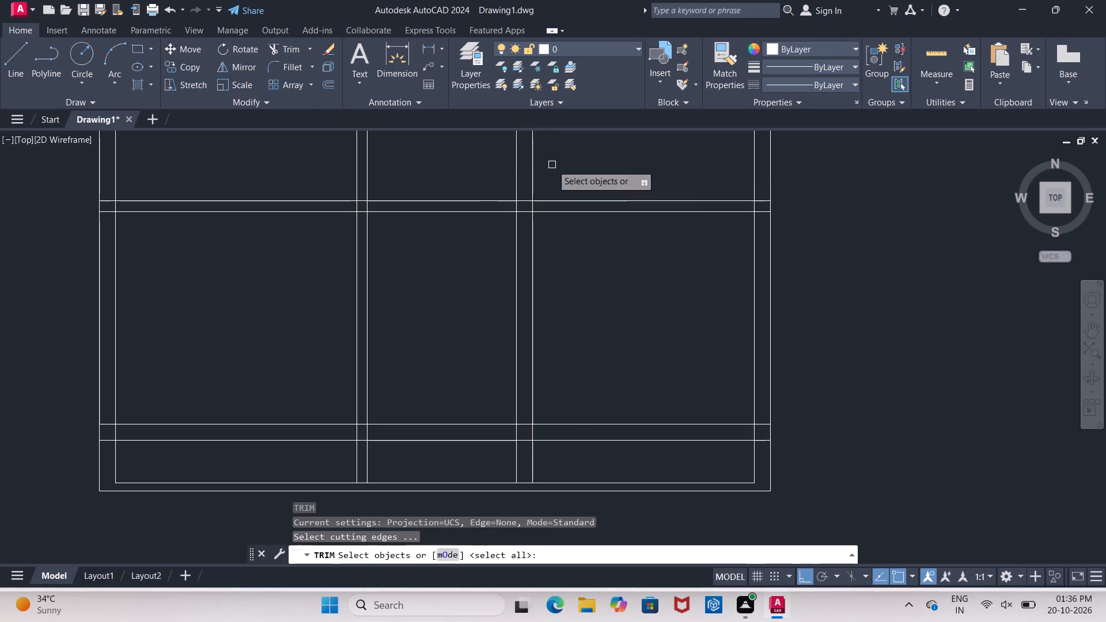
pyautogui.press('Return')
pyautogui.click(541, 168)
pyautogui.click(498, 169)
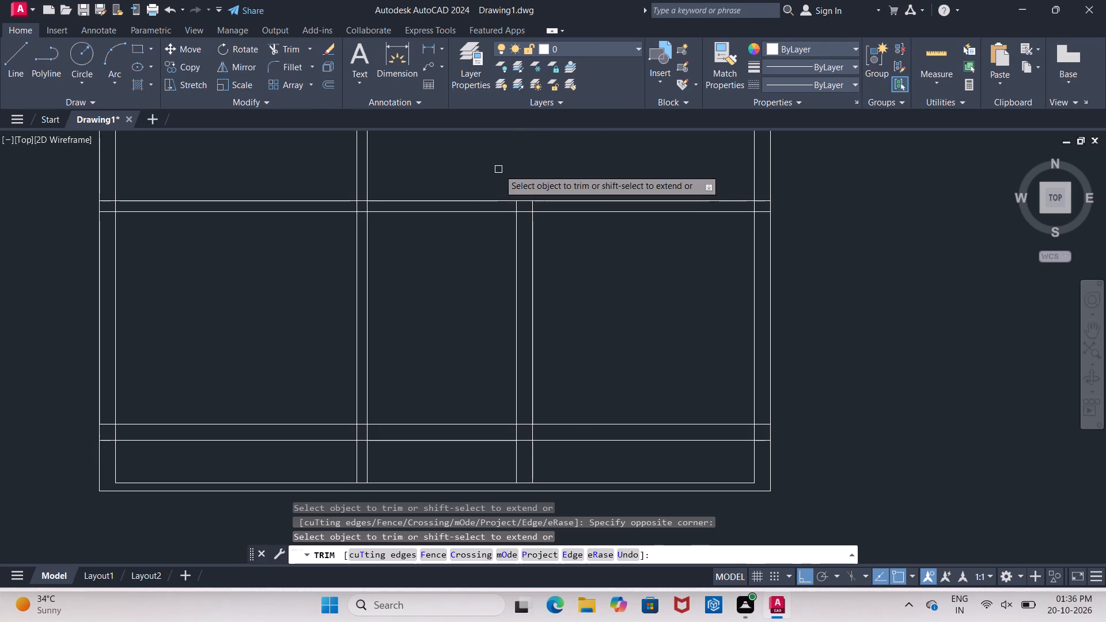
# Trim the 9" east-west wall's two lines between the long partition and the 9" north-south wall, and from that wall to the east wall.
pyautogui.scroll(-2, 510, 278)
pyautogui.scroll(4, 513, 373)
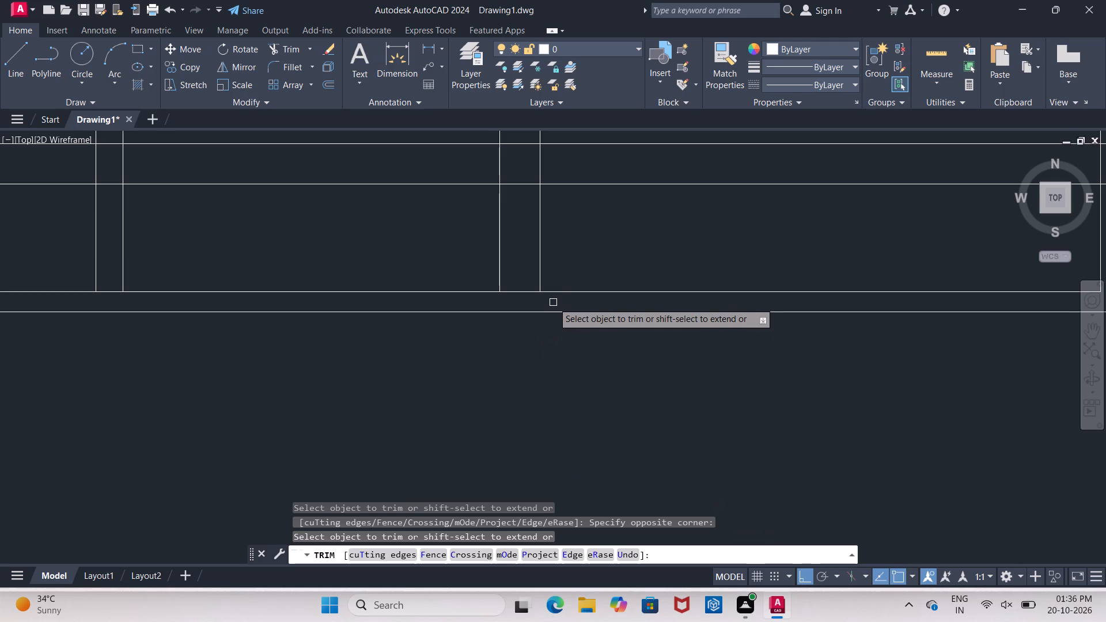
pyautogui.scroll(-3, 551, 274)
pyautogui.scroll(2, 480, 258)
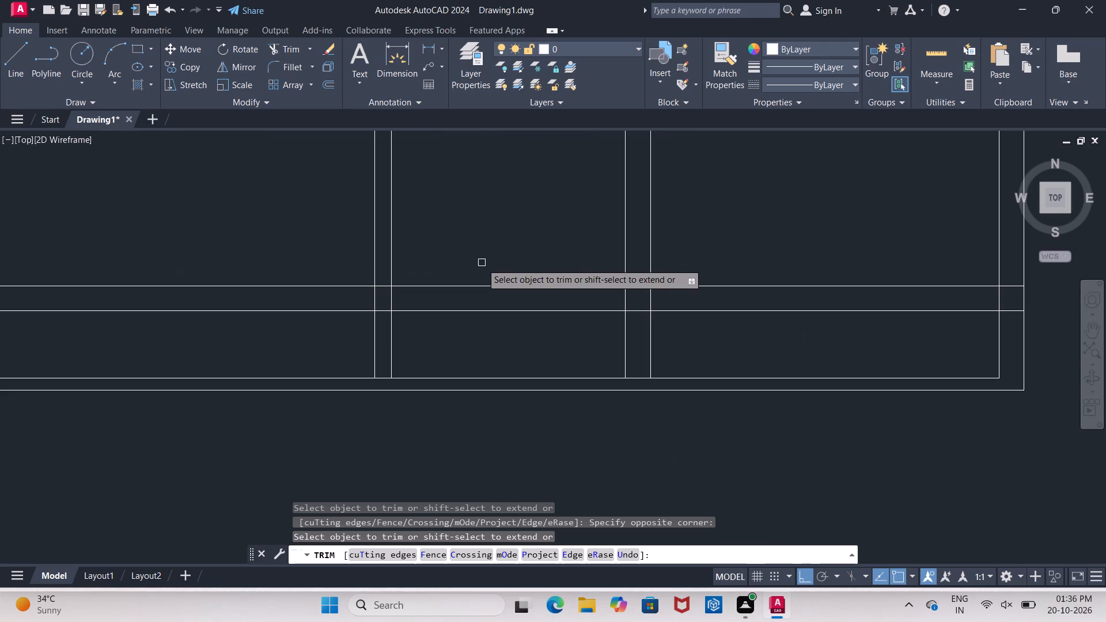
pyautogui.click(472, 256)
pyautogui.click(464, 327)
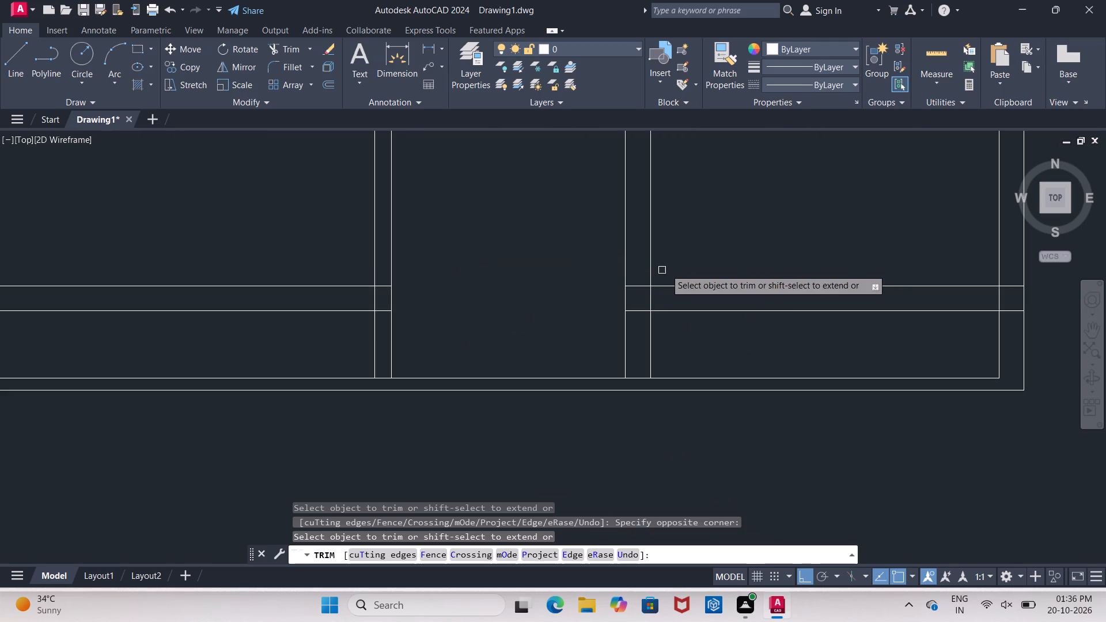
pyautogui.click(690, 259)
pyautogui.click(677, 316)
# Delete the two leftover short east-west segments inside the 9" north-south wall.
pyautogui.scroll(2, 649, 305)
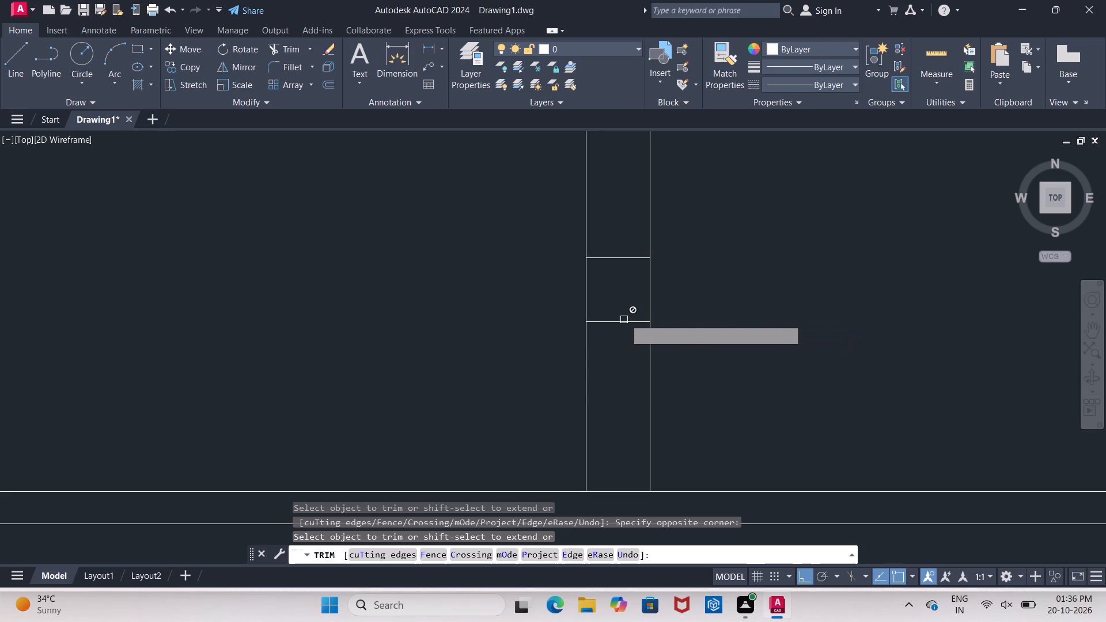
pyautogui.scroll(-5, 586, 314)
pyautogui.scroll(3, 630, 299)
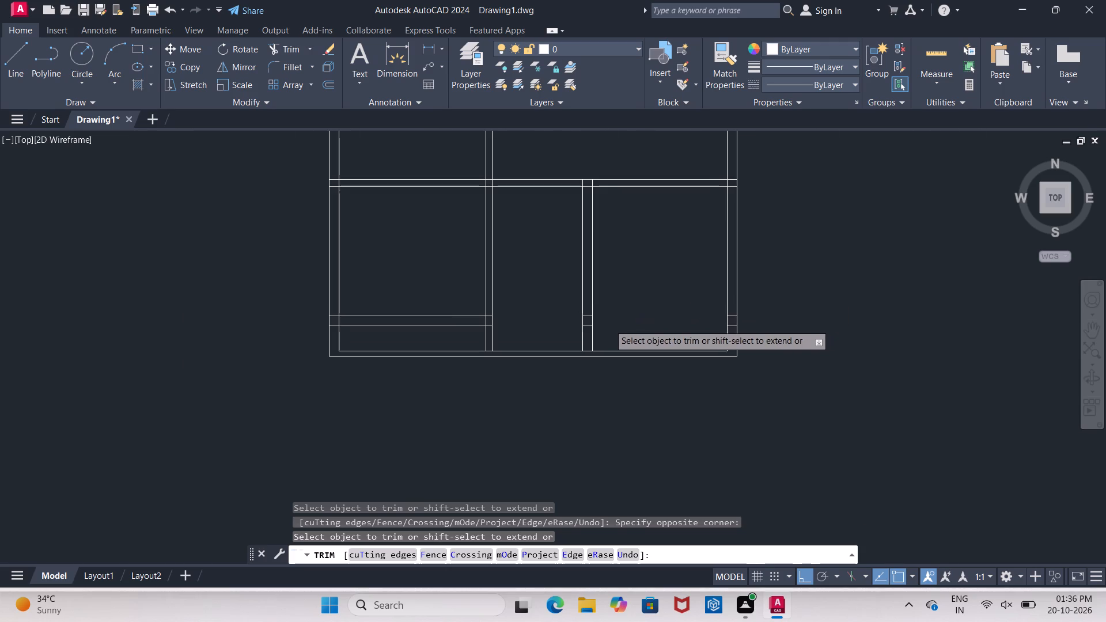
pyautogui.scroll(1, 607, 325)
pyautogui.click(513, 339)
pyautogui.click(520, 252)
pyautogui.click(520, 261)
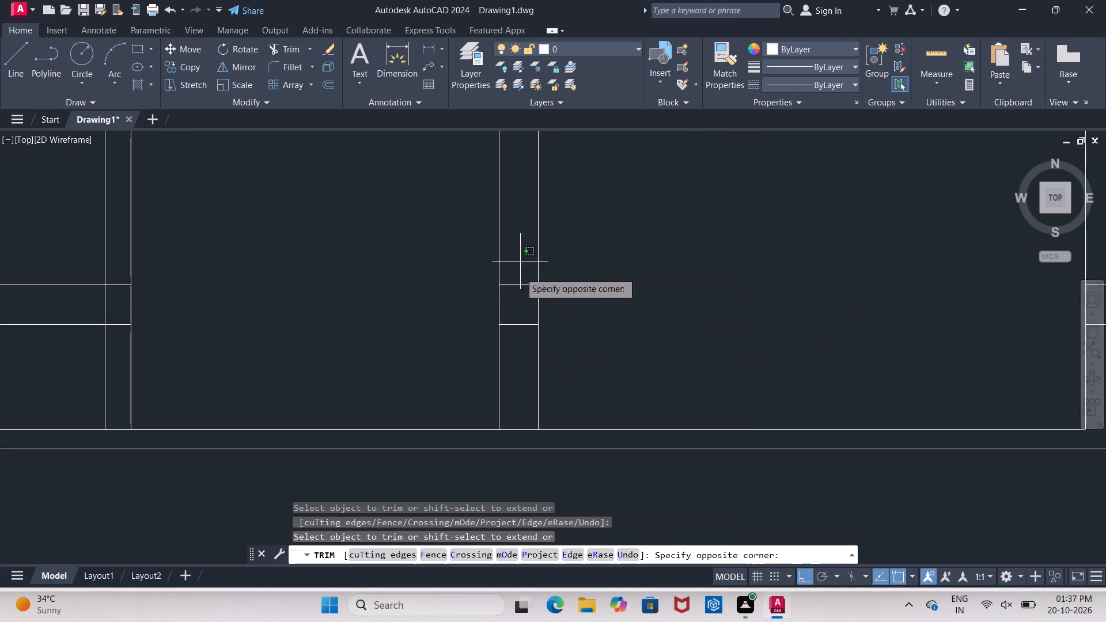
pyautogui.click(521, 334)
pyautogui.click(517, 320)
pyautogui.click(517, 329)
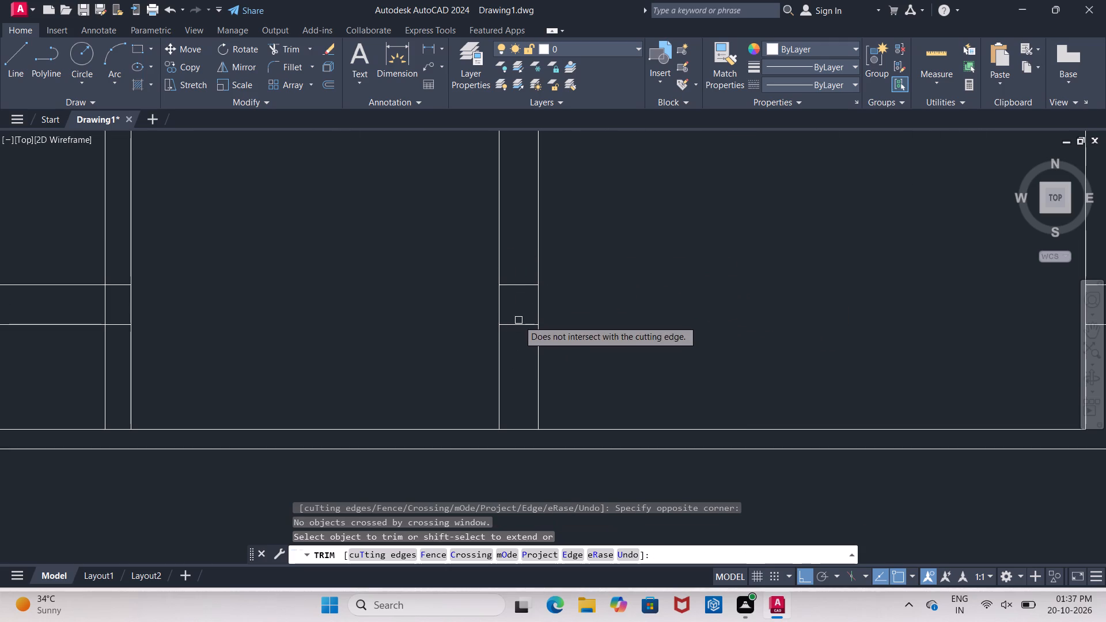
pyautogui.click(517, 327)
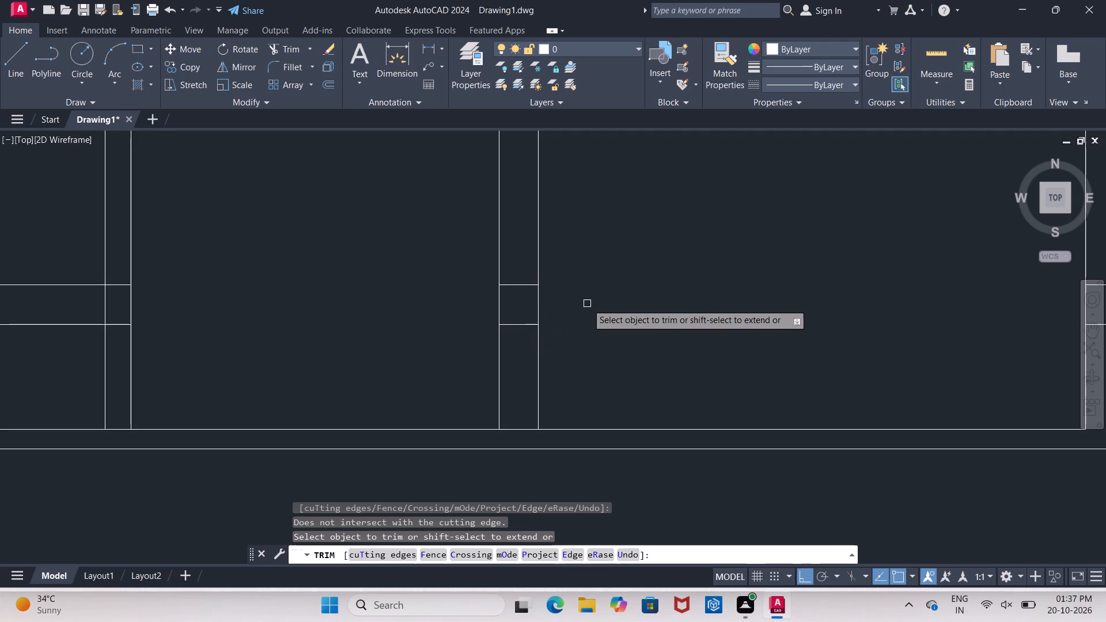
pyautogui.press('Escape')
pyautogui.click(513, 285)
pyautogui.click(515, 322)
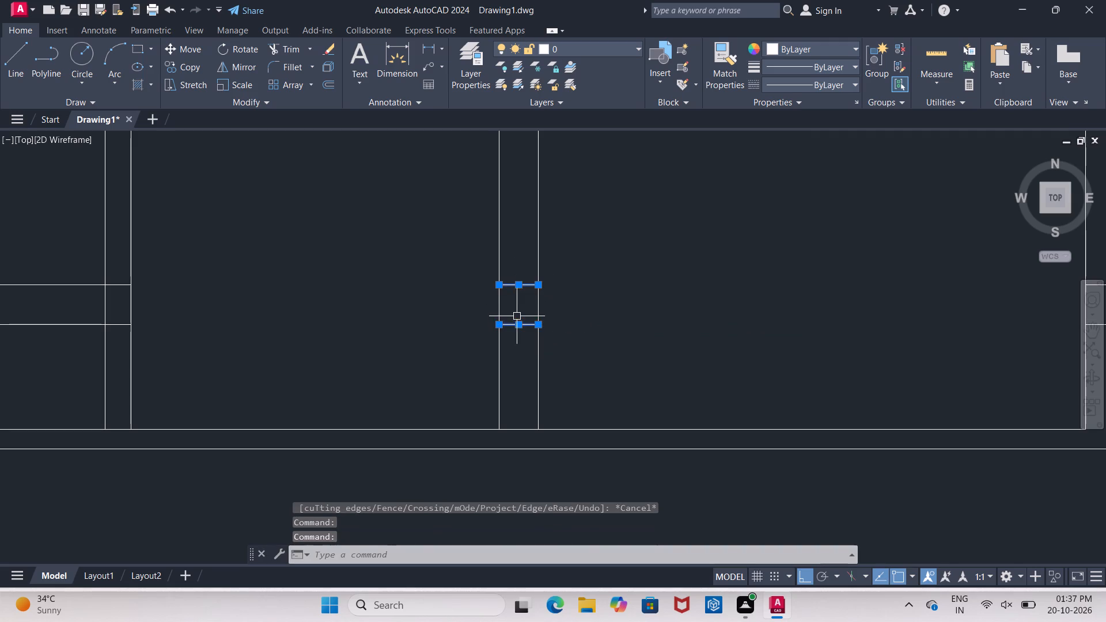
pyautogui.press('Delete')
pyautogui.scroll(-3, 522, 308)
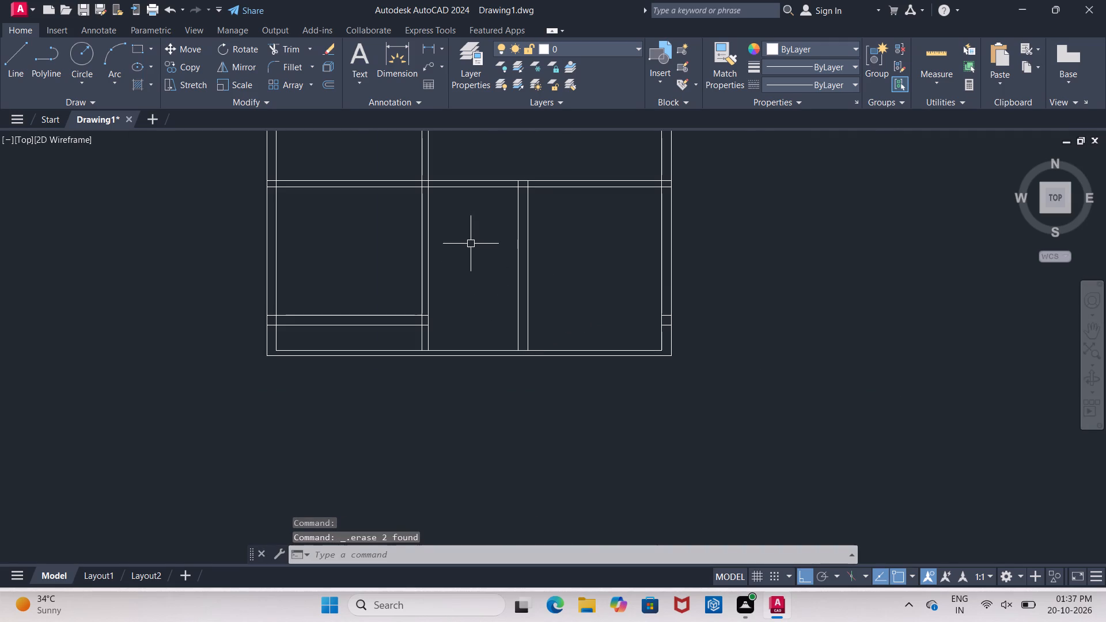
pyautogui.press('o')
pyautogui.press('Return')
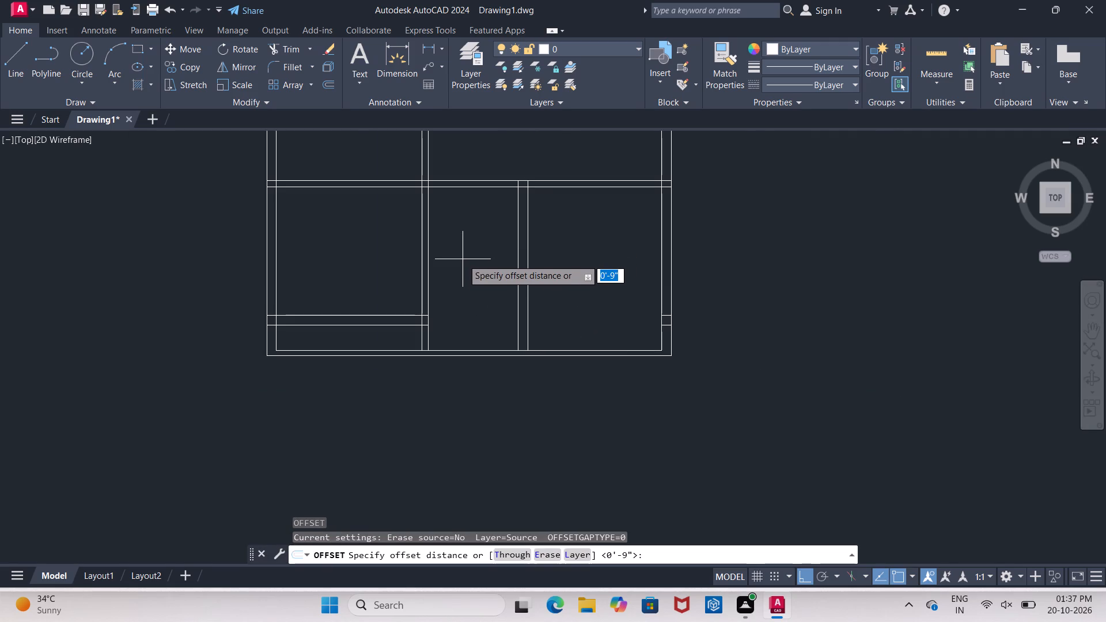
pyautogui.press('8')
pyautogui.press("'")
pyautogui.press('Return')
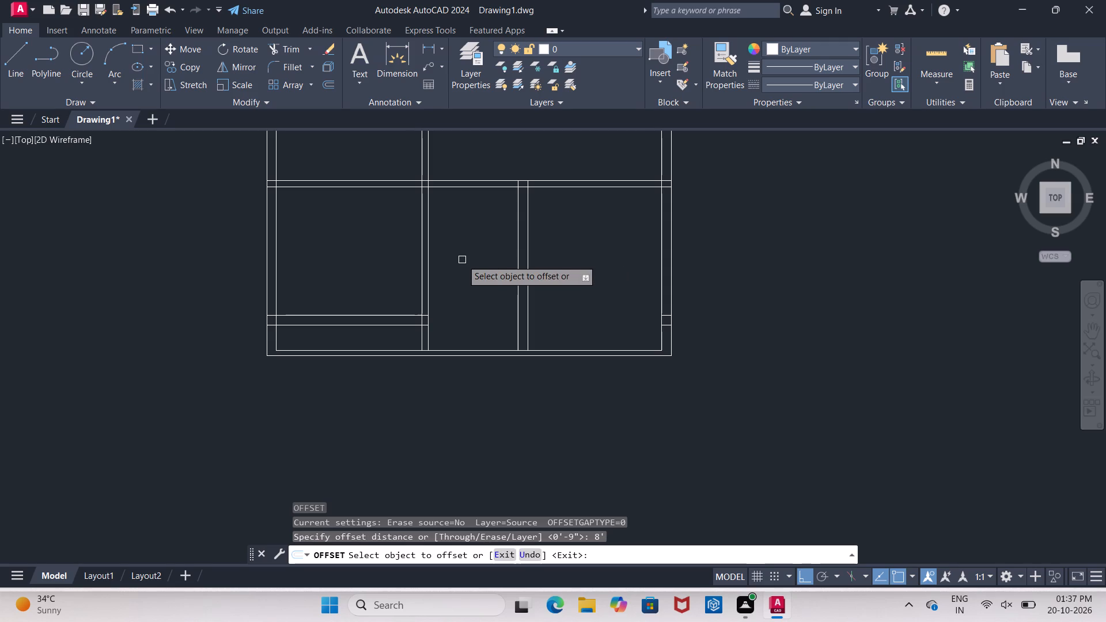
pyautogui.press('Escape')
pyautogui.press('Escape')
# Offset the south line of the full-width east-west partition 8'11" to the south.
pyautogui.press('o')
pyautogui.press('Return')
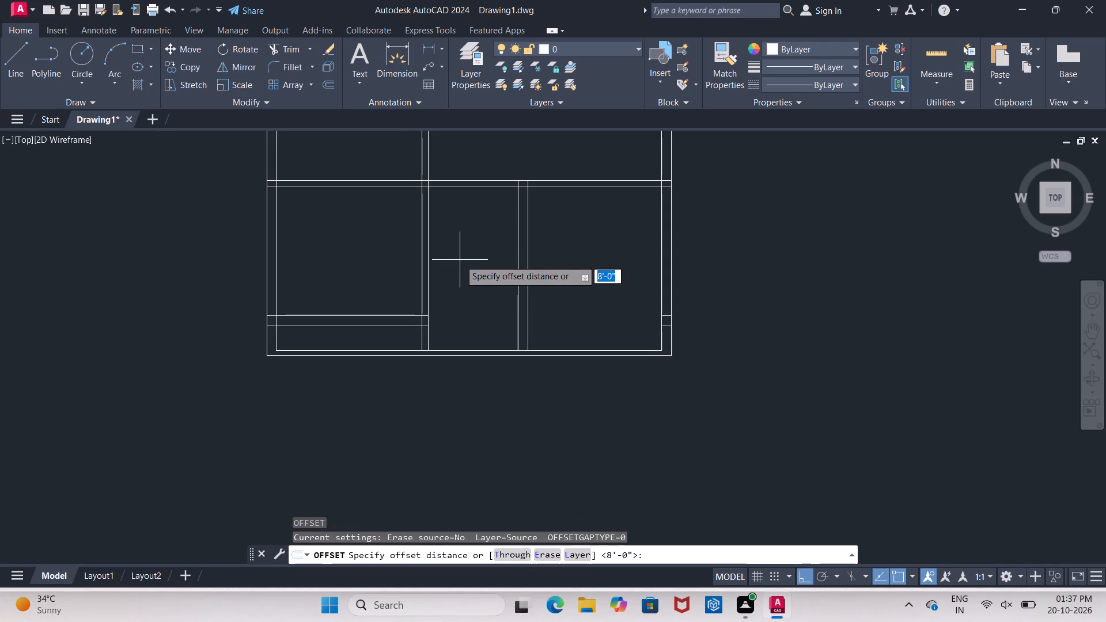
pyautogui.press('8')
pyautogui.press("'")
pyautogui.write('11')
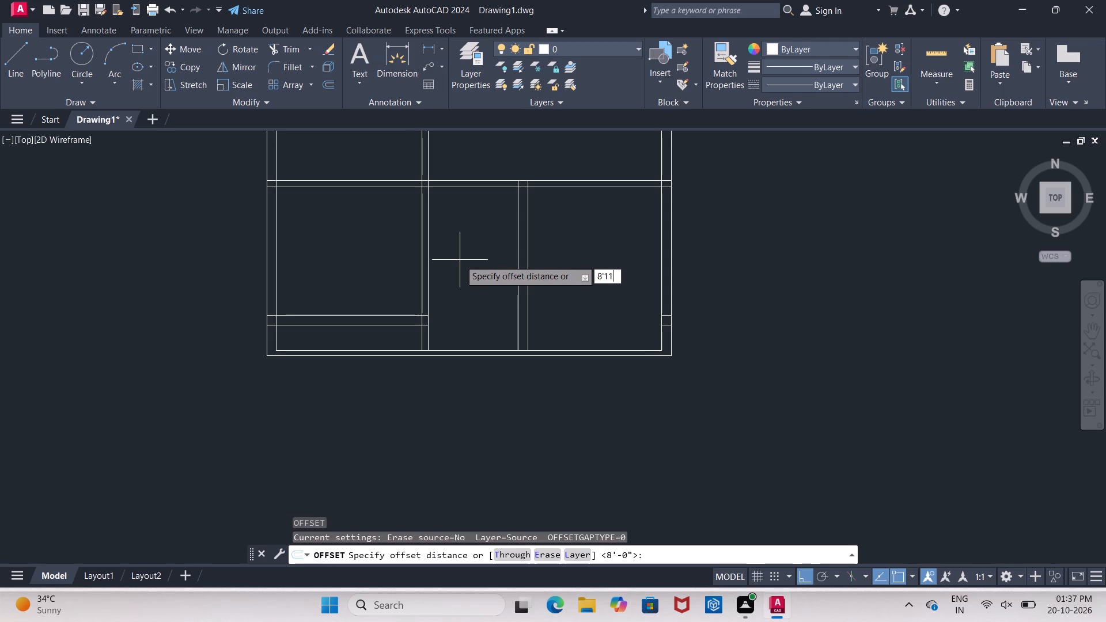
pyautogui.hotkey('shift', '"')
pyautogui.press('Return')
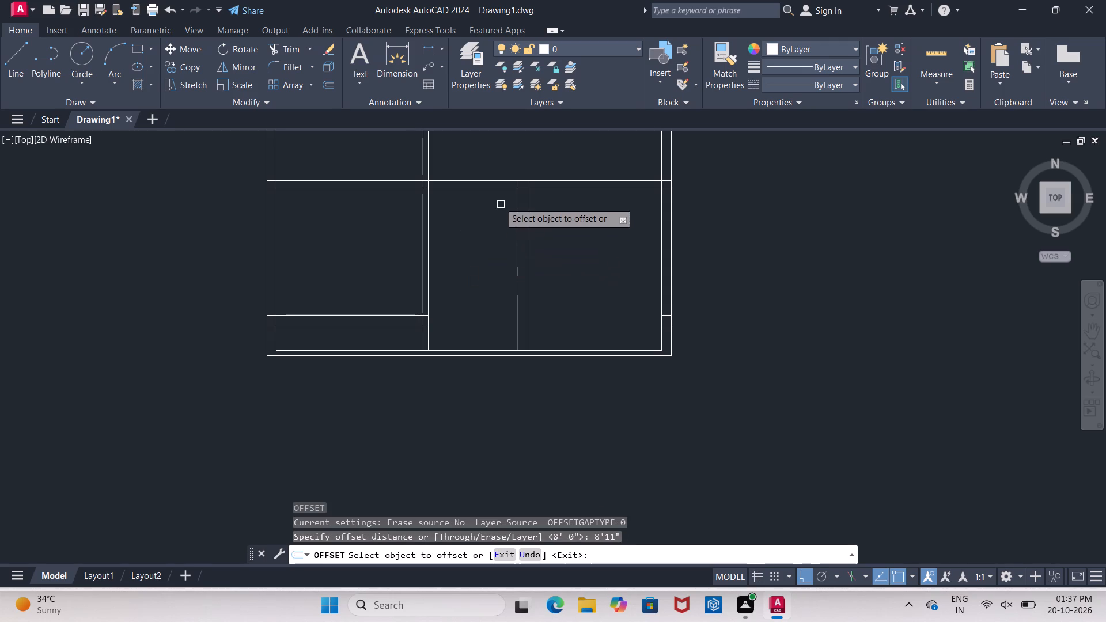
pyautogui.click(489, 187)
pyautogui.click(475, 248)
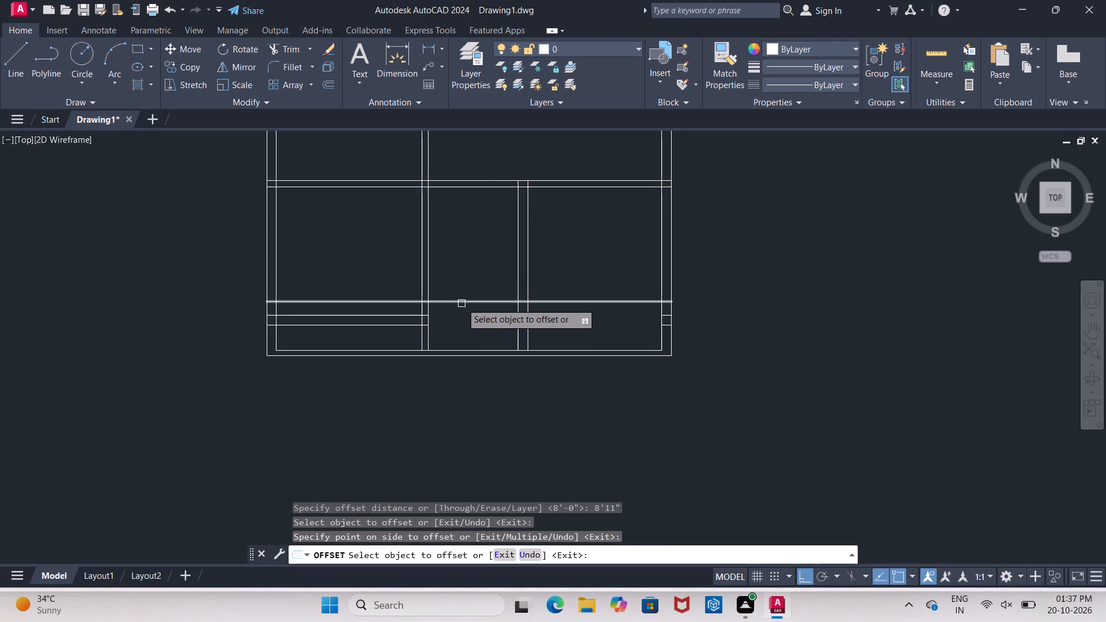
# Offset the new east-west line 9" to the south to form a wall.
pyautogui.scroll(2, 470, 320)
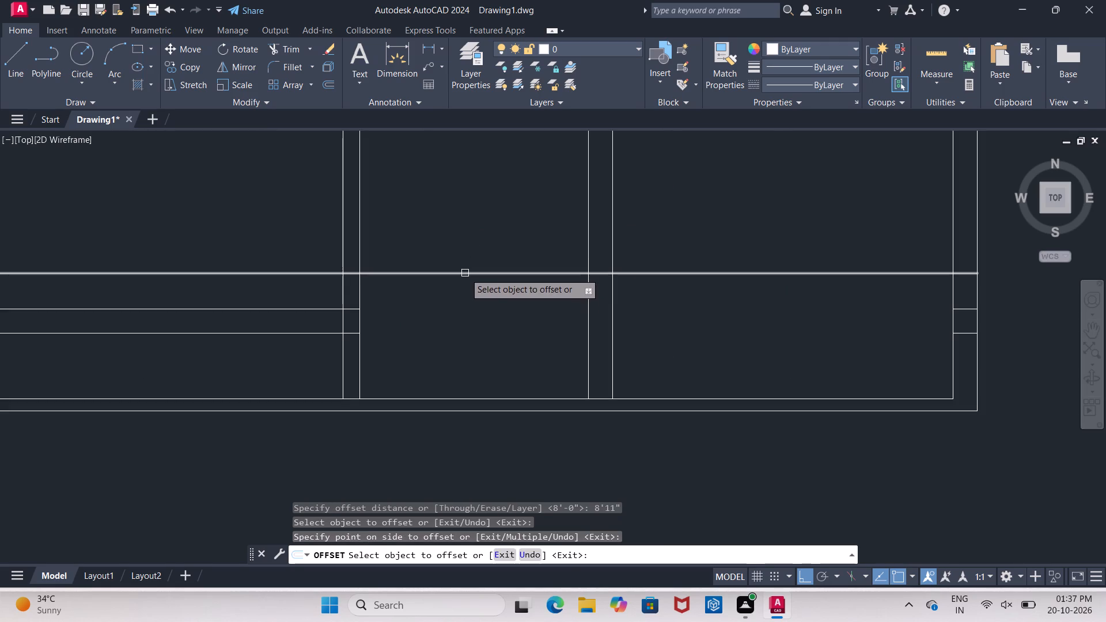
pyautogui.click(465, 273)
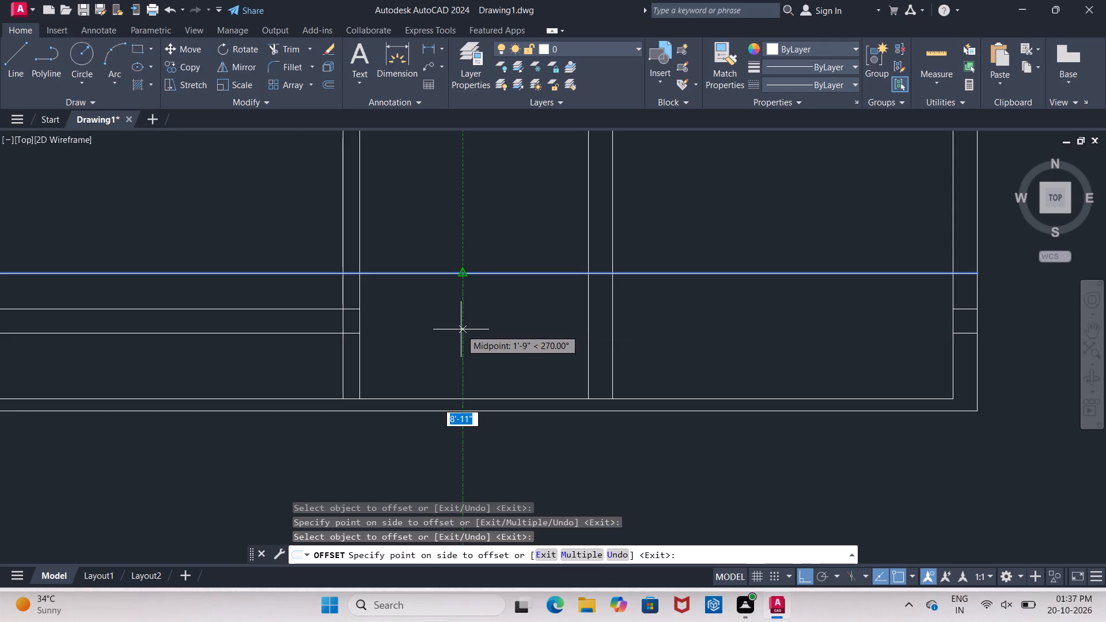
pyautogui.press('9')
pyautogui.hotkey('shift', '"')
pyautogui.press('Return')
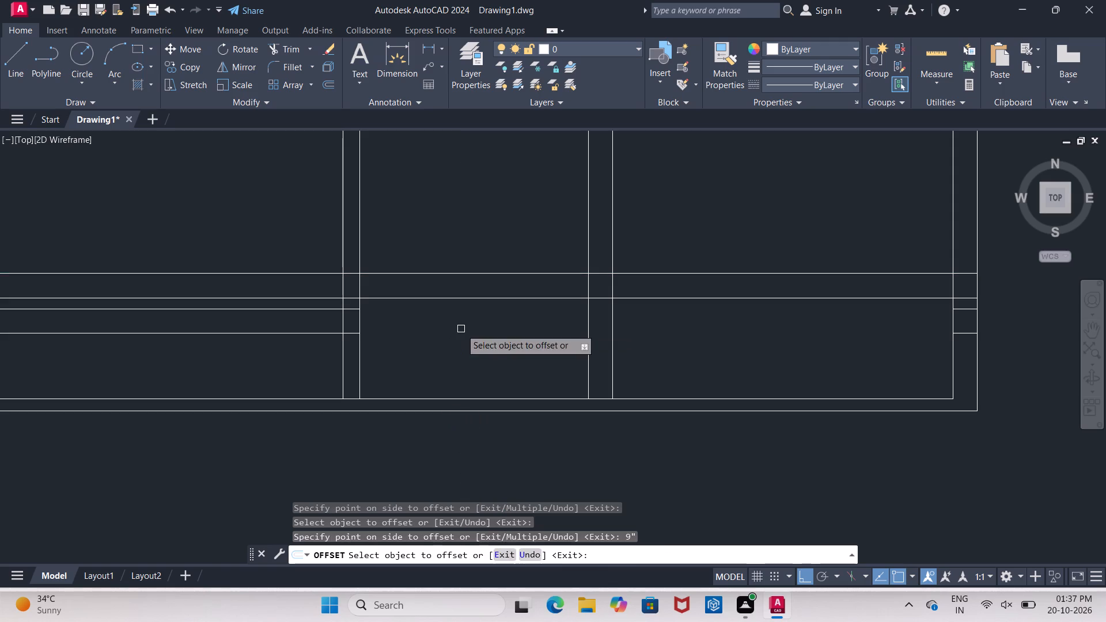
pyautogui.press('Escape')
# Trim both new east-west wall lines west of the long partition and between the 9" north-south wall and the east wall.
pyautogui.write('TR')
pyautogui.press('Return')
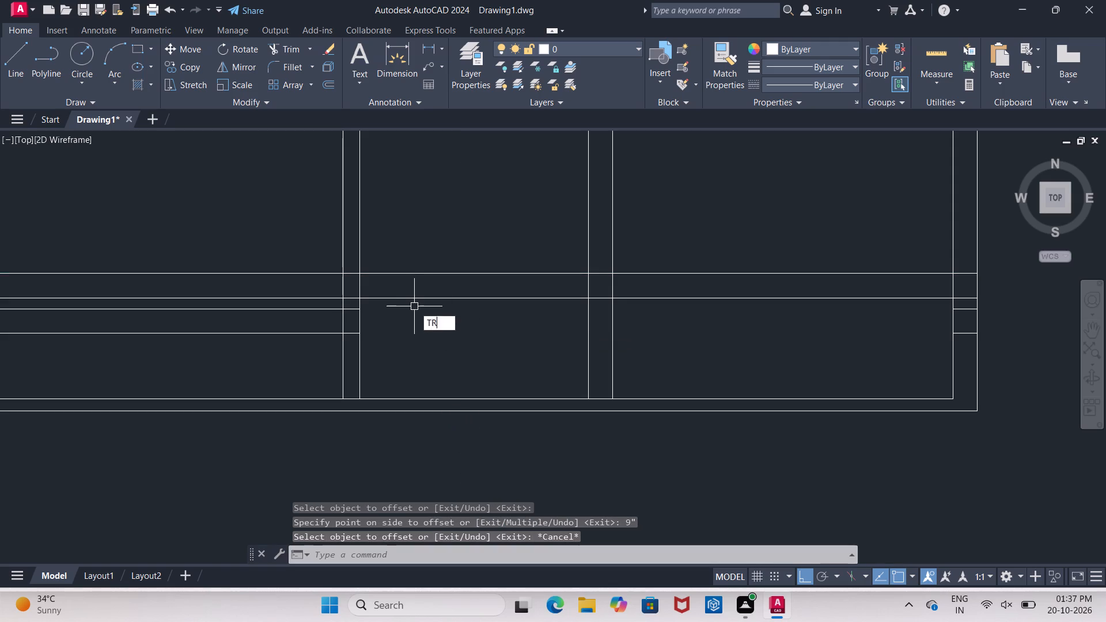
pyautogui.press('Return')
pyautogui.click(294, 272)
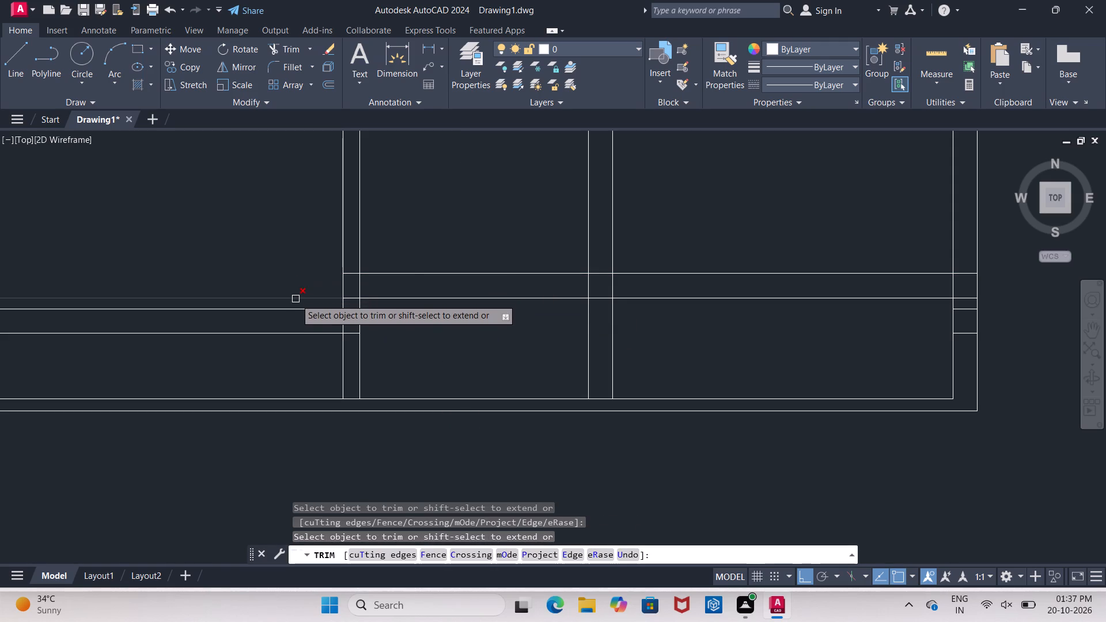
pyautogui.click(296, 299)
pyautogui.click(711, 320)
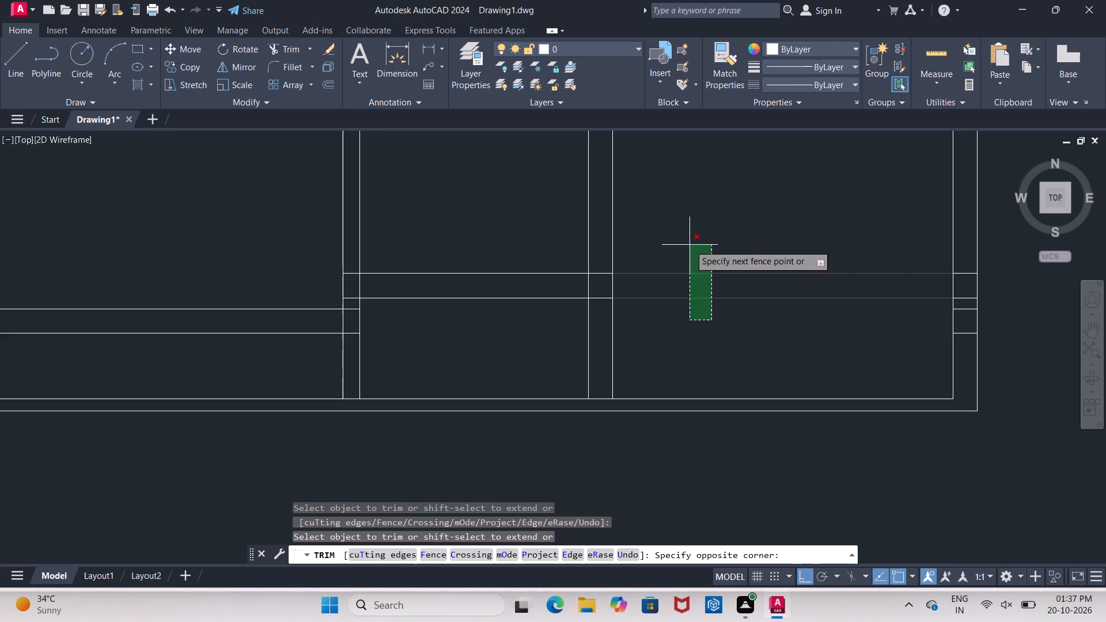
pyautogui.click(690, 245)
# Delete the four leftover short east-west segments inside the east outer wall.
pyautogui.click(968, 343)
pyautogui.doubleClick(962, 251)
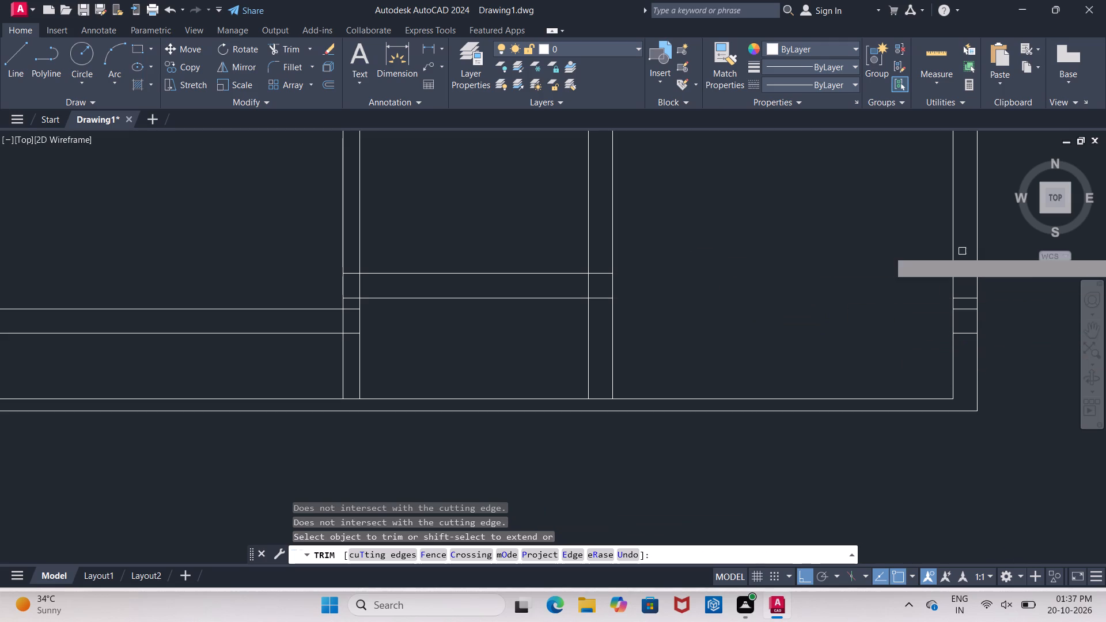
pyautogui.press('Escape')
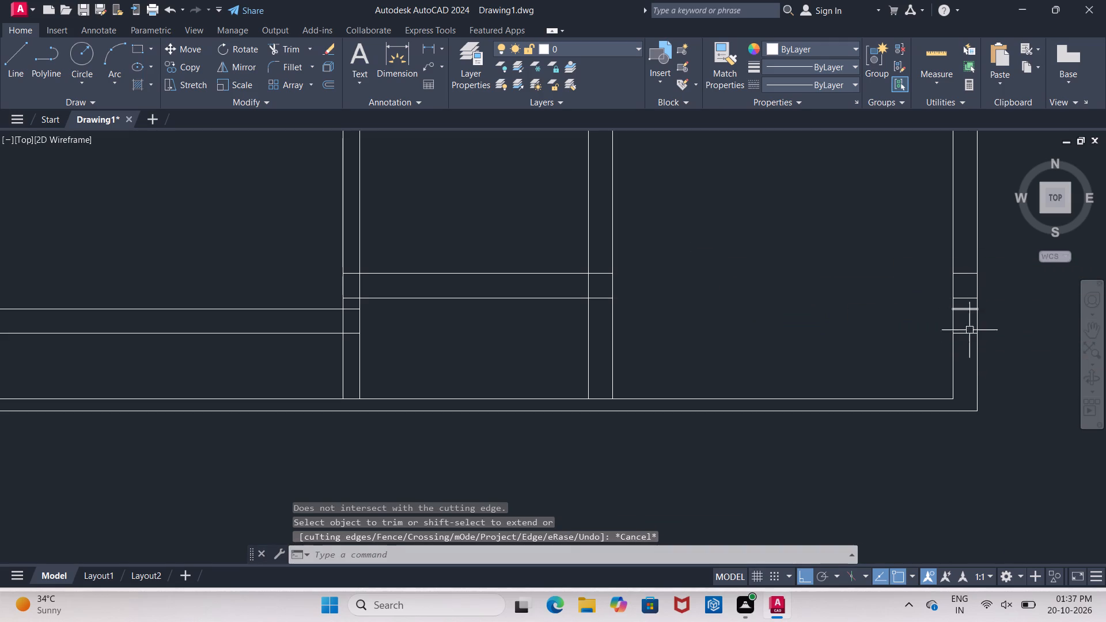
pyautogui.click(969, 342)
pyautogui.click(961, 256)
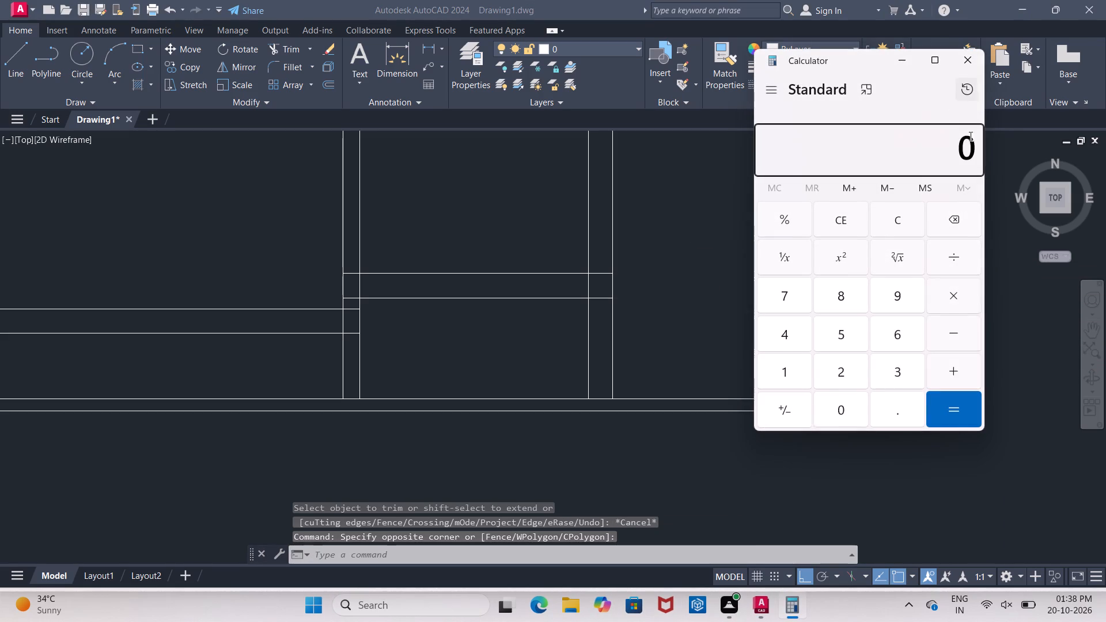
pyautogui.click(971, 58)
pyautogui.press('Delete')
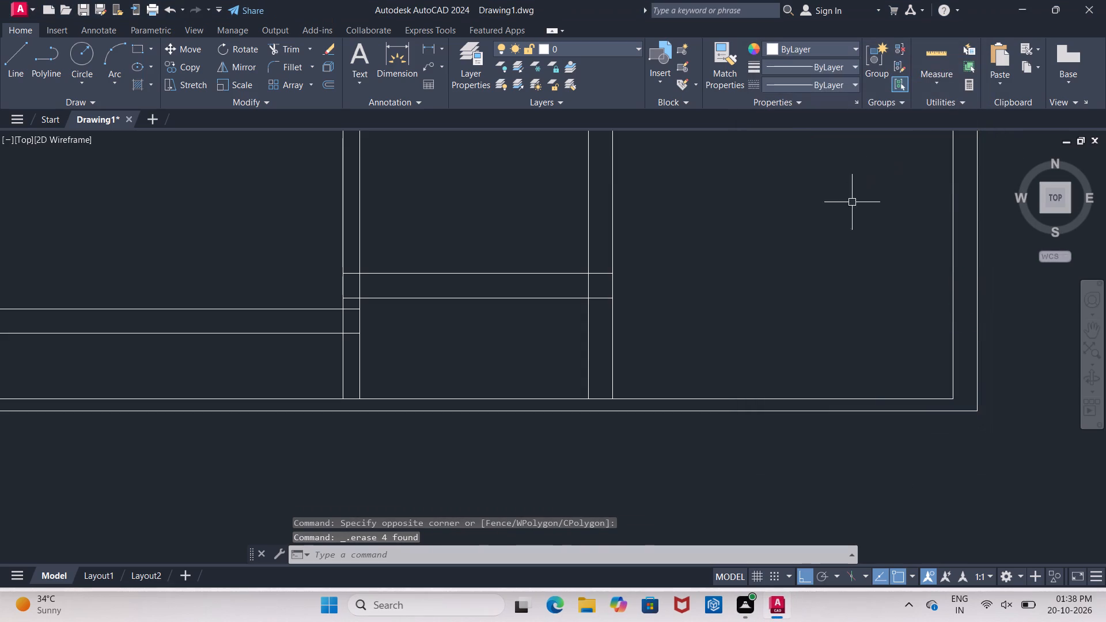
pyautogui.press('Escape')
# Measure the distance from the new east-west wall's south line to the south outer wall's inner line.
pyautogui.scroll(-3, 549, 307)
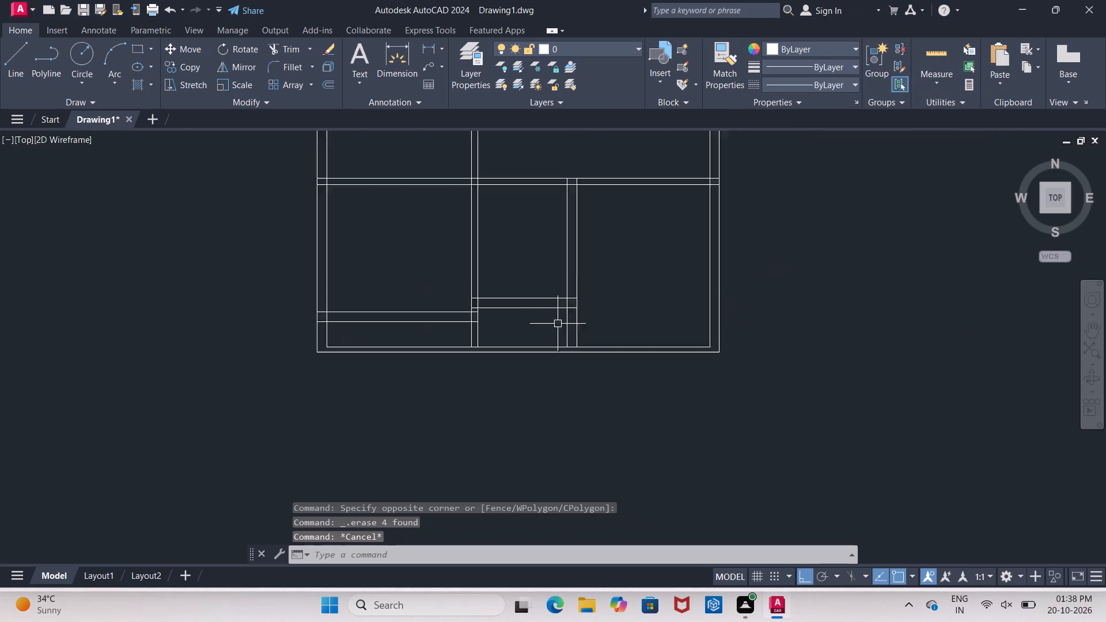
pyautogui.scroll(-1, 561, 333)
pyautogui.scroll(4, 577, 325)
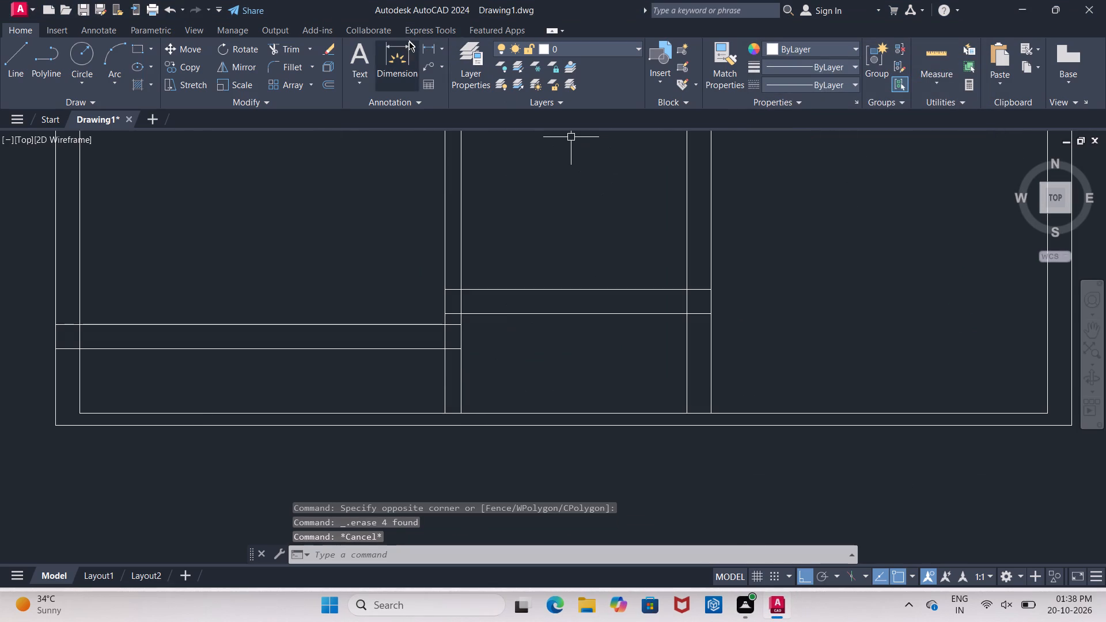
pyautogui.click(400, 49)
pyautogui.click(688, 313)
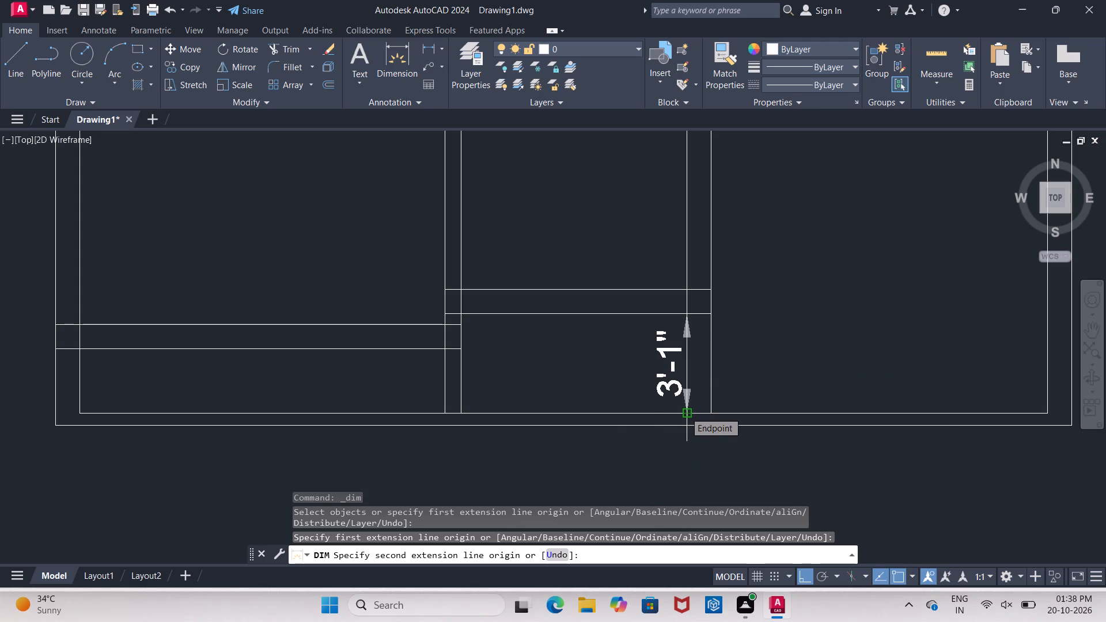
pyautogui.press('Escape')
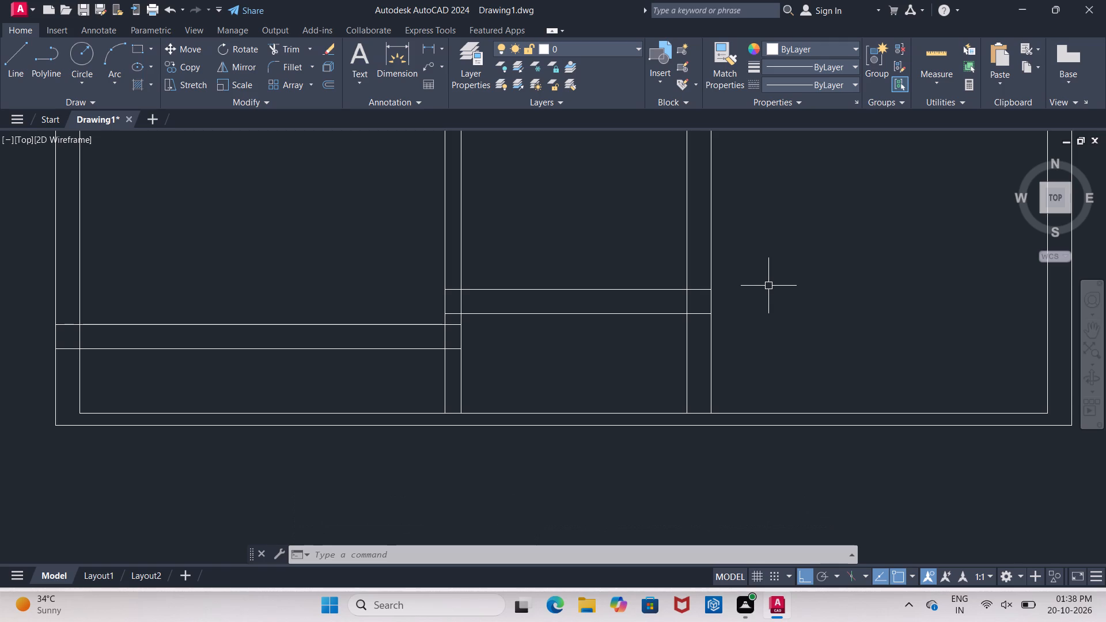
# Examine the wall layout in the southern part and across the whole floor plan.
pyautogui.scroll(-7, 767, 294)
pyautogui.scroll(5, 742, 387)
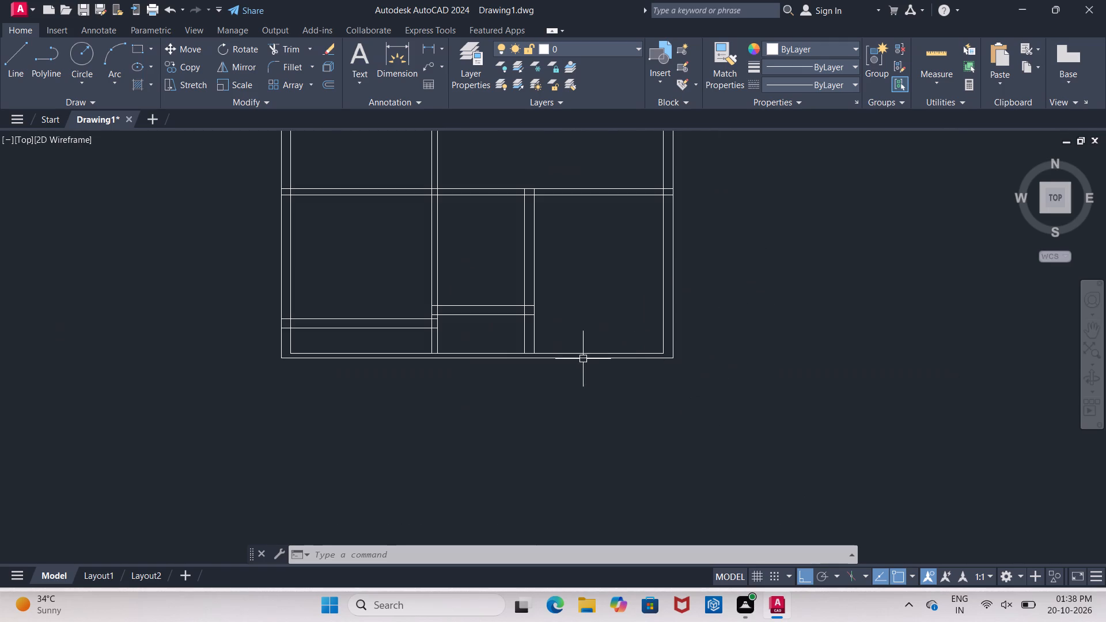
pyautogui.scroll(1, 518, 399)
pyautogui.scroll(1, 264, 246)
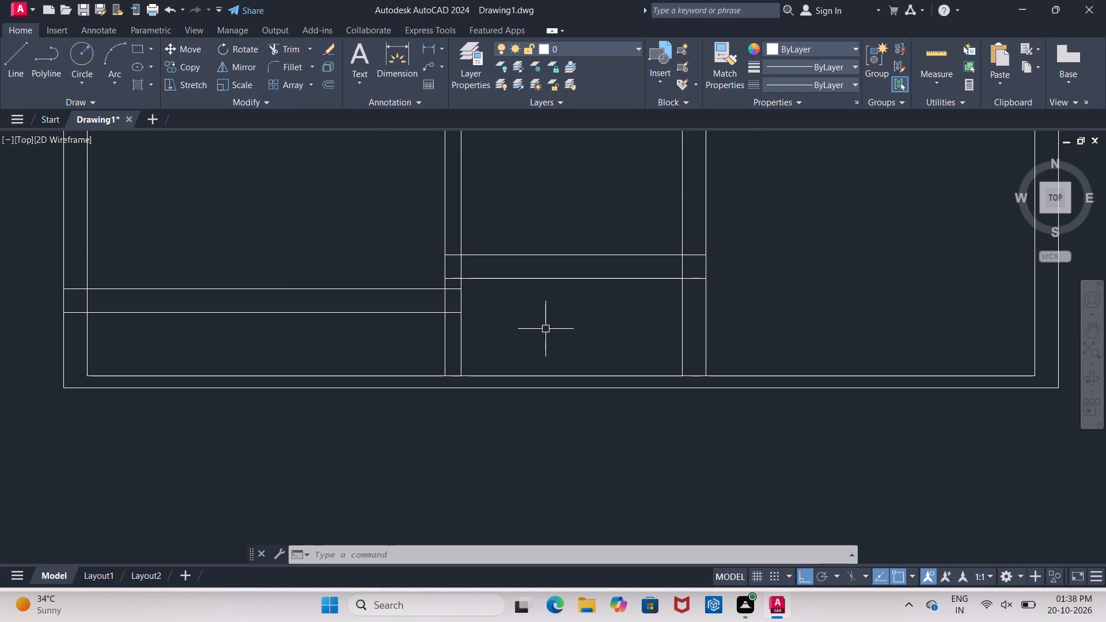
pyautogui.scroll(-7, 546, 328)
pyautogui.scroll(6, 554, 351)
pyautogui.scroll(-6, 551, 297)
pyautogui.scroll(5, 559, 386)
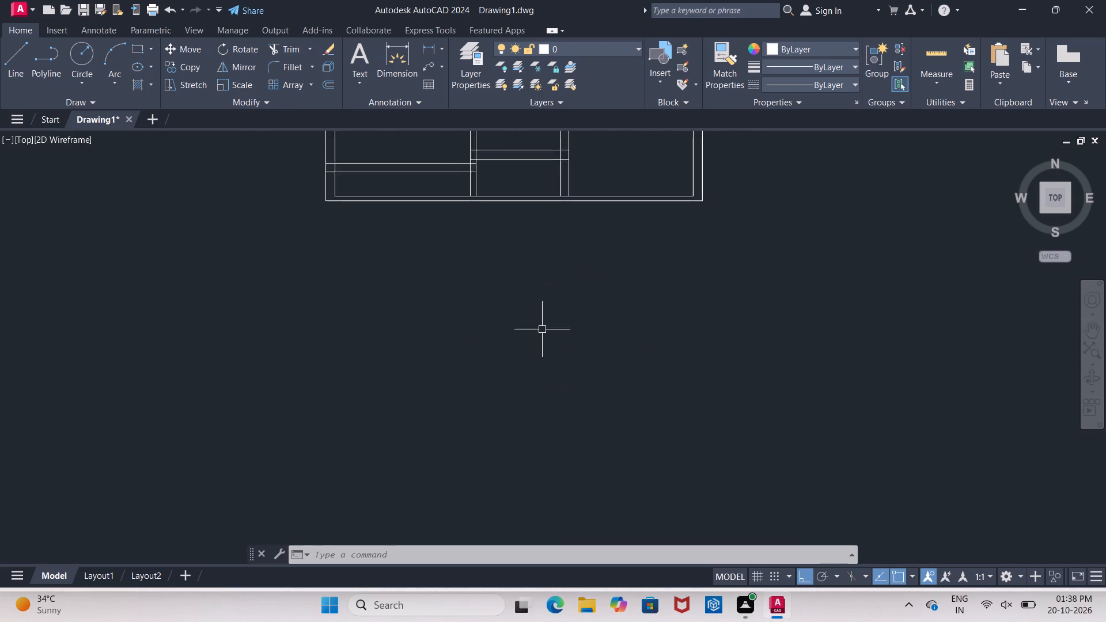
pyautogui.scroll(1, 543, 327)
pyautogui.scroll(-5, 544, 321)
pyautogui.scroll(3, 538, 274)
pyautogui.scroll(3, 612, 427)
pyautogui.scroll(-3, 535, 310)
pyautogui.scroll(1, 532, 341)
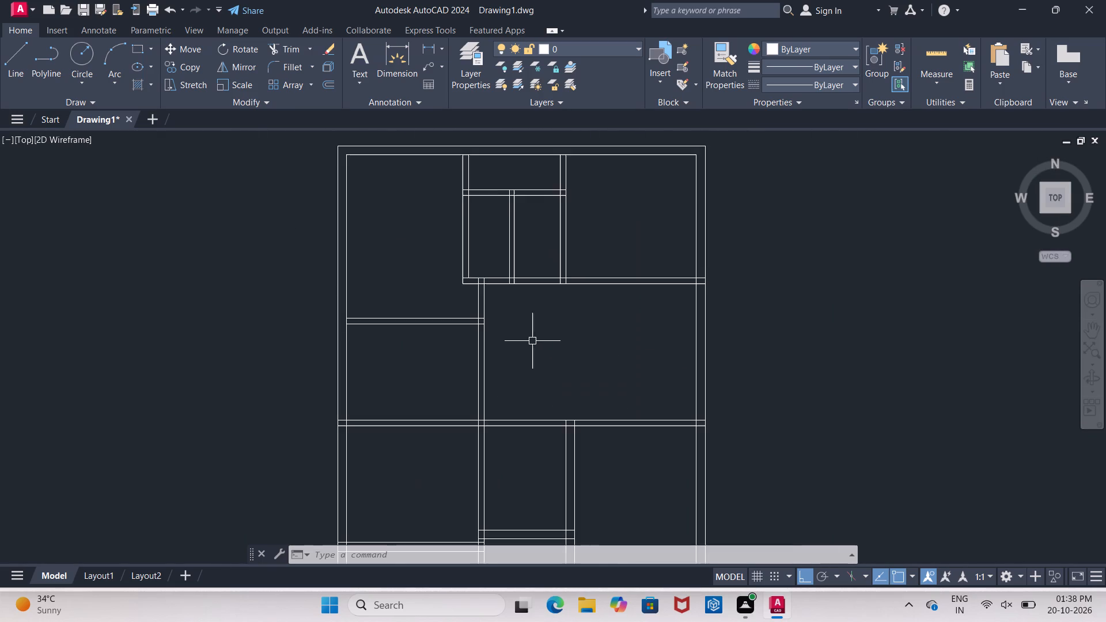
pyautogui.scroll(1, 532, 341)
pyautogui.scroll(-4, 539, 314)
pyautogui.scroll(2, 547, 367)
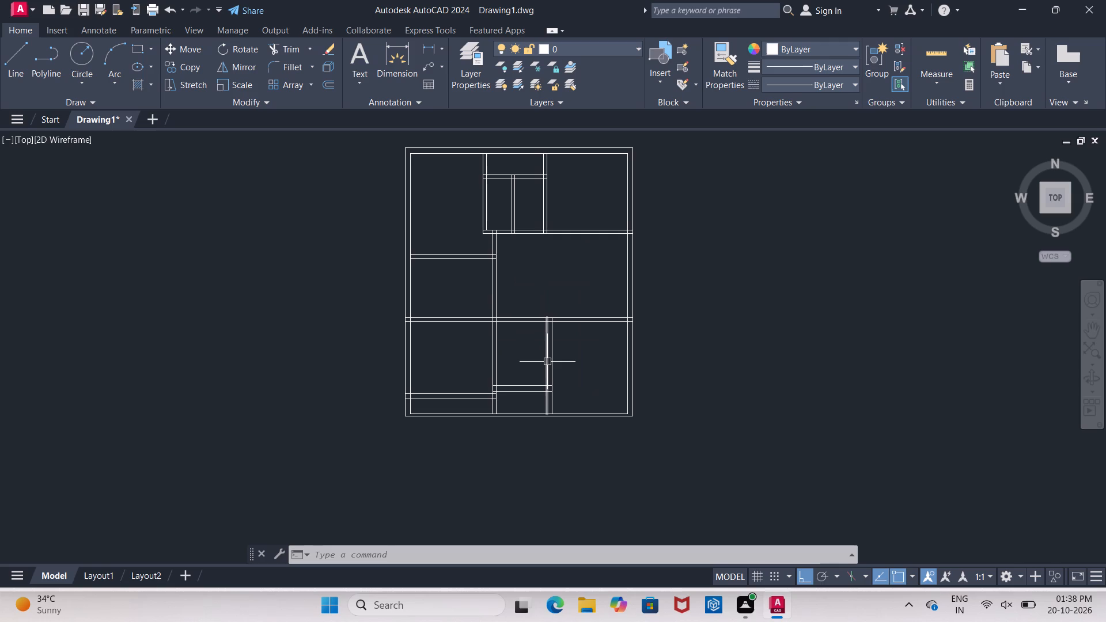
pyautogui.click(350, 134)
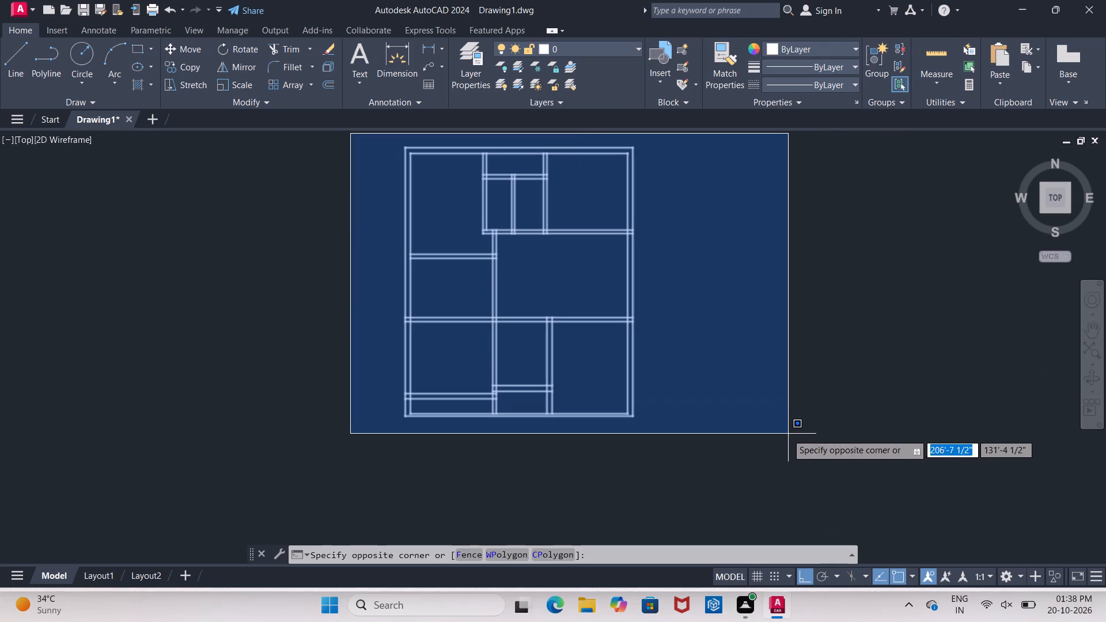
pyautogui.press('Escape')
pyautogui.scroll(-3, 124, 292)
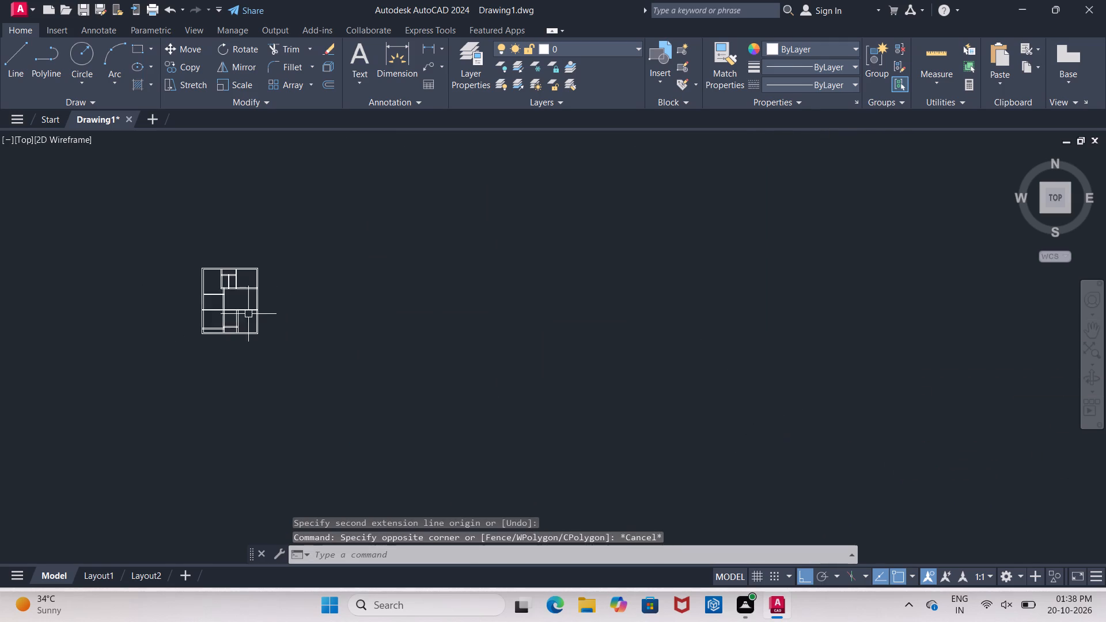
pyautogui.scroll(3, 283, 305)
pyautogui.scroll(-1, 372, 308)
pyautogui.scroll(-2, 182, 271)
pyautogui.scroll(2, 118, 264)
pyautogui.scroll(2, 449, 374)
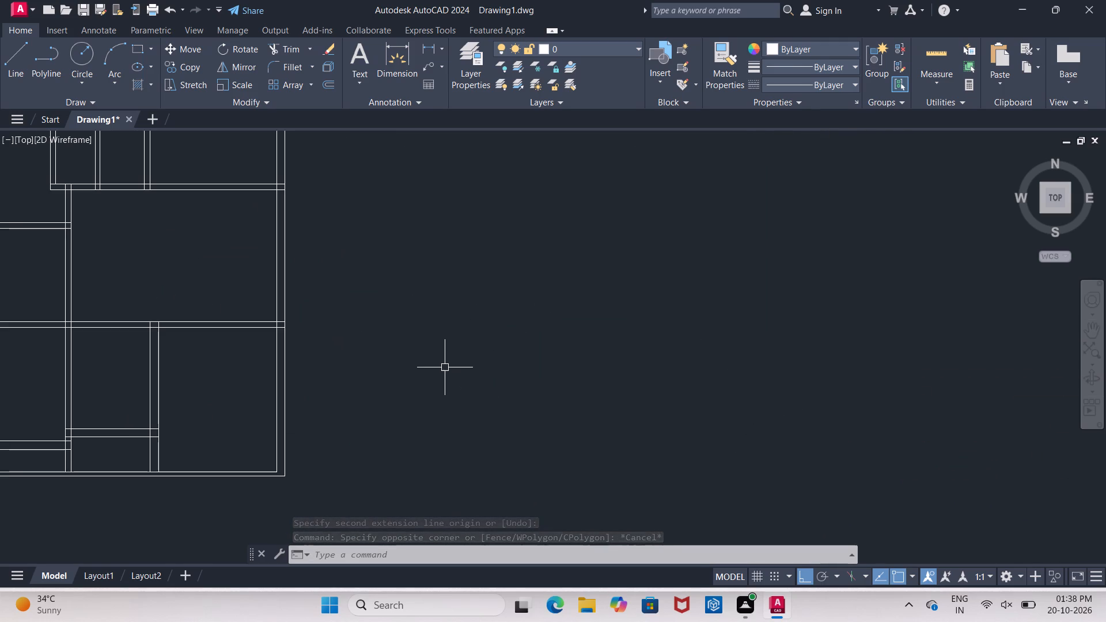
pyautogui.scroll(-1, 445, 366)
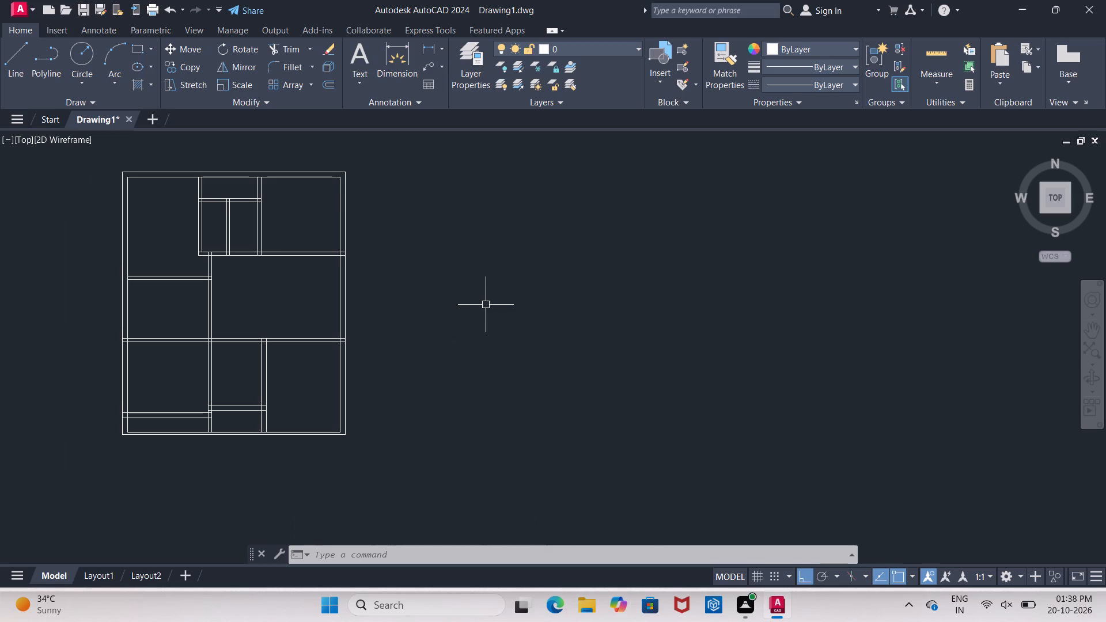
# Start a horizontal line in the empty area east of the floor plan with eastward segments of 10' and 4".
pyautogui.press('l')
pyautogui.press('Return')
pyautogui.click(504, 191)
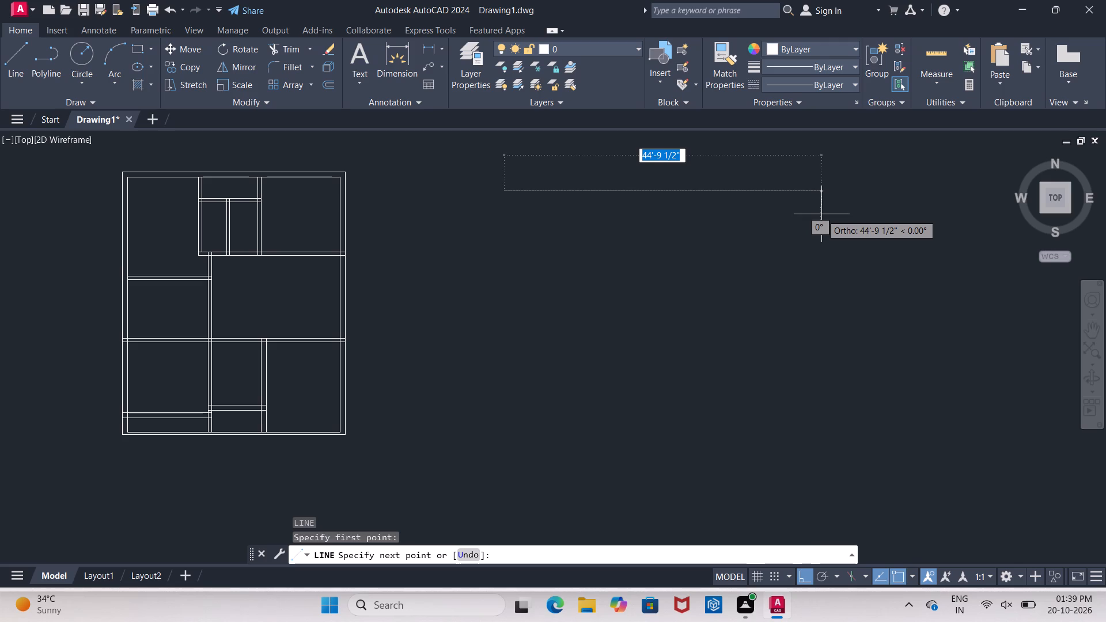
pyautogui.write('10')
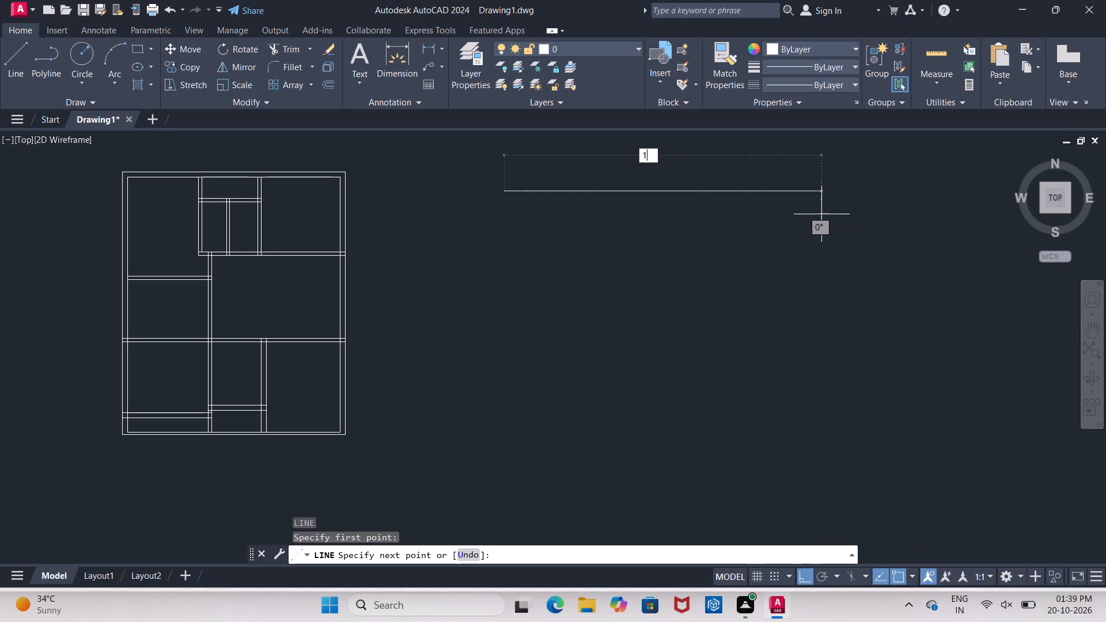
pyautogui.press("'")
pyautogui.press('Return')
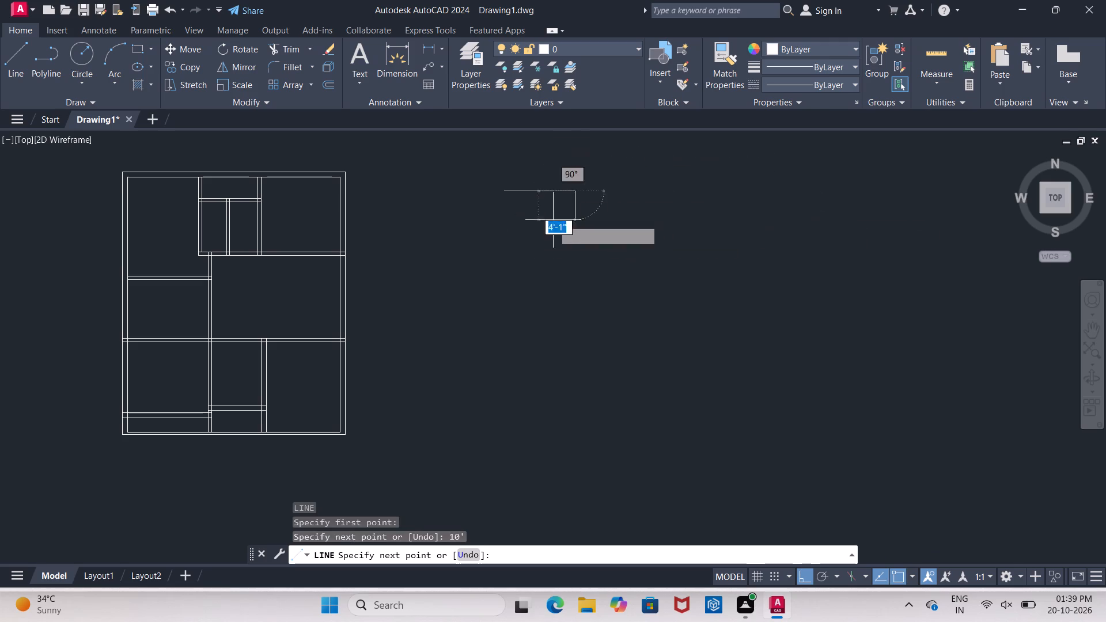
pyautogui.scroll(6, 565, 193)
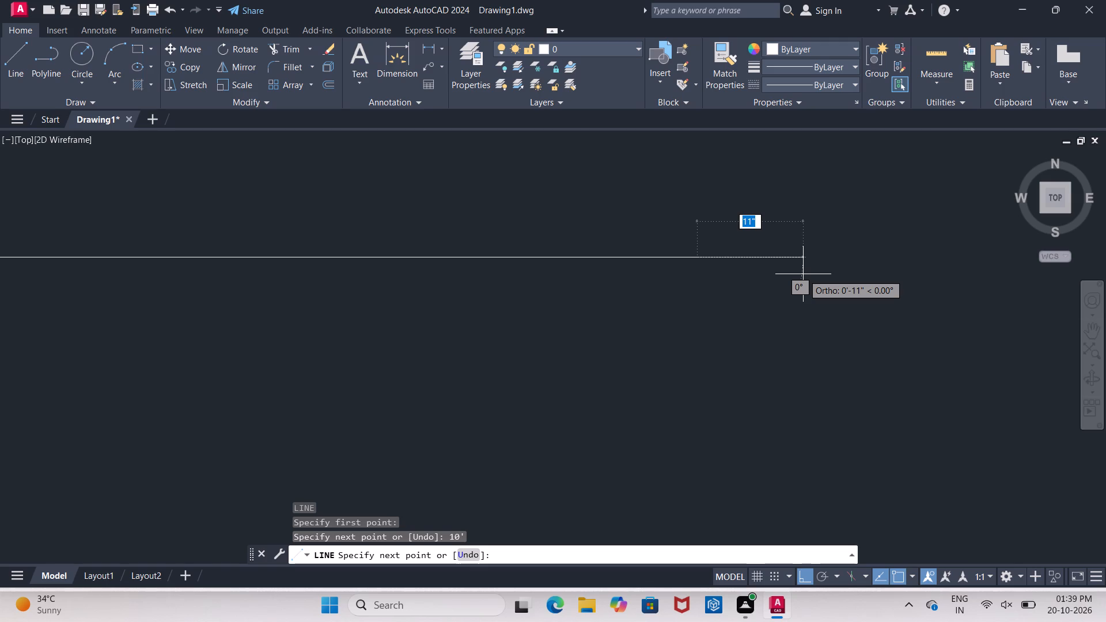
pyautogui.press('4')
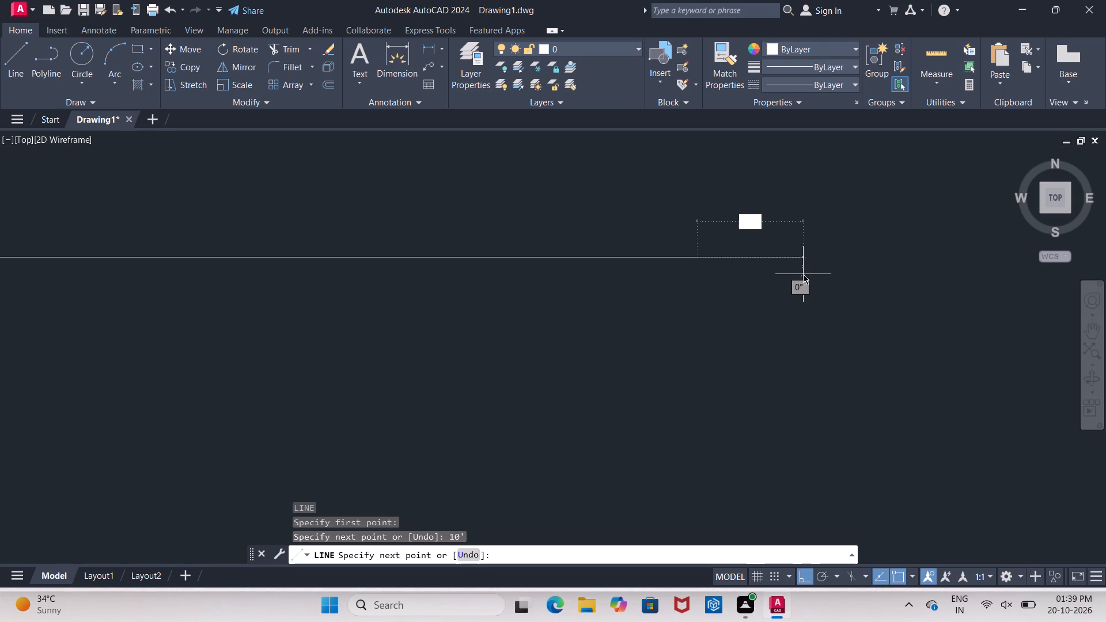
pyautogui.hotkey('shift', '"')
pyautogui.press('Return')
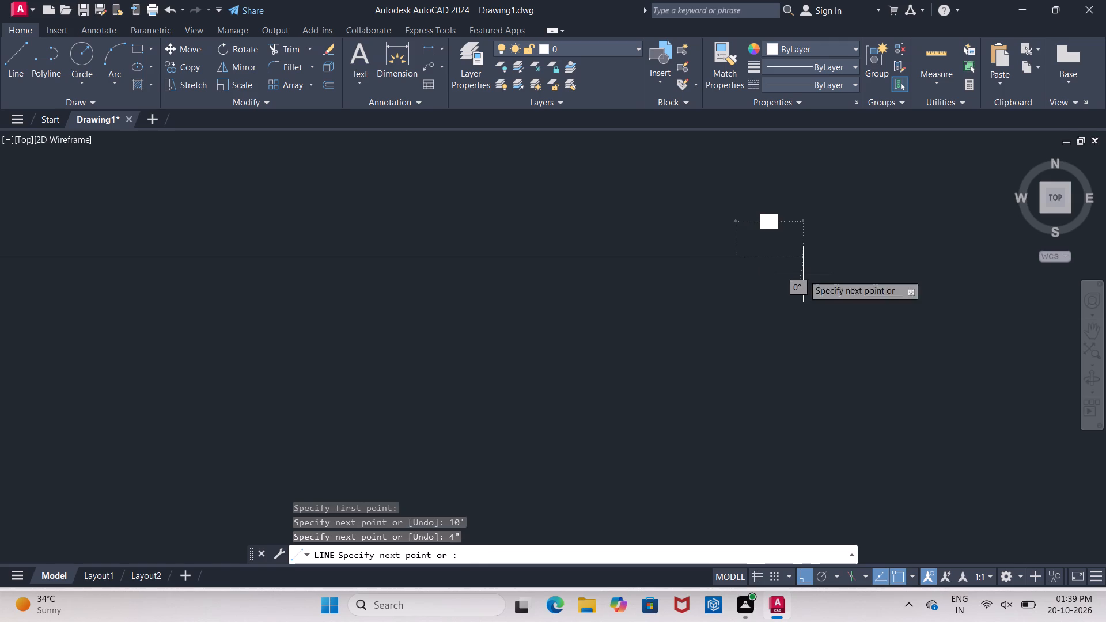
# Continue the horizontal line eastward with segments of 7'10" and 4".
pyautogui.scroll(-3, 513, 302)
pyautogui.scroll(3, 651, 313)
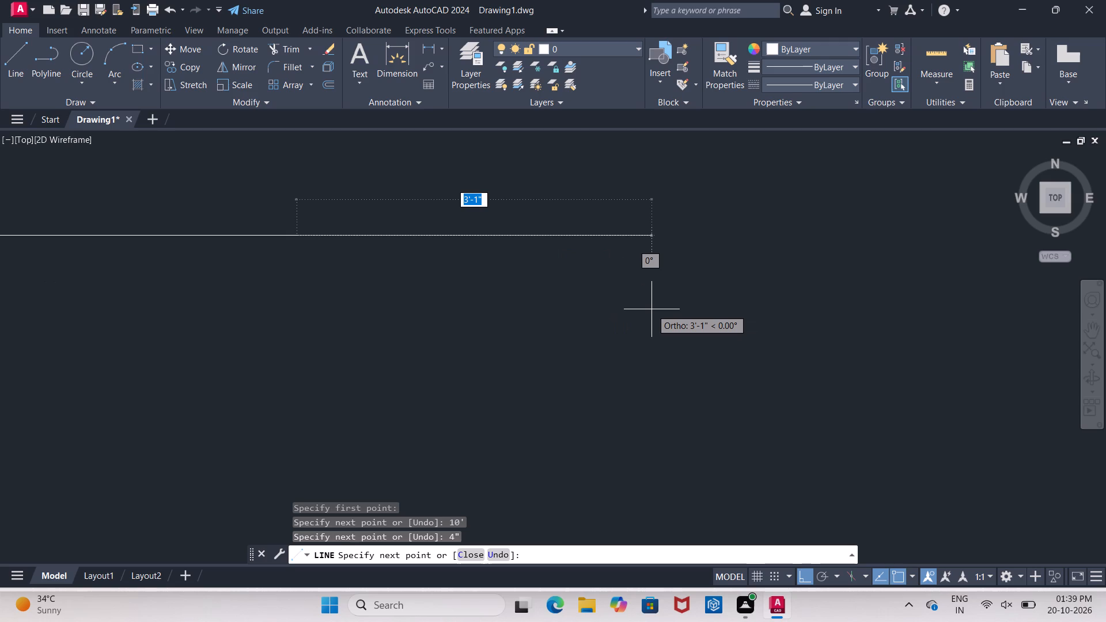
pyautogui.press('1')
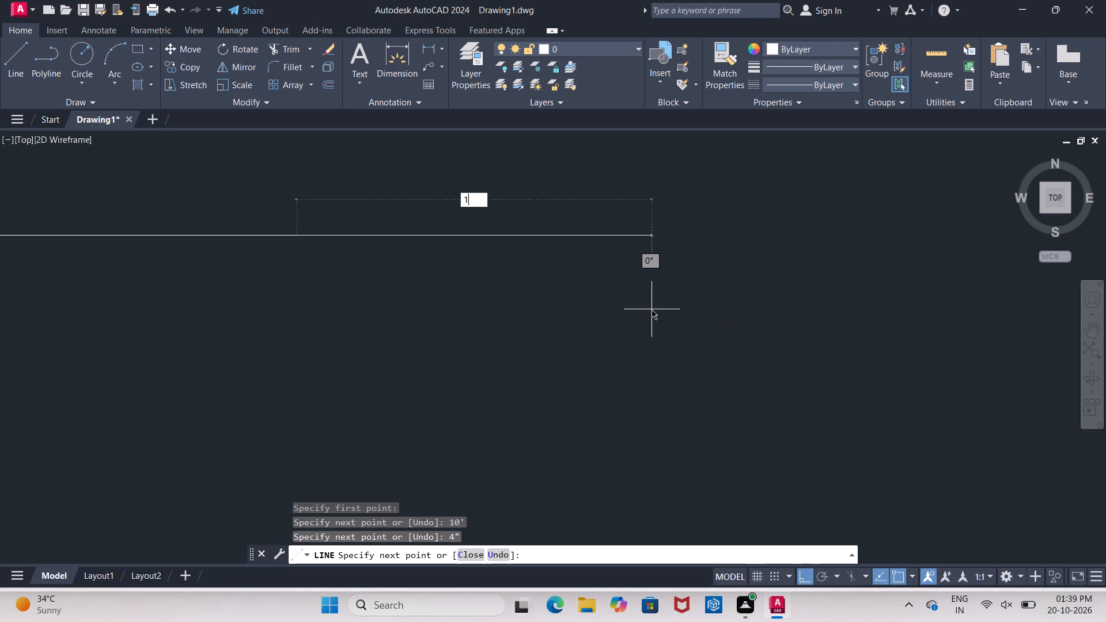
pyautogui.press('BackSpace')
pyautogui.write("7'")
pyautogui.write('10"')
pyautogui.press('Return')
pyautogui.scroll(-2, 601, 327)
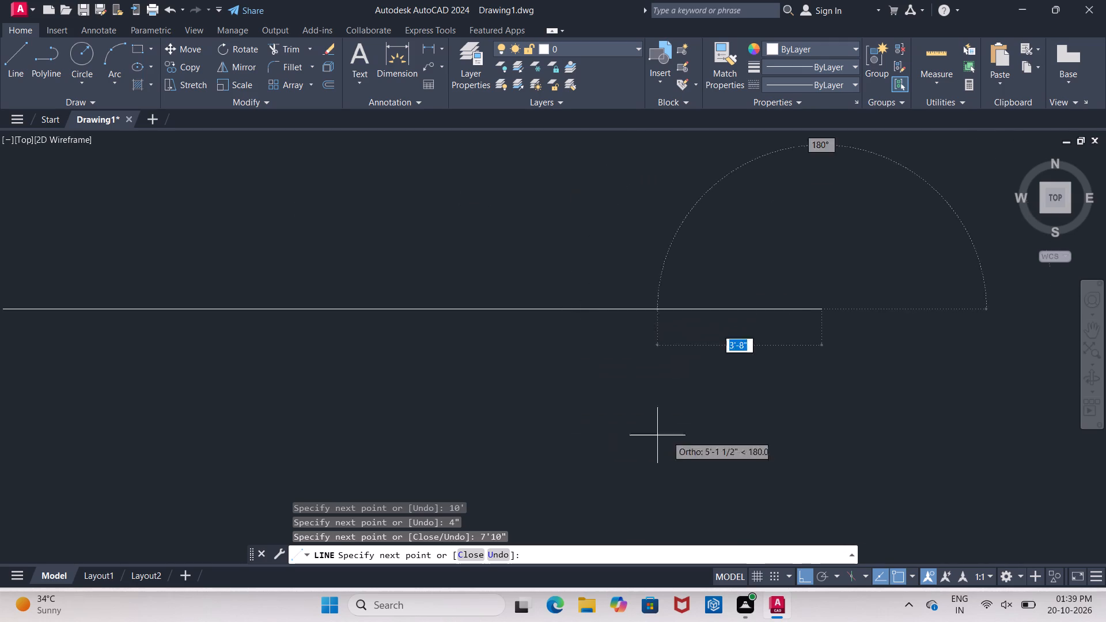
pyautogui.scroll(-2, 791, 404)
pyautogui.scroll(2, 936, 384)
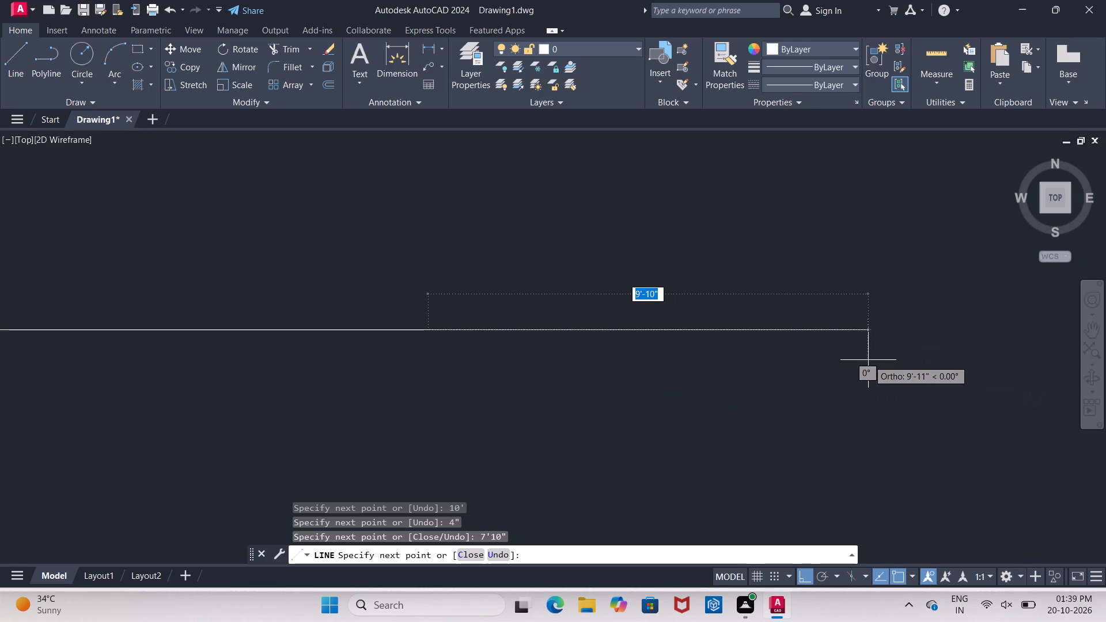
pyautogui.write('4"')
pyautogui.press('Return')
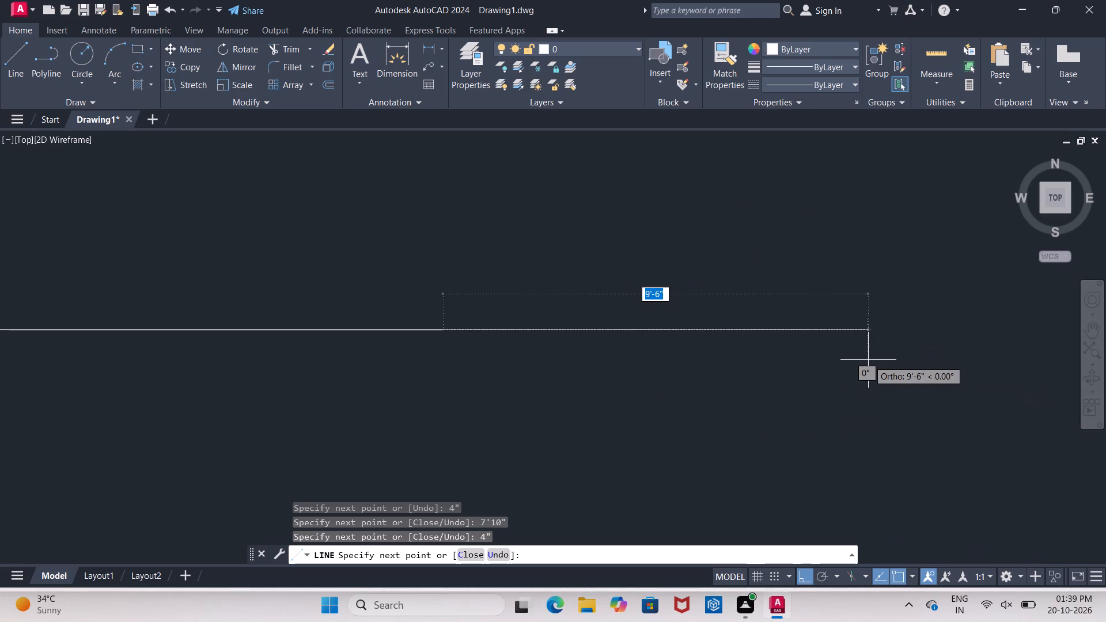
# Extend the horizontal line further east with segments of 10' and 9".
pyautogui.write("10'")
pyautogui.press('Return')
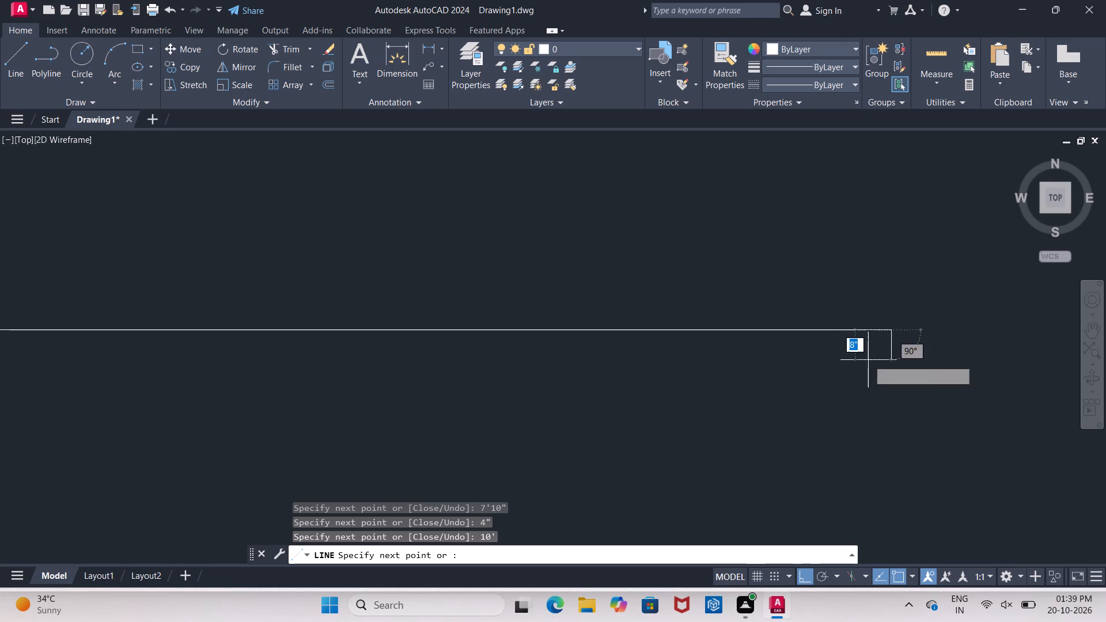
pyautogui.scroll(-5, 877, 304)
pyautogui.scroll(1, 911, 436)
pyautogui.scroll(3, 862, 318)
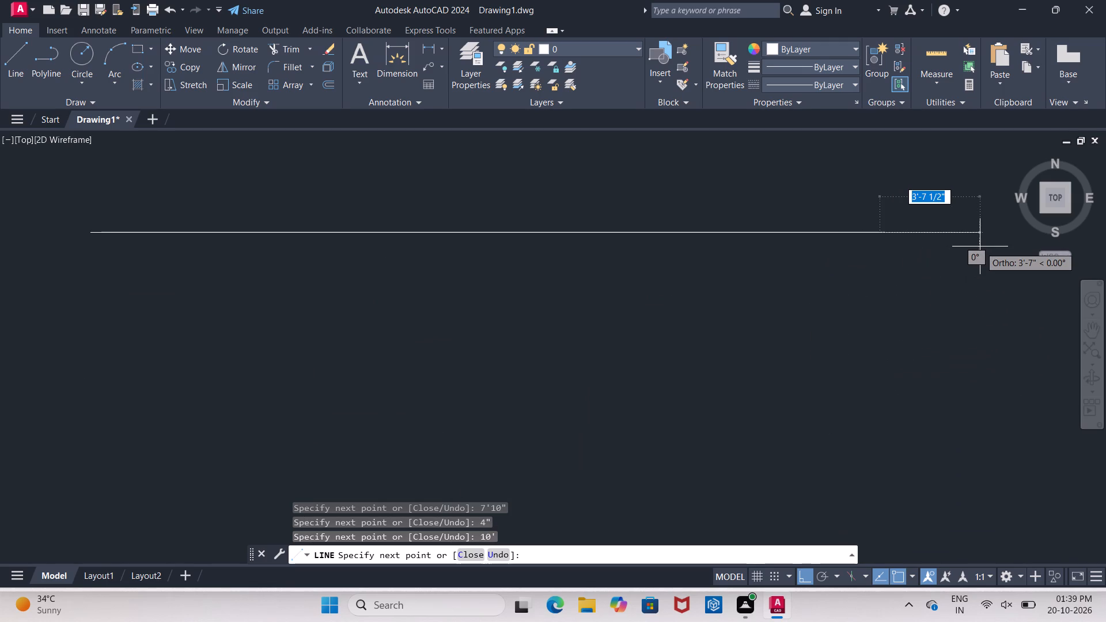
pyautogui.press('9')
pyautogui.hotkey('shift', '"')
pyautogui.press('Return')
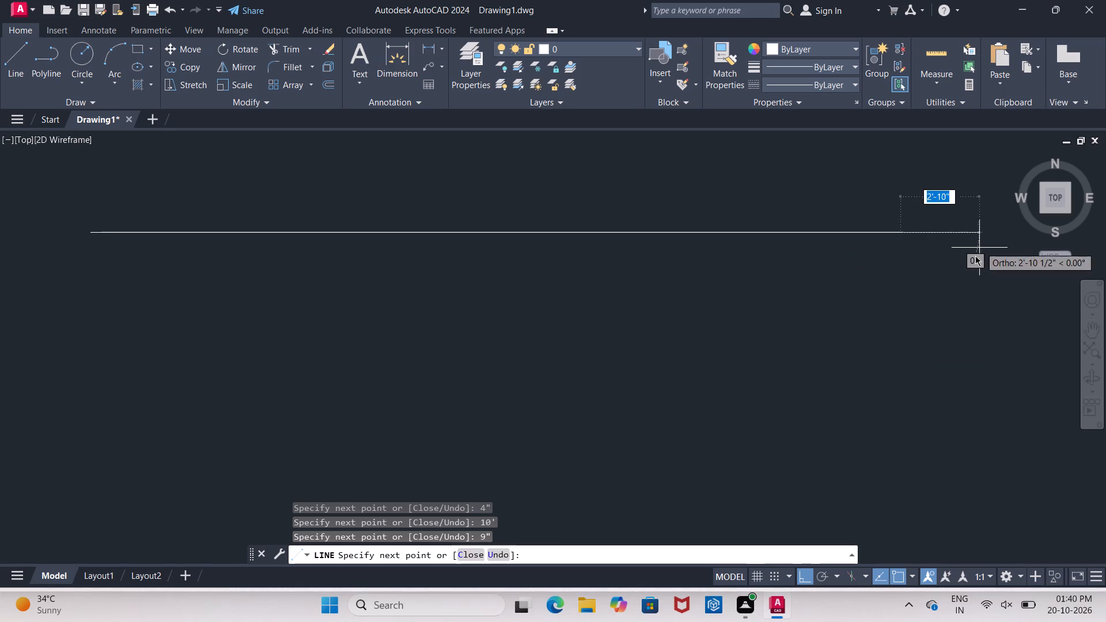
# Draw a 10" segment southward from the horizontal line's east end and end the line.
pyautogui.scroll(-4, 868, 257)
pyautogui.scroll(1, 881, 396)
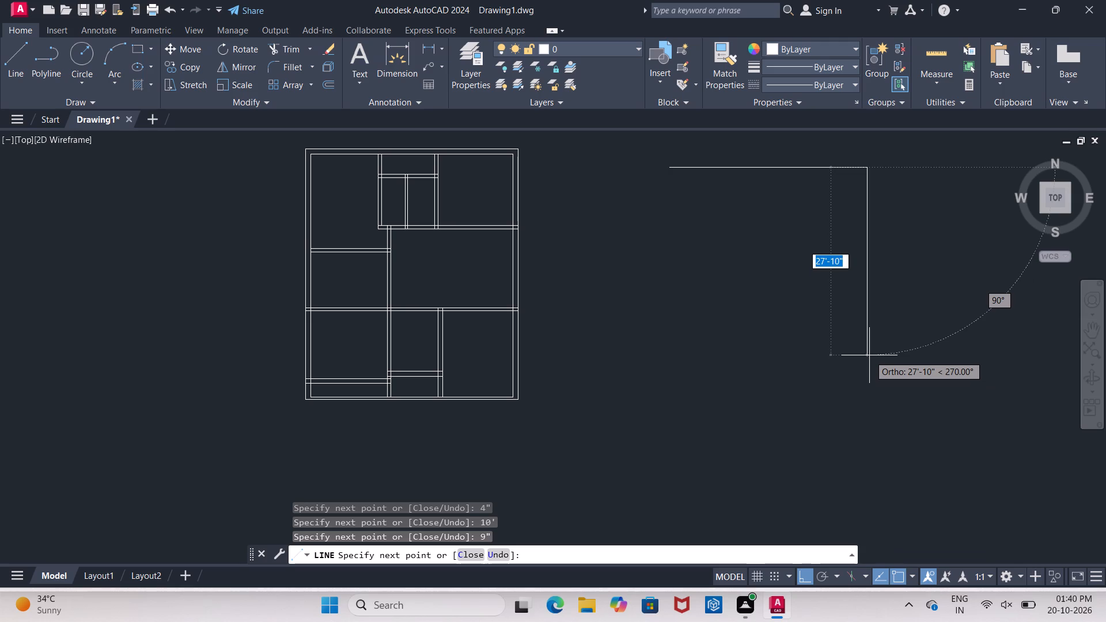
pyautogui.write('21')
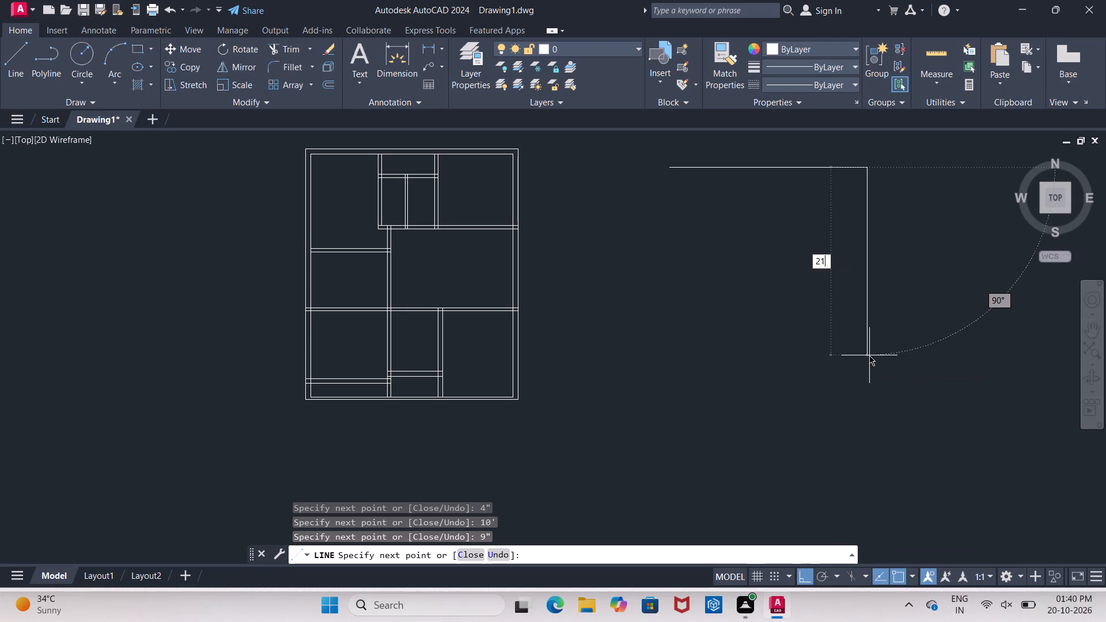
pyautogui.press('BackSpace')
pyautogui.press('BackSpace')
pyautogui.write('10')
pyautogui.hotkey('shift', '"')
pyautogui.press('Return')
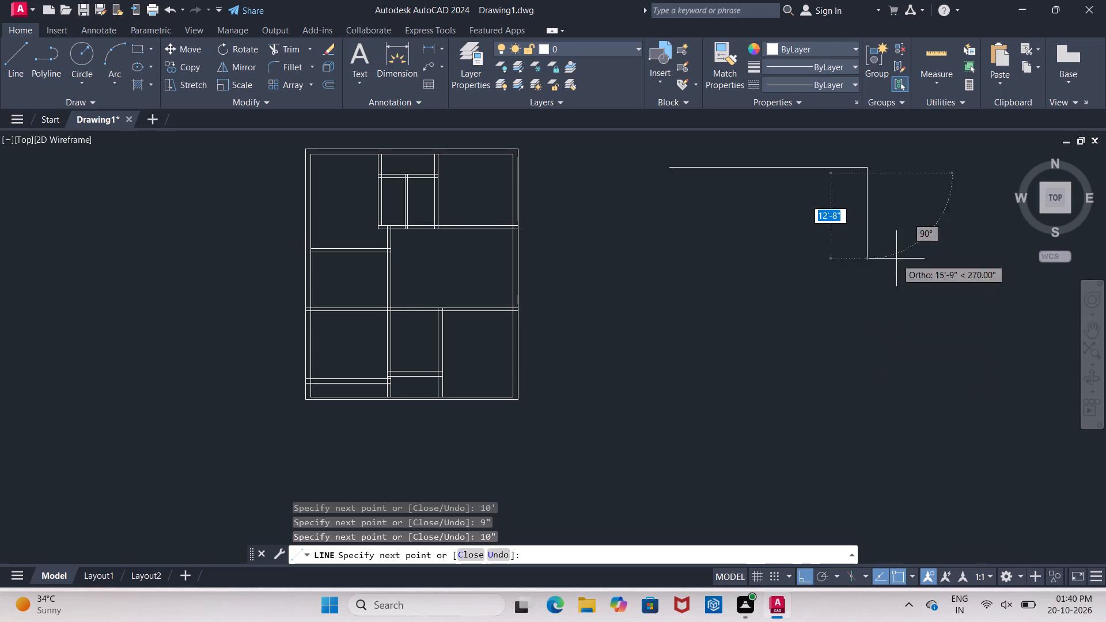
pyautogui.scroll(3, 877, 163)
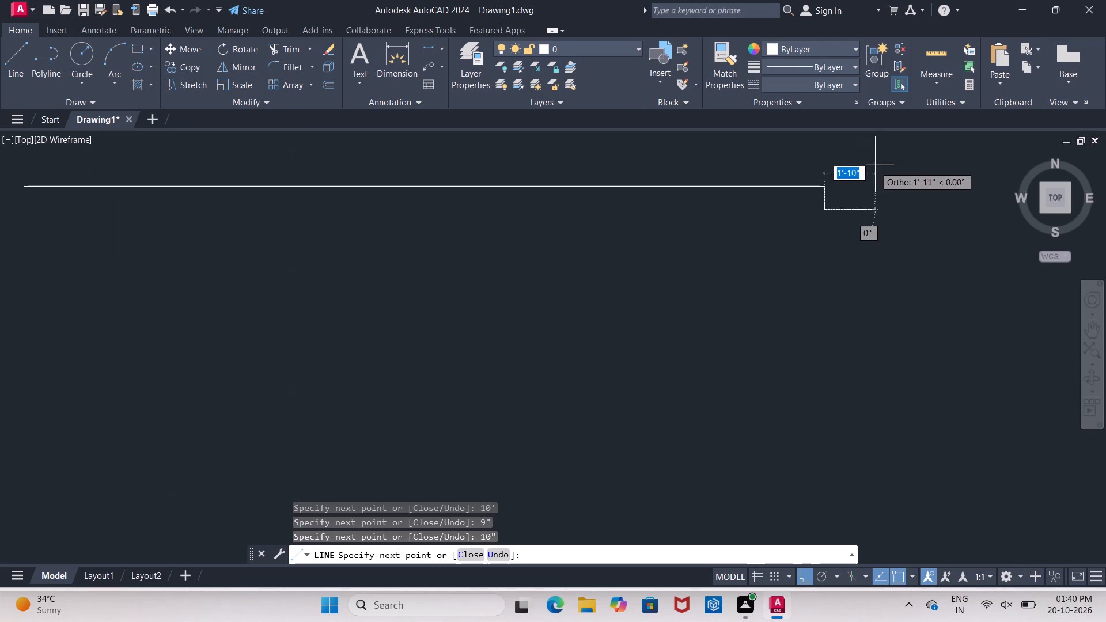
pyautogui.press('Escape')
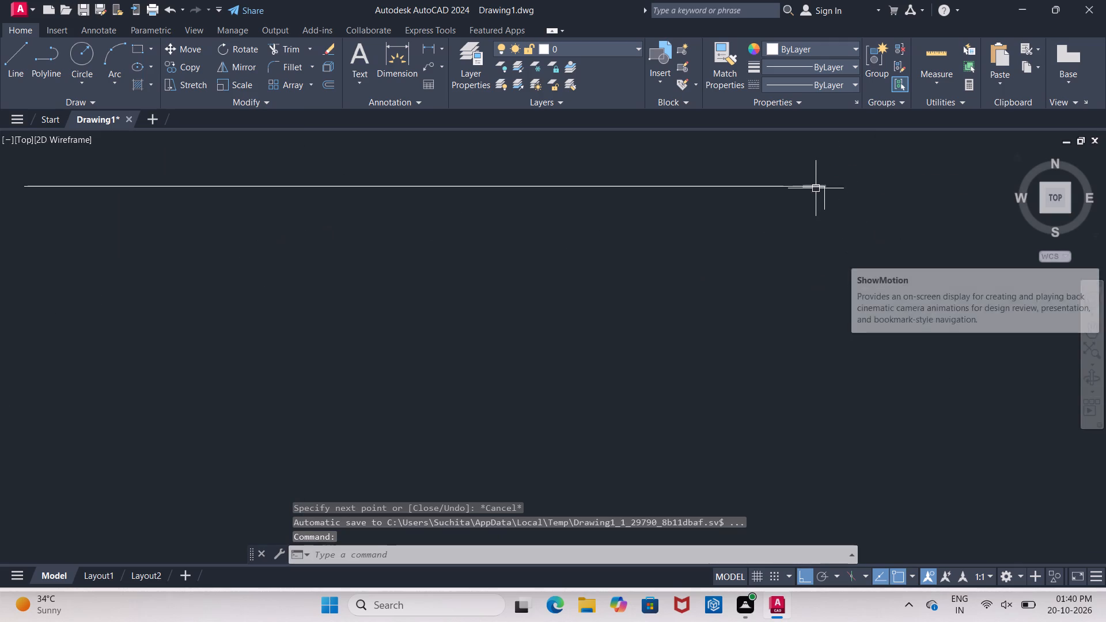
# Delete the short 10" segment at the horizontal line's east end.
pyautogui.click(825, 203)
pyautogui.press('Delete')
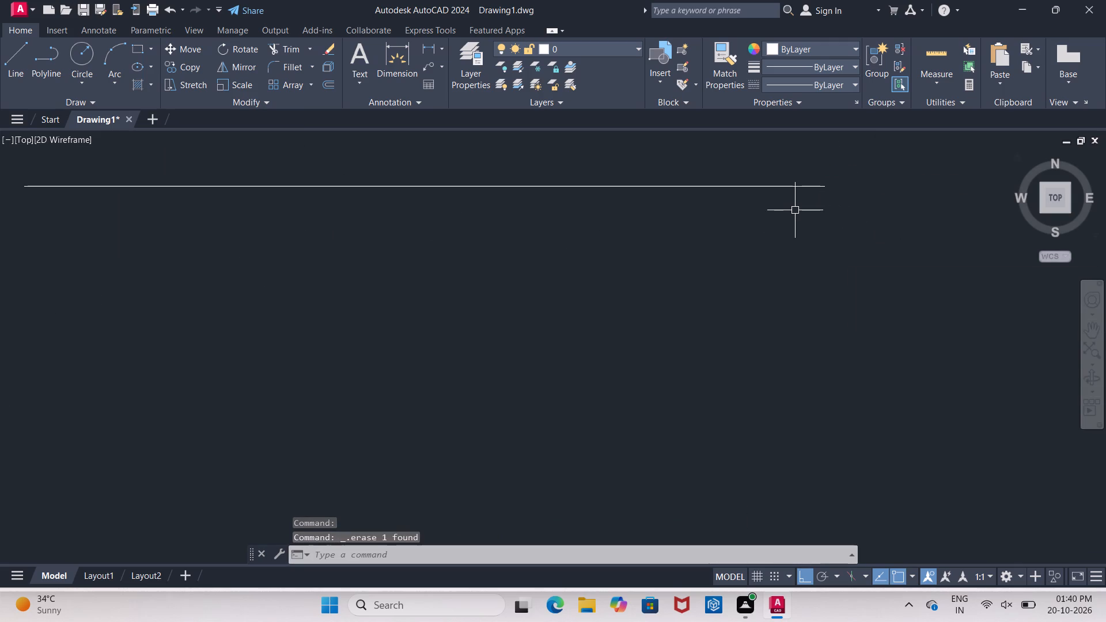
# Draw a new line 10' southward from the east end of the horizontal line.
pyautogui.press('l')
pyautogui.press('Return')
pyautogui.click(826, 188)
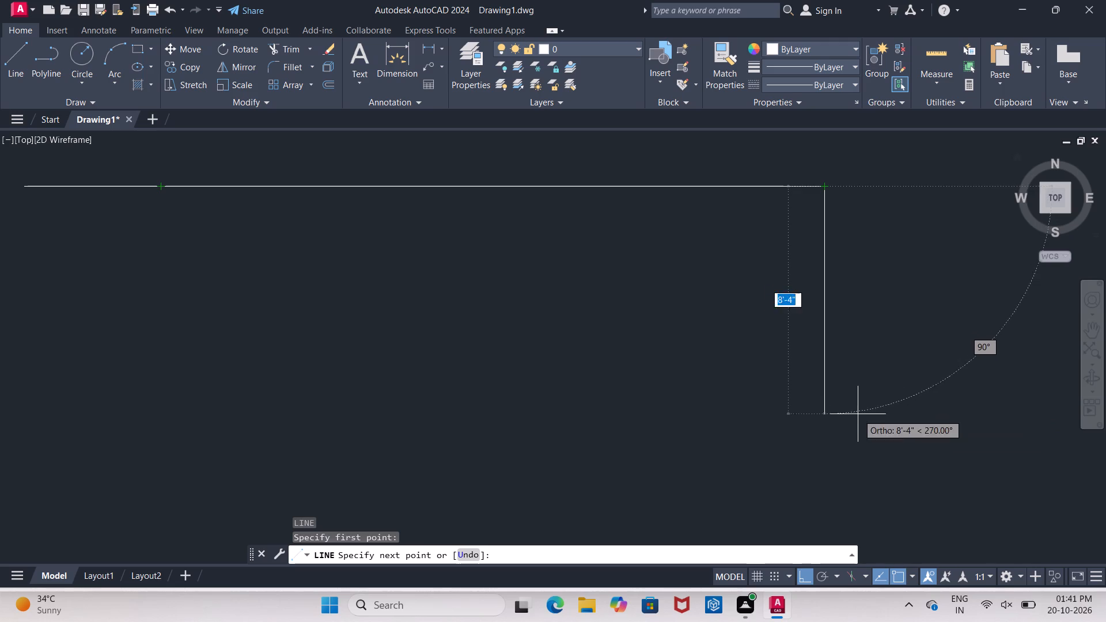
pyautogui.press('1')
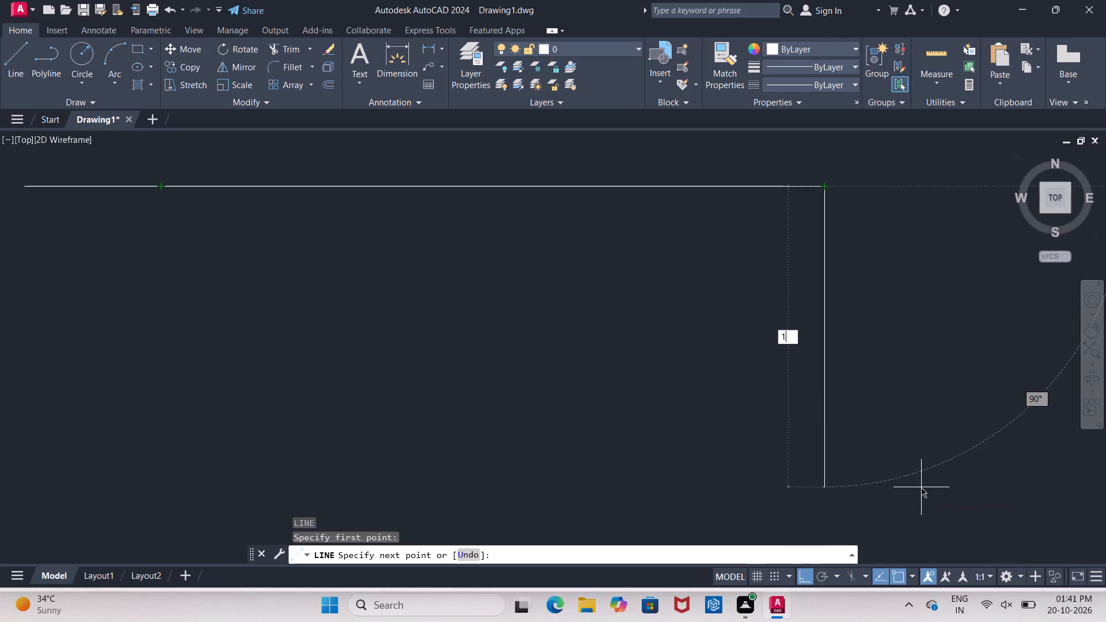
pyautogui.press('0')
pyautogui.press("'")
pyautogui.press('Return')
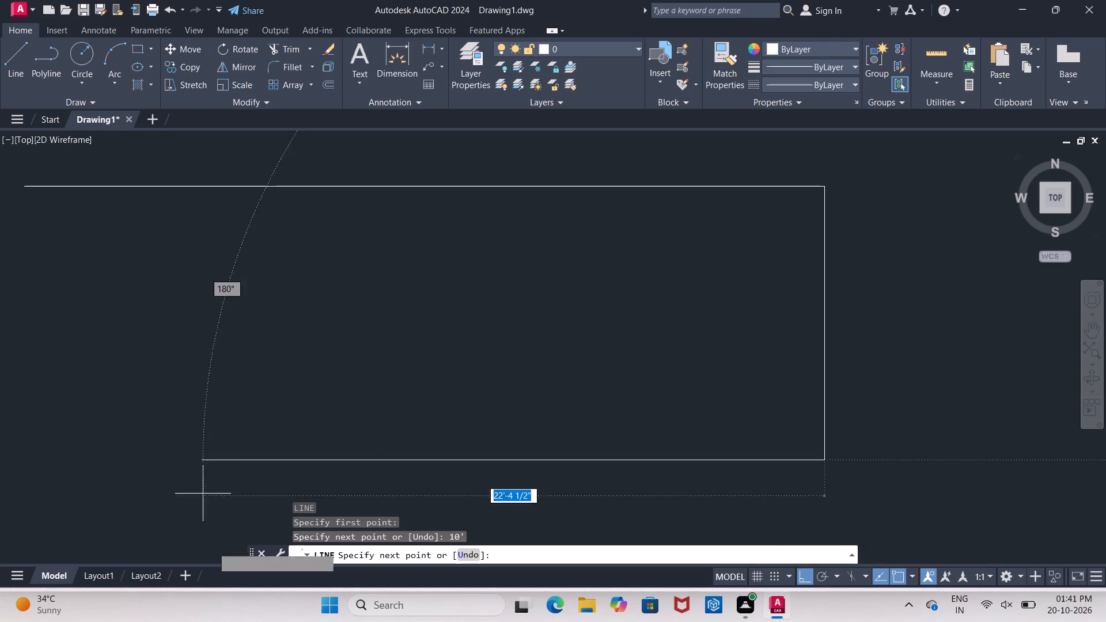
# Add a 4" segment northward from the lower end of the 10' vertical line.
pyautogui.scroll(-3, 634, 173)
pyautogui.scroll(2, 673, 181)
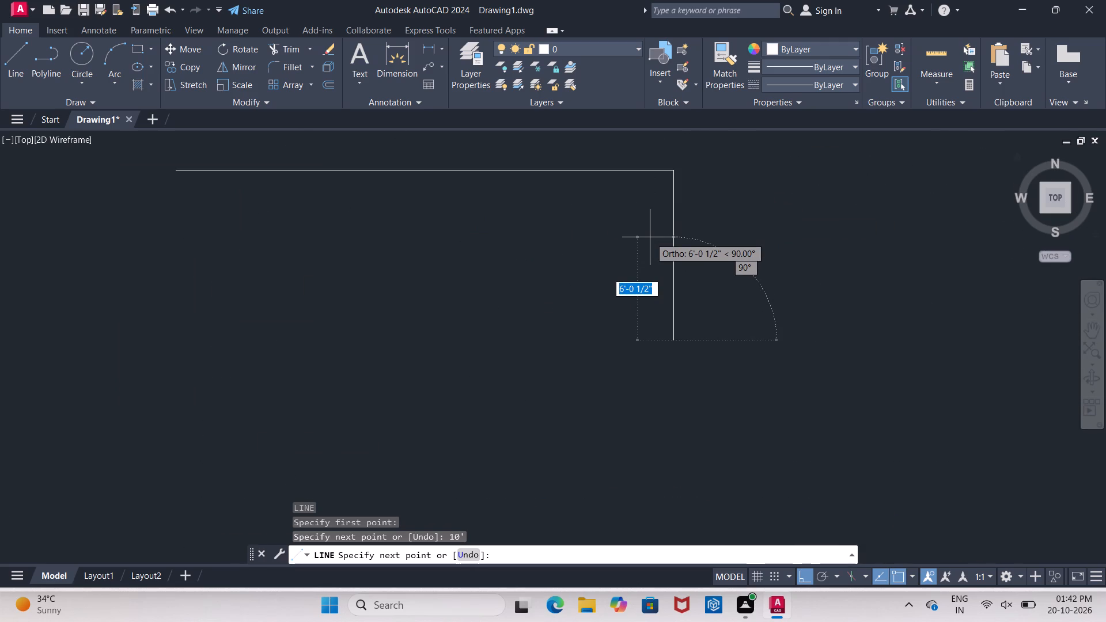
pyautogui.press('4')
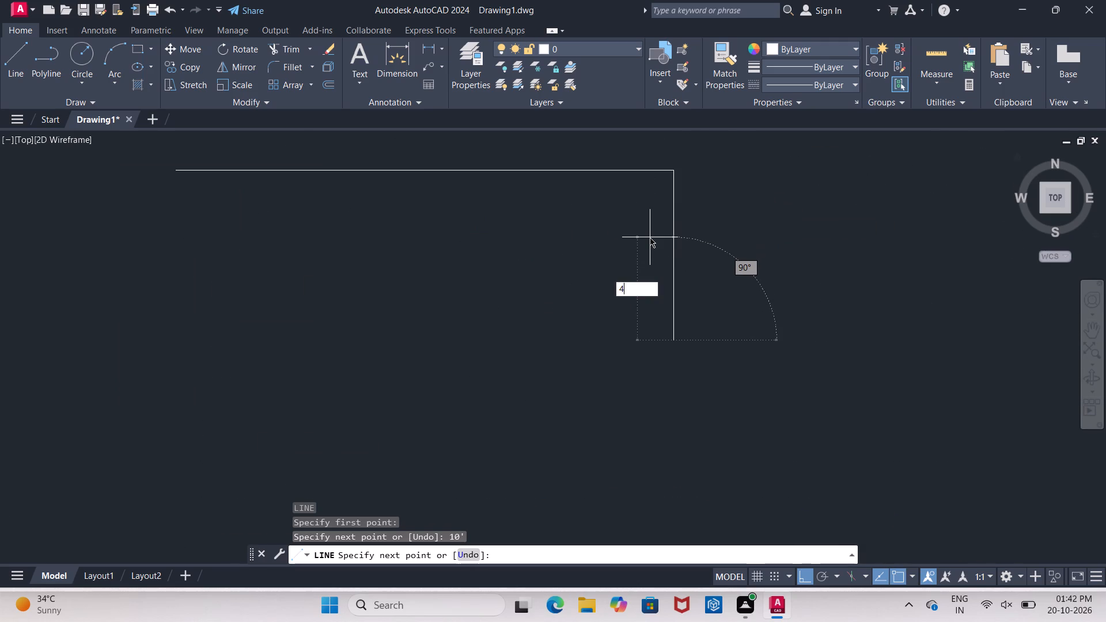
pyautogui.hotkey('shift', '"')
pyautogui.press('Return')
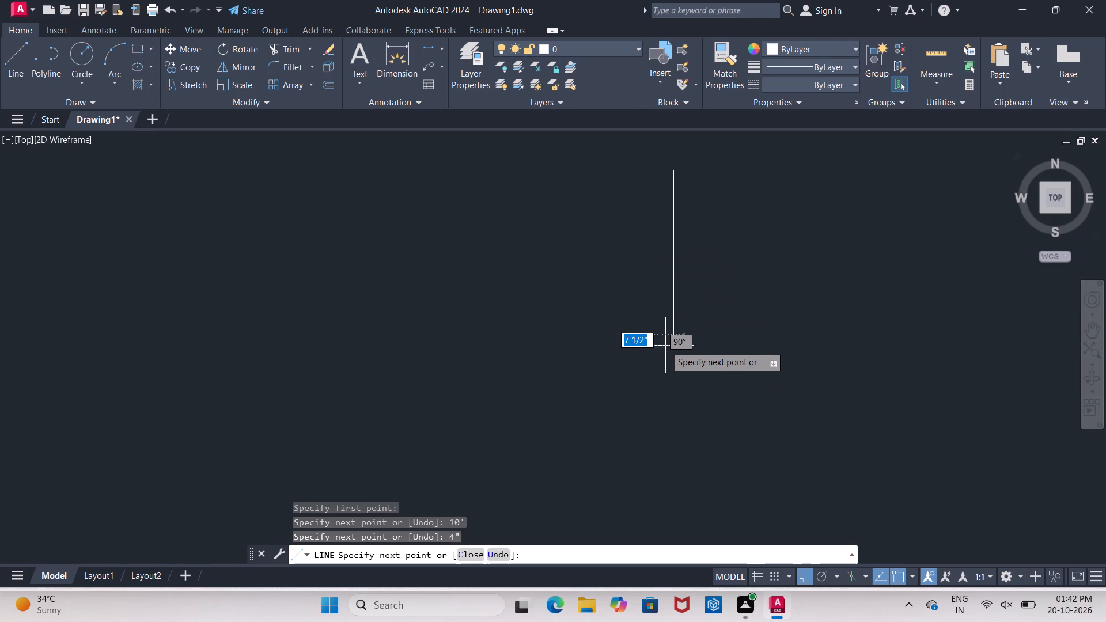
# Add an 11'8" segment southward to continue the east vertical line of the second outline.
pyautogui.write('11')
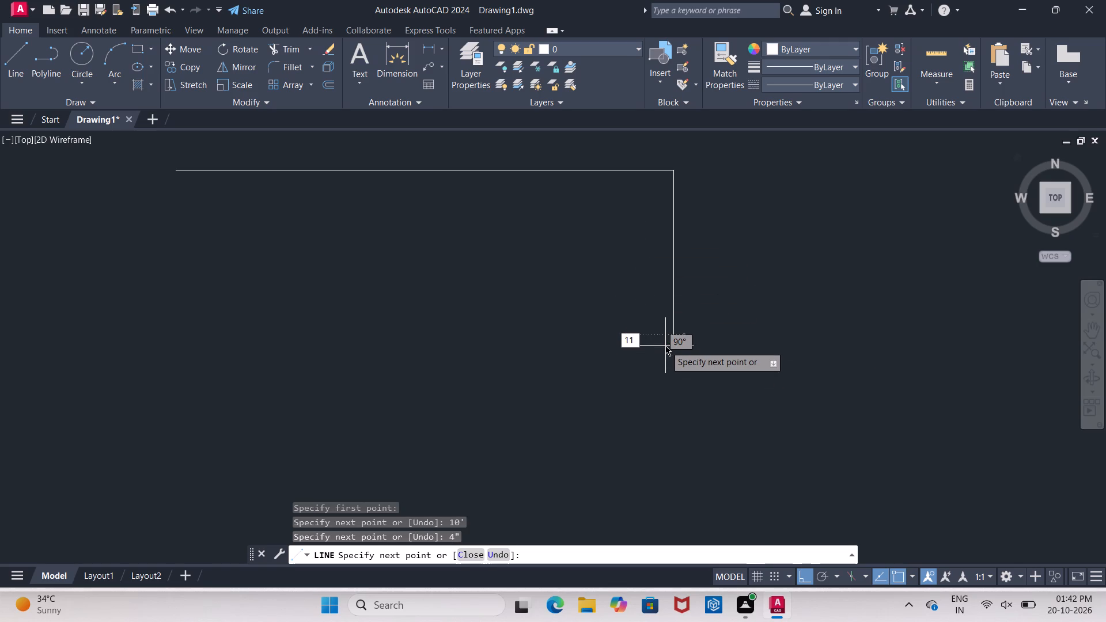
pyautogui.press("'")
pyautogui.press('8')
pyautogui.hotkey('shift', '"')
pyautogui.press('Return')
# Add a 1' segment southward at the lower end of the east vertical line.
pyautogui.scroll(-2, 700, 242)
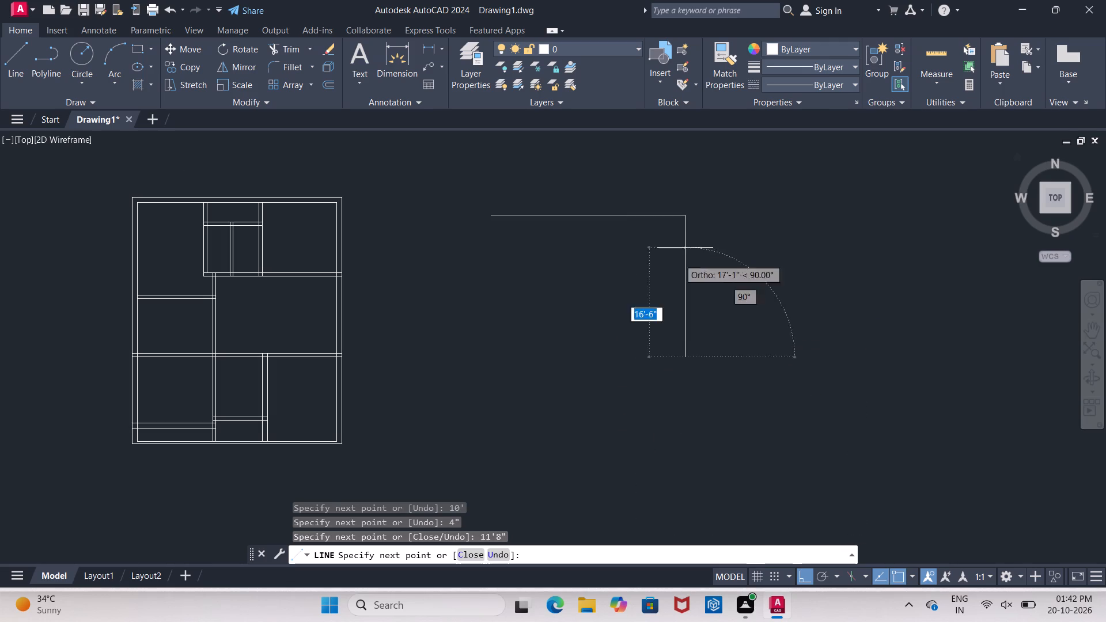
pyautogui.scroll(2, 695, 374)
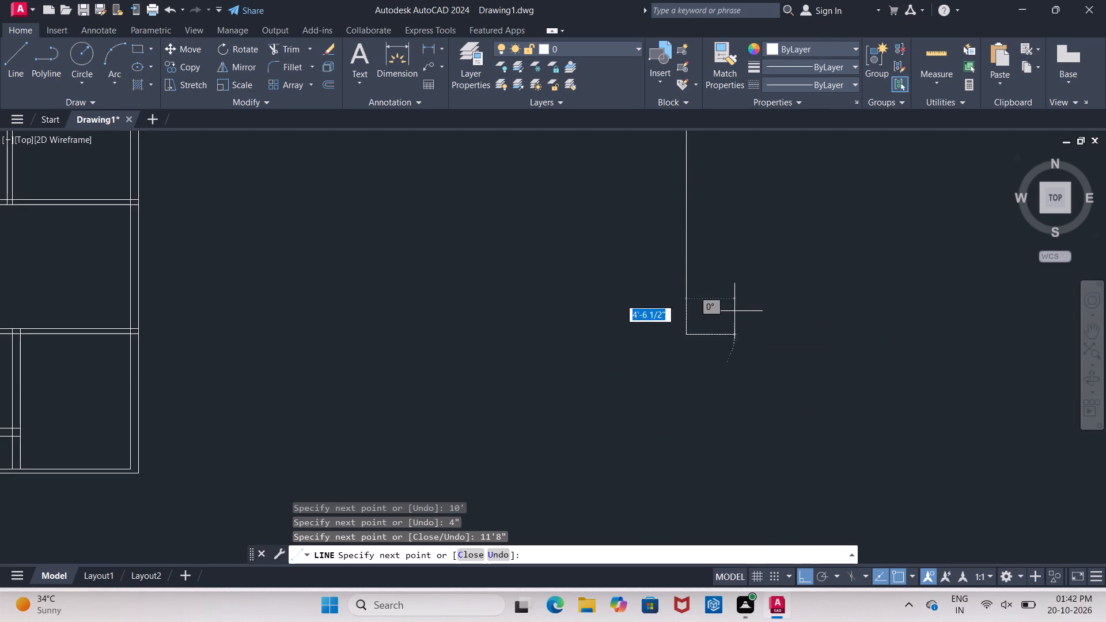
pyautogui.scroll(2, 714, 294)
pyautogui.scroll(-4, 663, 289)
pyautogui.scroll(1, 688, 278)
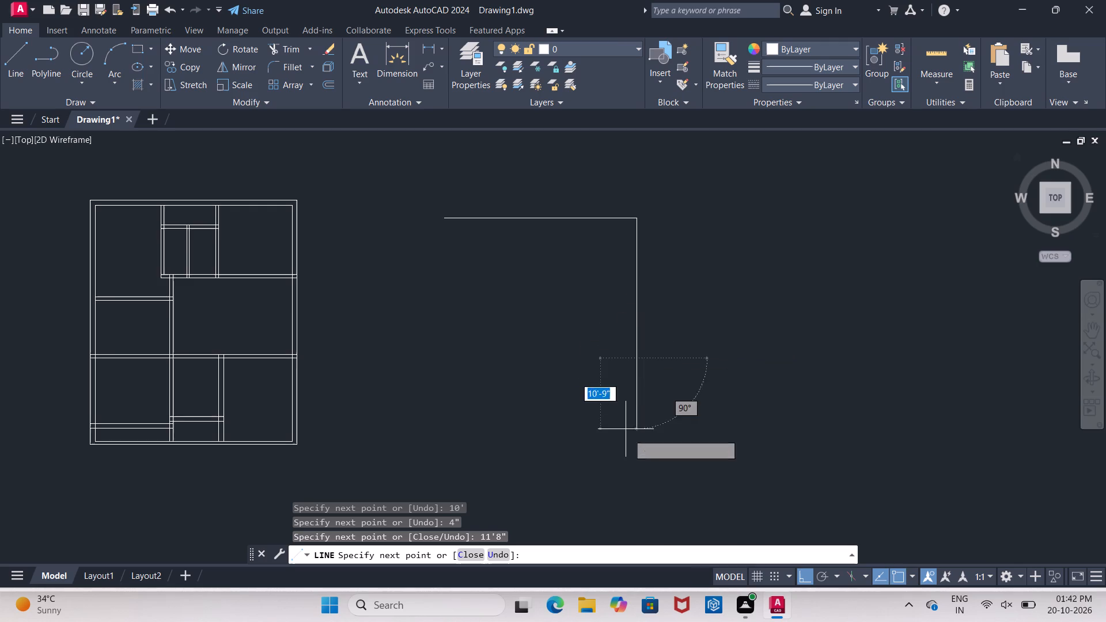
pyautogui.press('1')
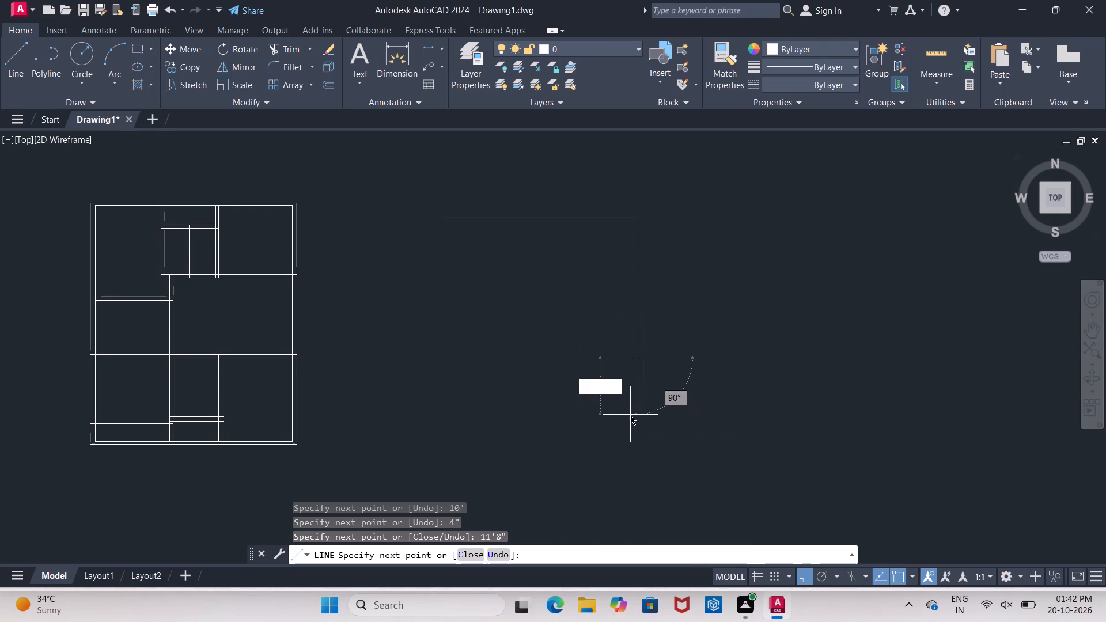
pyautogui.press("'")
pyautogui.press('Return')
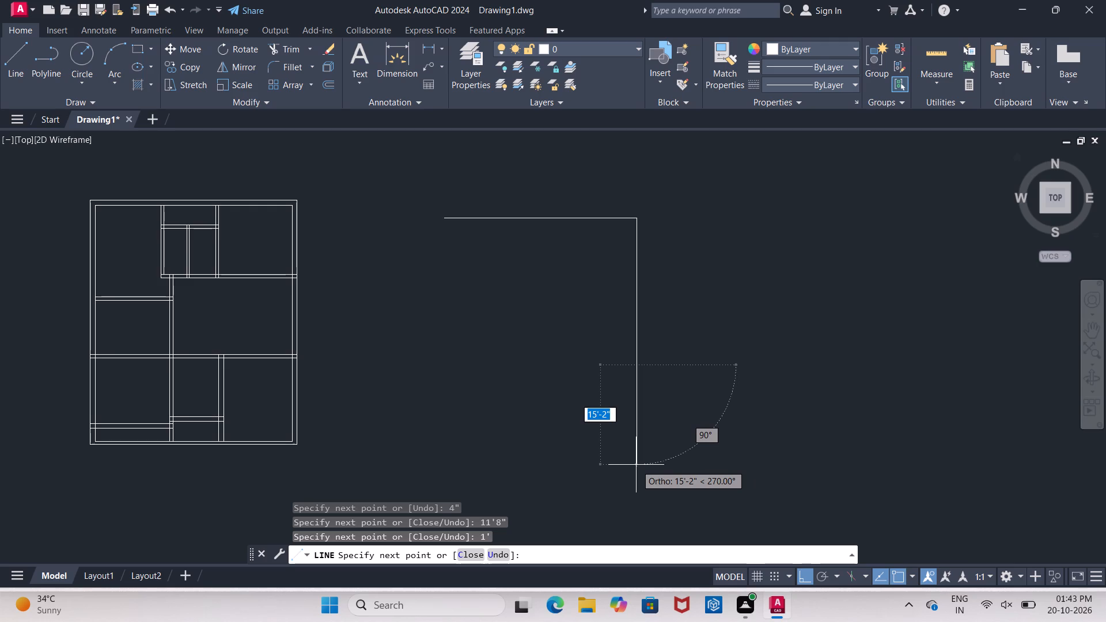
# Add a 12'2" segment southward to complete the east edge of the second outline.
pyautogui.write("12'")
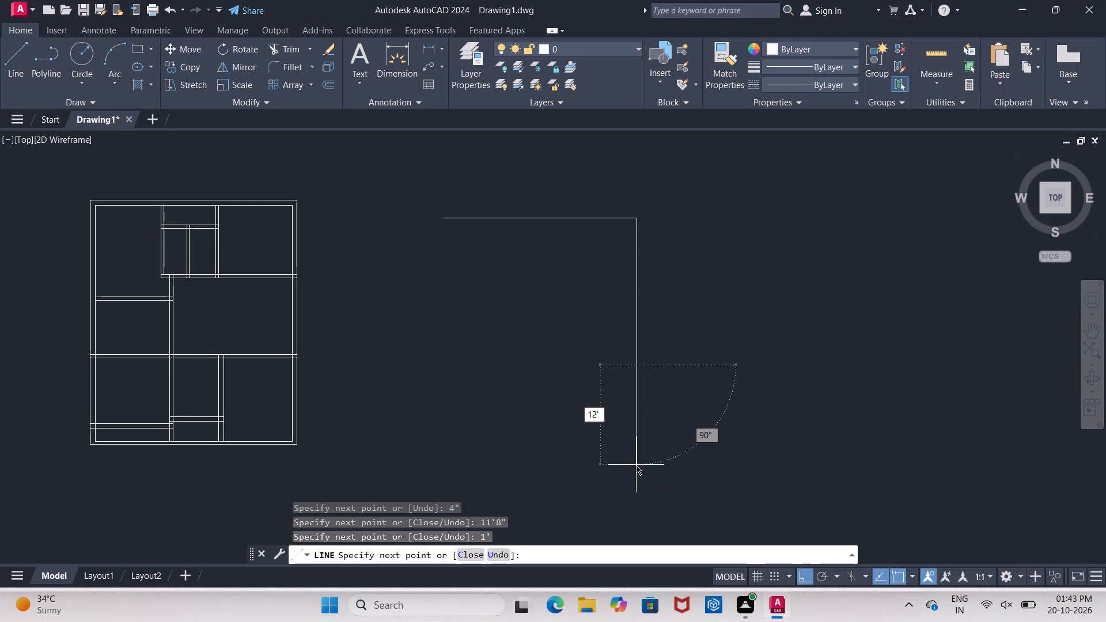
pyautogui.press('2')
pyautogui.hotkey('shift', '"')
pyautogui.press('Return')
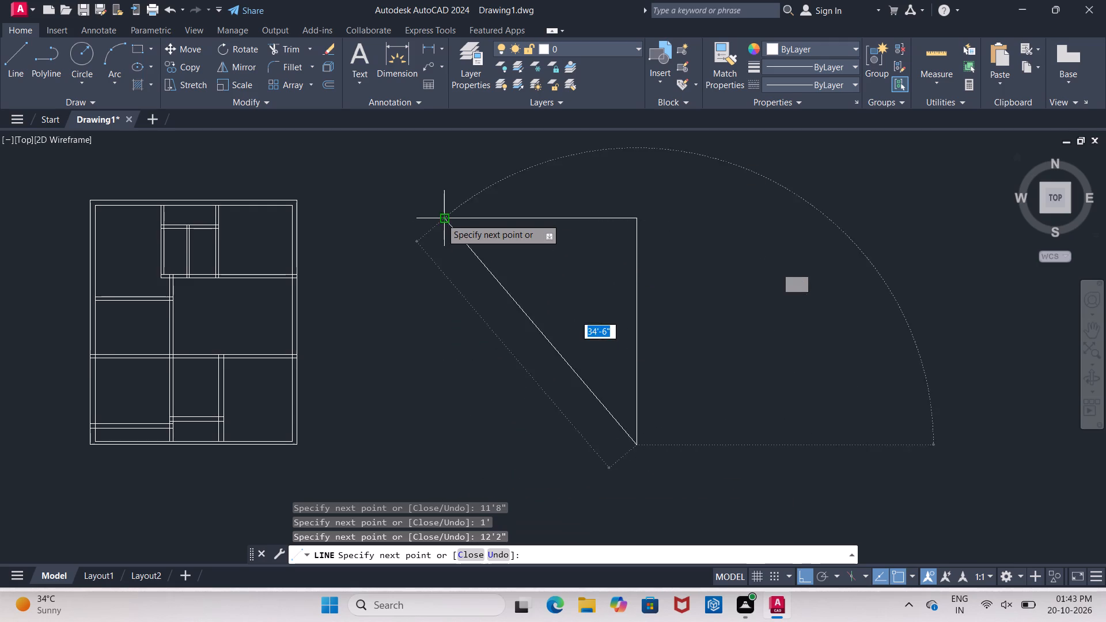
# Draw the bottom edge westward to align with the top line's west end, and add a further 9" segment westward.
pyautogui.click(446, 344)
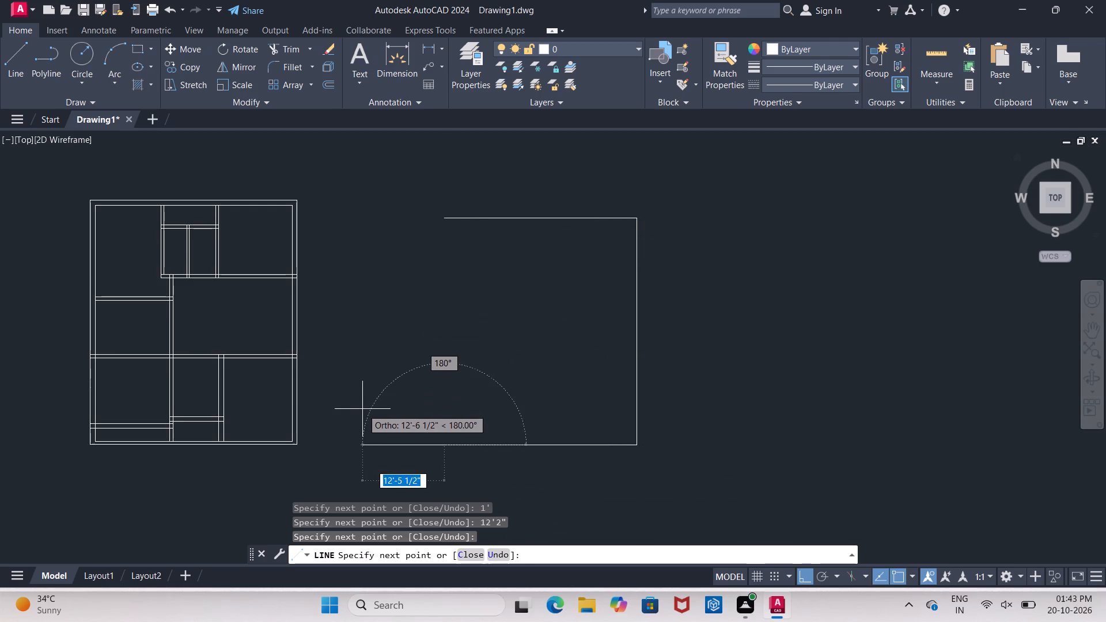
pyautogui.press('9')
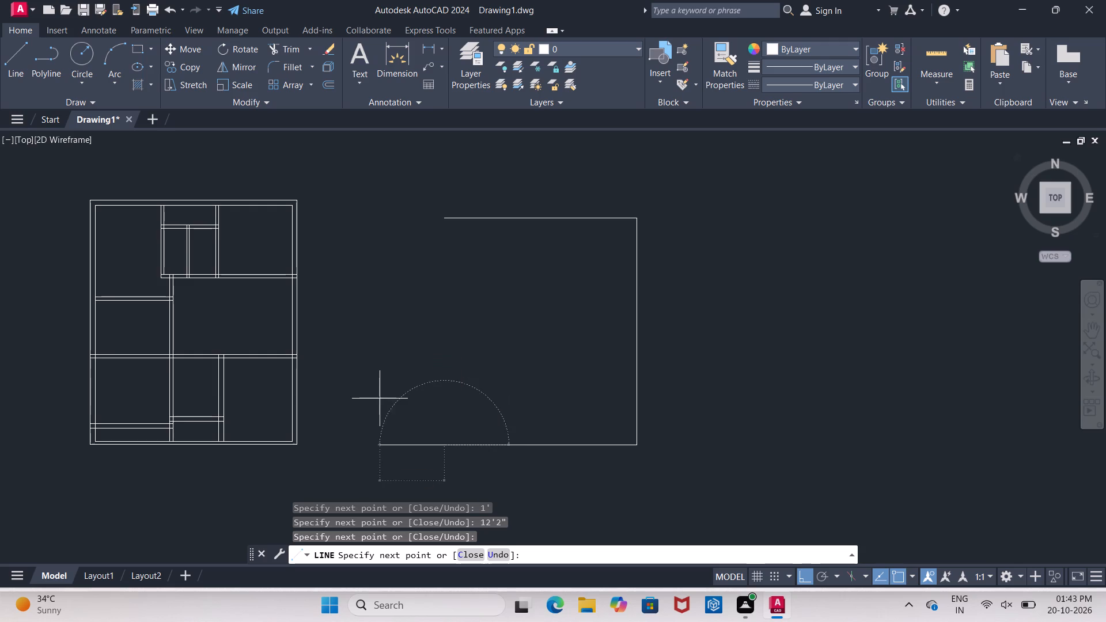
pyautogui.hotkey('shift', '"')
pyautogui.press('Return')
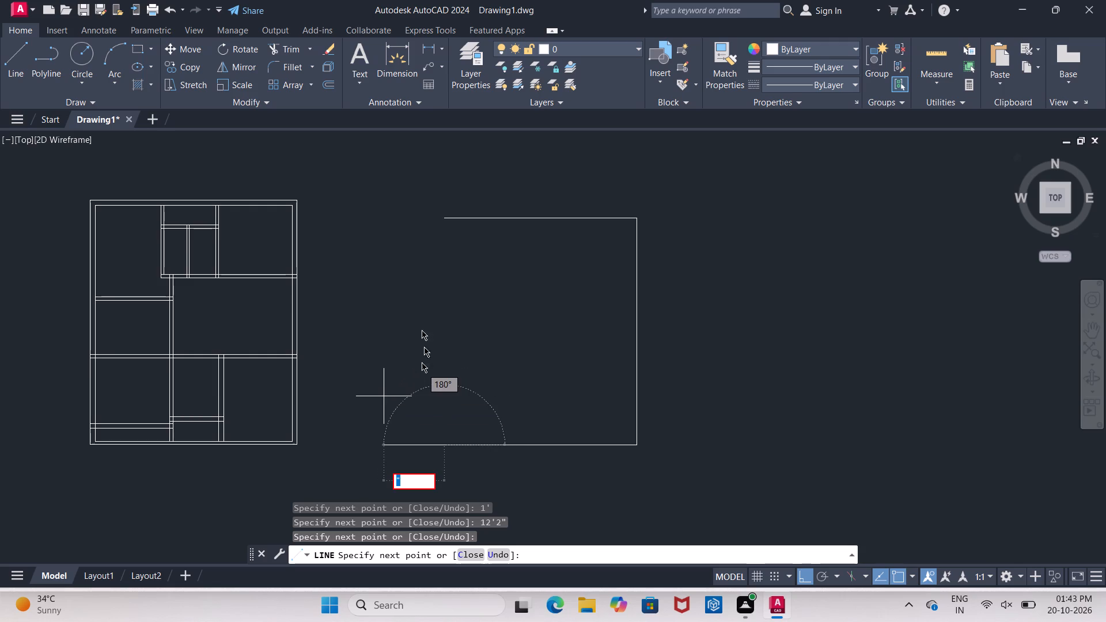
pyautogui.press('Escape')
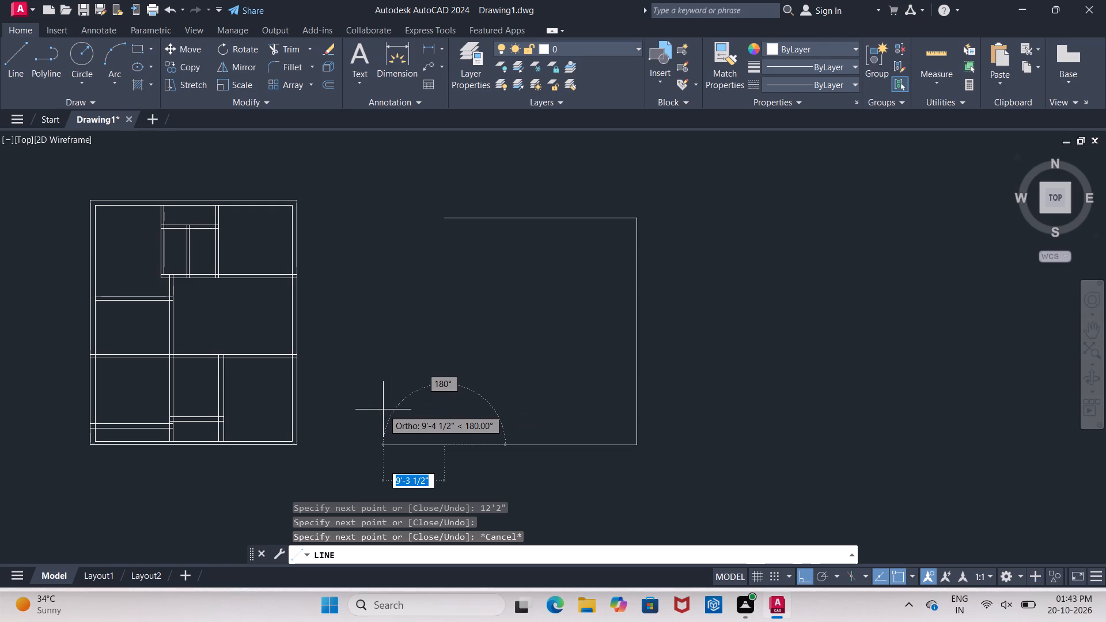
pyautogui.press('9')
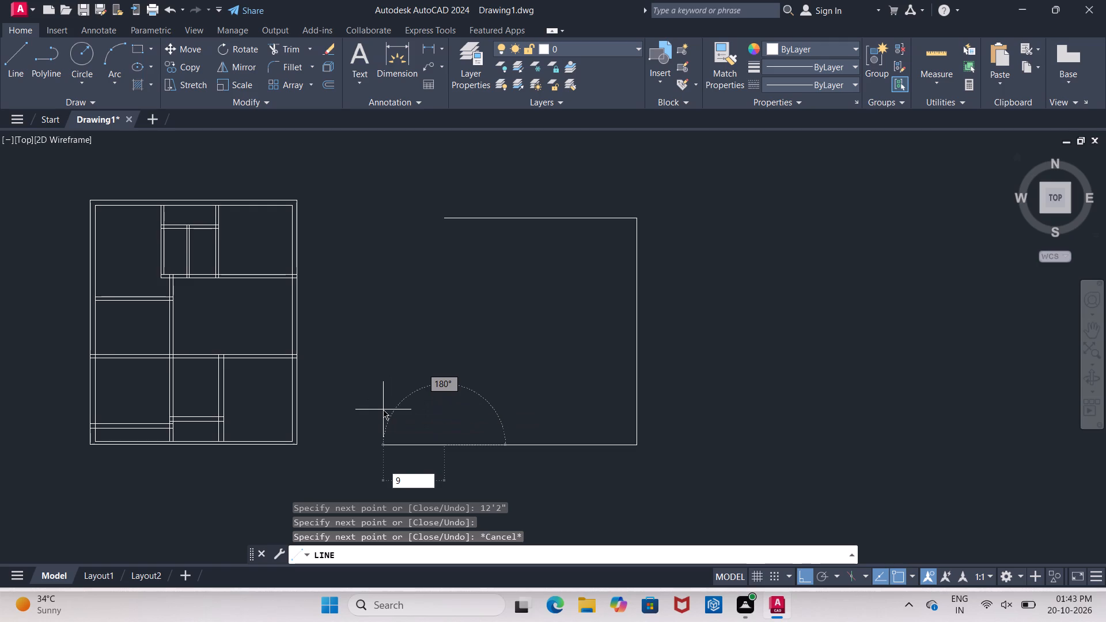
pyautogui.hotkey('shift', '"')
pyautogui.press('Return')
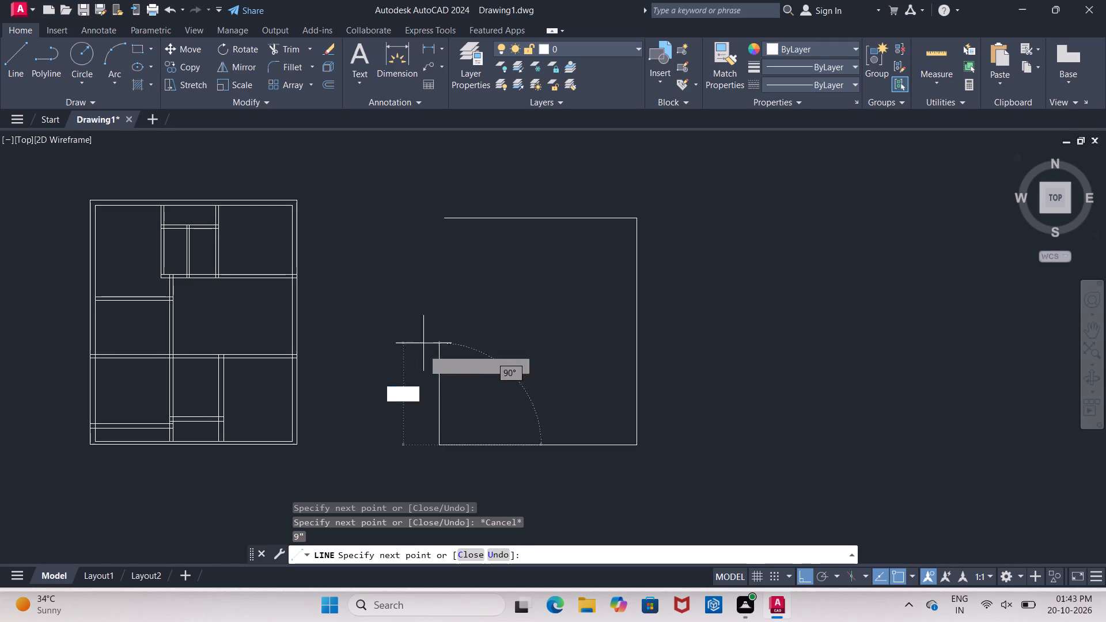
# Draw the west edge northward from the bottom edge's west end to just past the top line's level.
pyautogui.scroll(5, 433, 220)
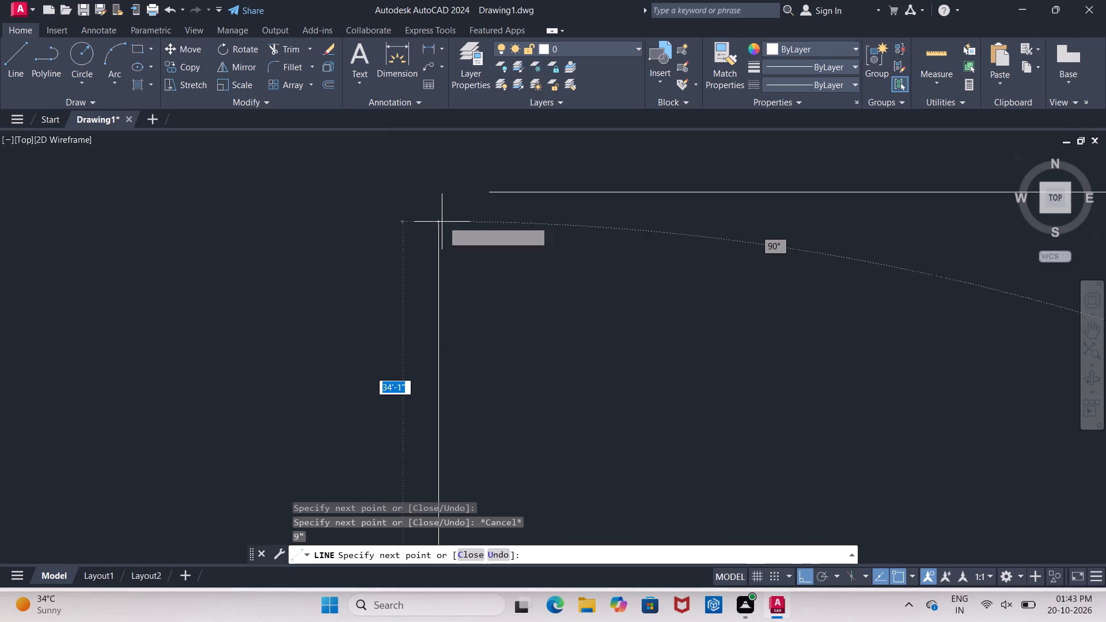
pyautogui.click(440, 189)
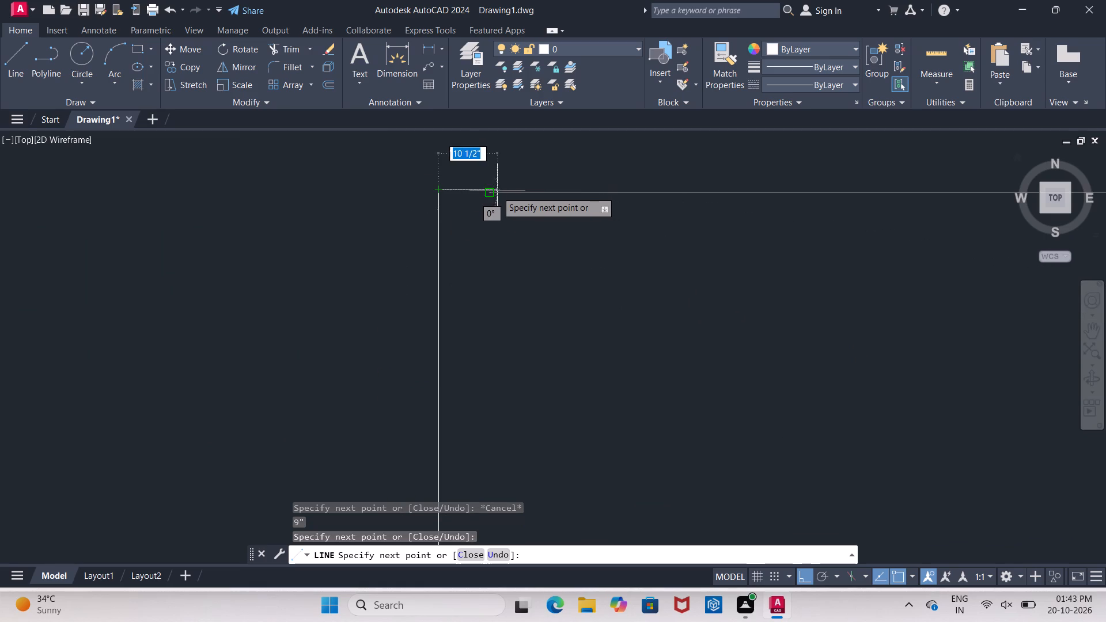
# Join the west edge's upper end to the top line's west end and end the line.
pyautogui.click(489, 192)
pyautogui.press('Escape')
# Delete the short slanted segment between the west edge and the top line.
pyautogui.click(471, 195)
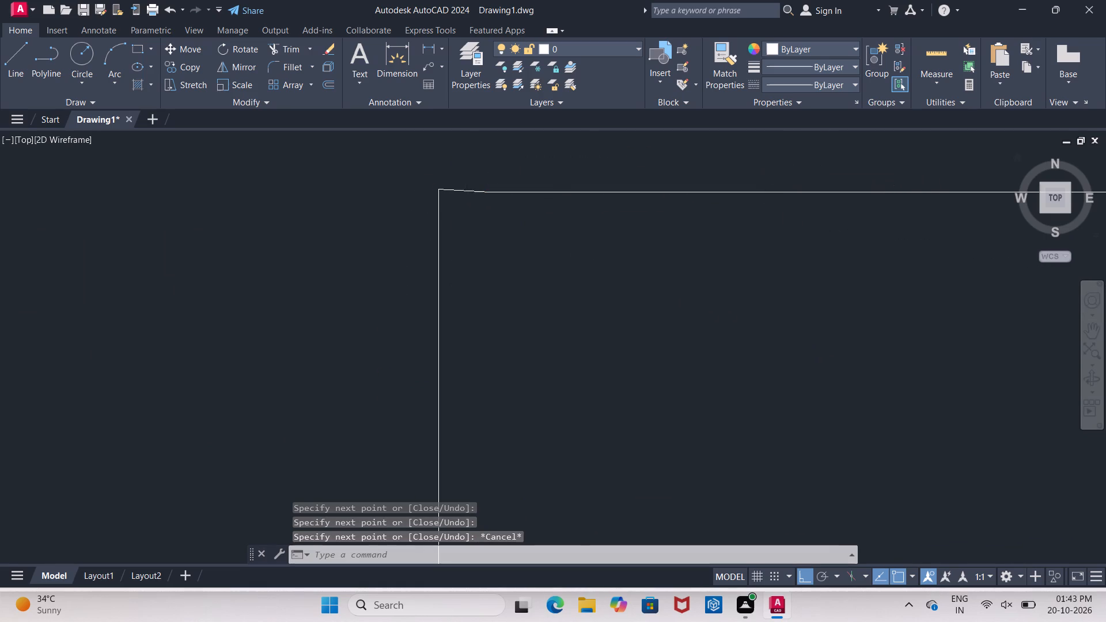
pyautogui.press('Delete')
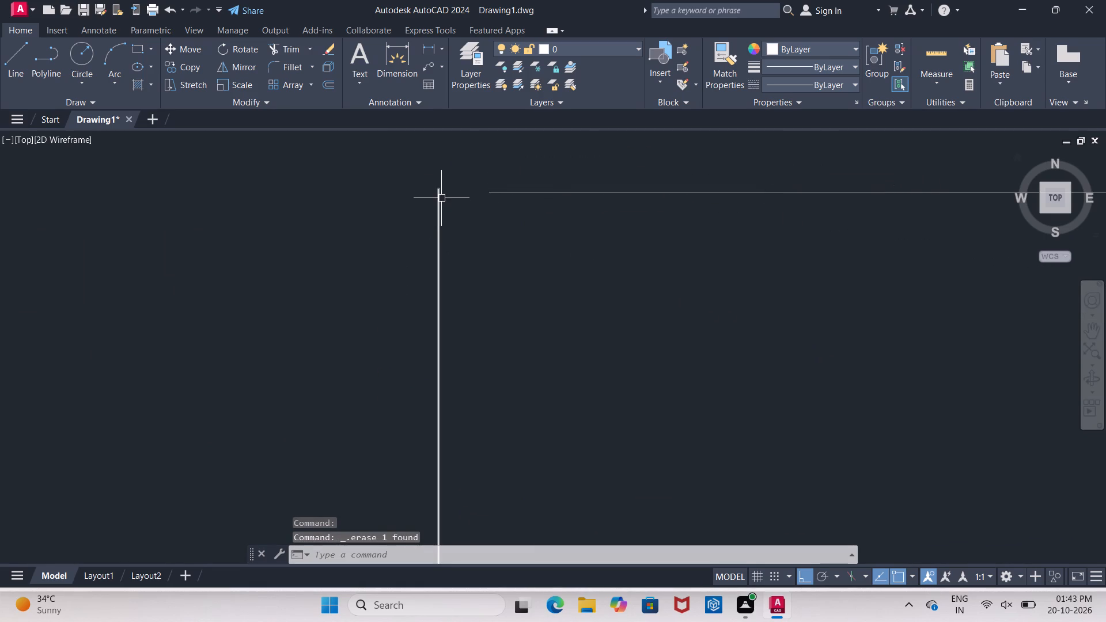
# Extend the top line westward to meet the west edge.
pyautogui.press('e')
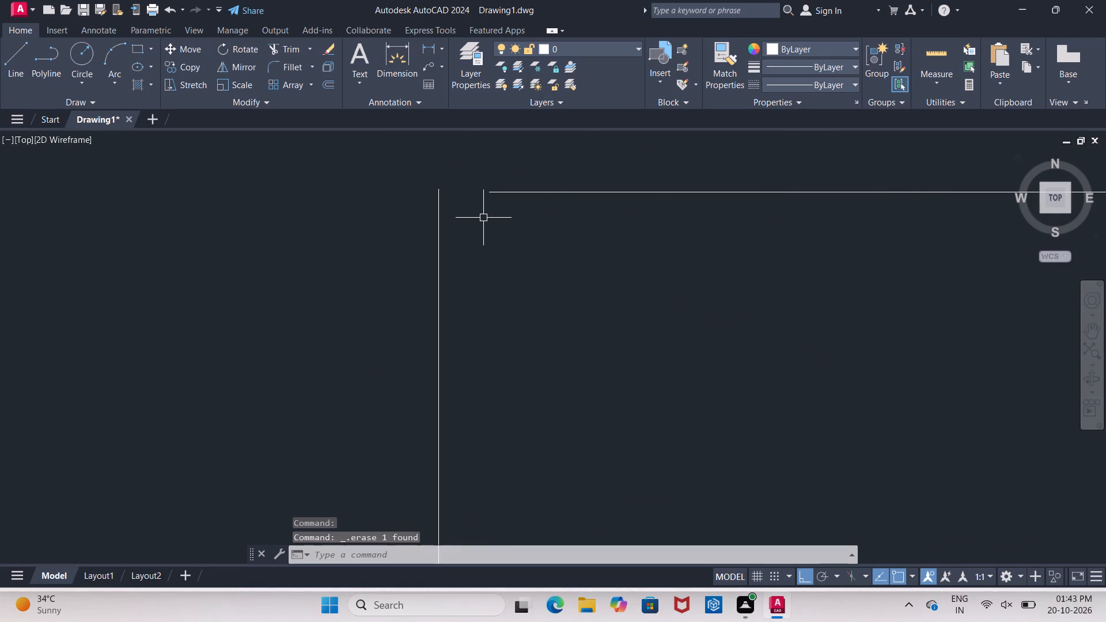
pyautogui.press('x')
pyautogui.hotkey('shift', 'Return')
pyautogui.press('Return')
pyautogui.click(512, 190)
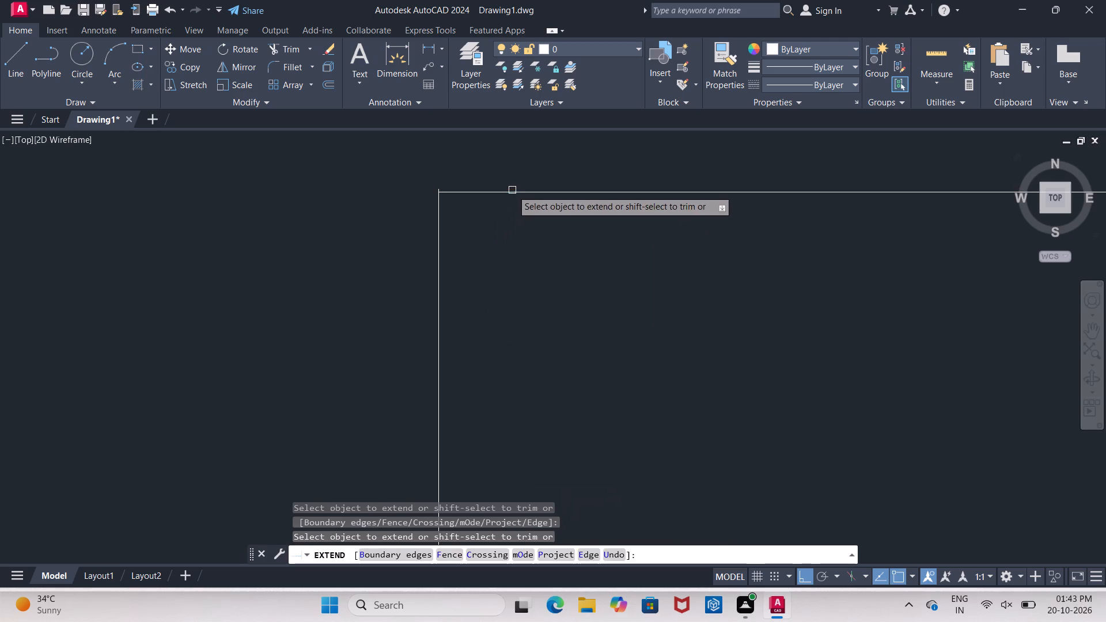
pyautogui.press('Escape')
# Trim the west edge's overshoot above the top line to clean up the northwest corner.
pyautogui.write('TR')
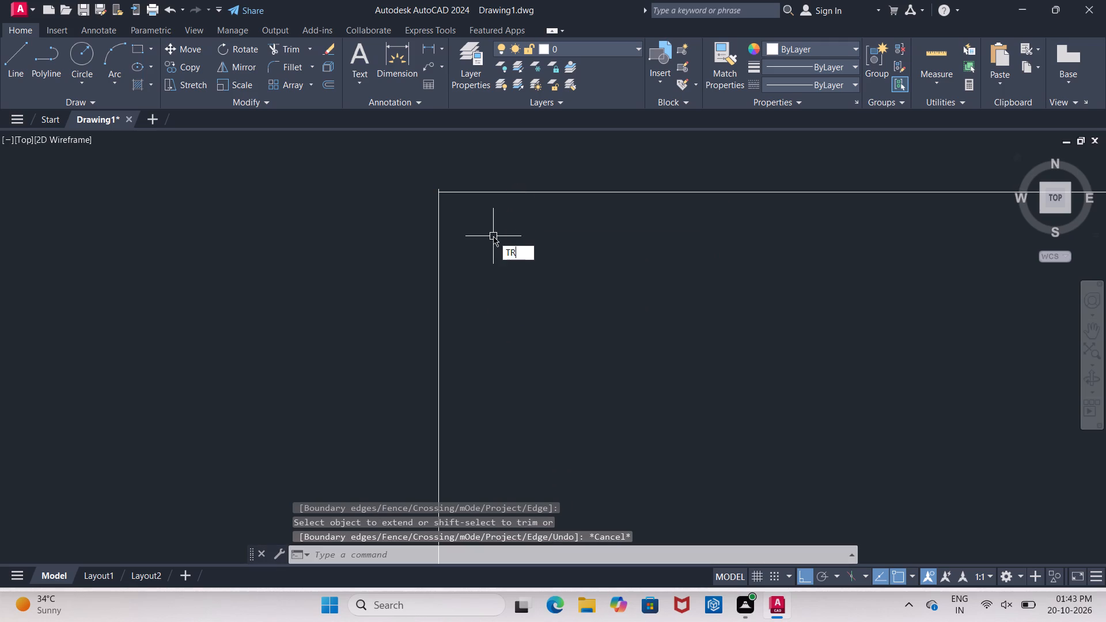
pyautogui.press('Return')
pyautogui.press('Return')
pyautogui.scroll(5, 434, 188)
pyautogui.click(282, 259)
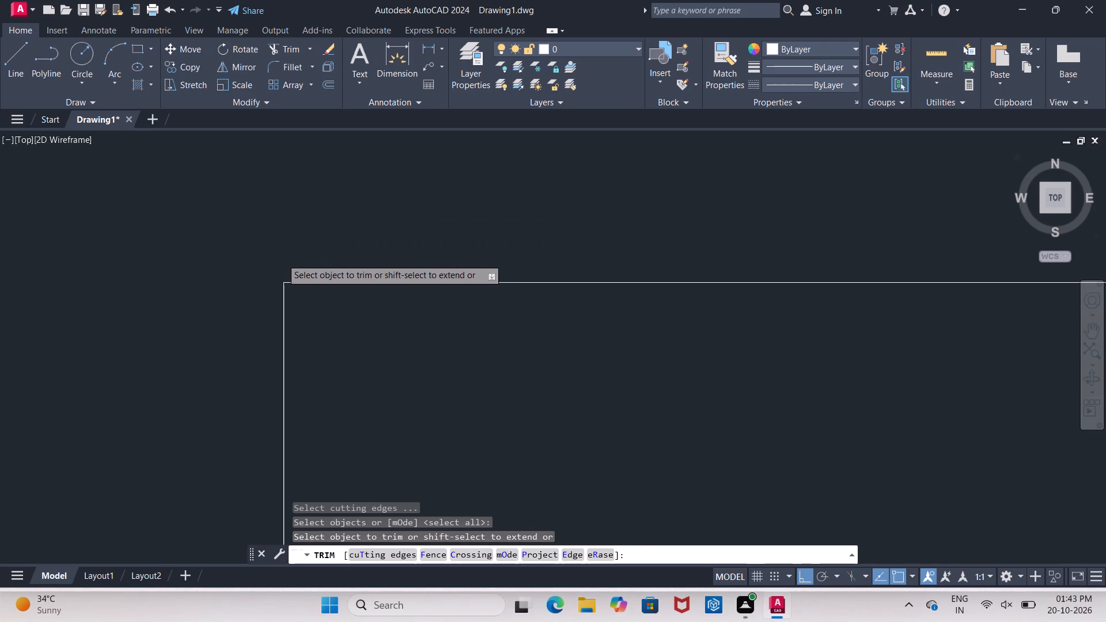
pyautogui.press('Escape')
# Measure the top edge's length with the Dimension tool from corner to corner, without placing the dimension.
pyautogui.scroll(-4, 367, 237)
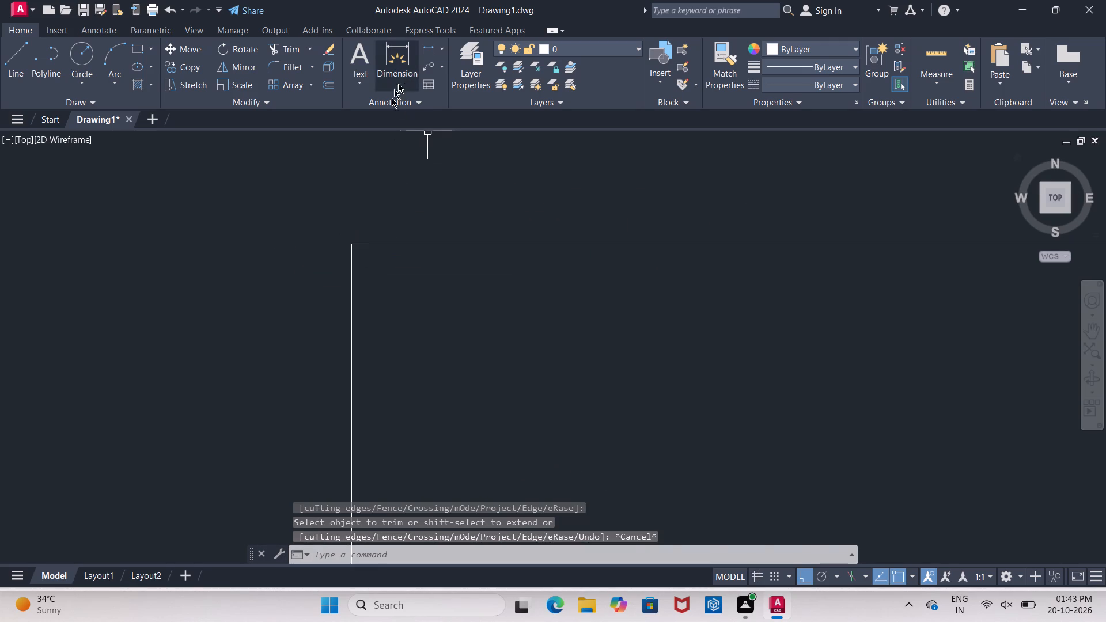
pyautogui.click(410, 66)
pyautogui.scroll(-4, 290, 172)
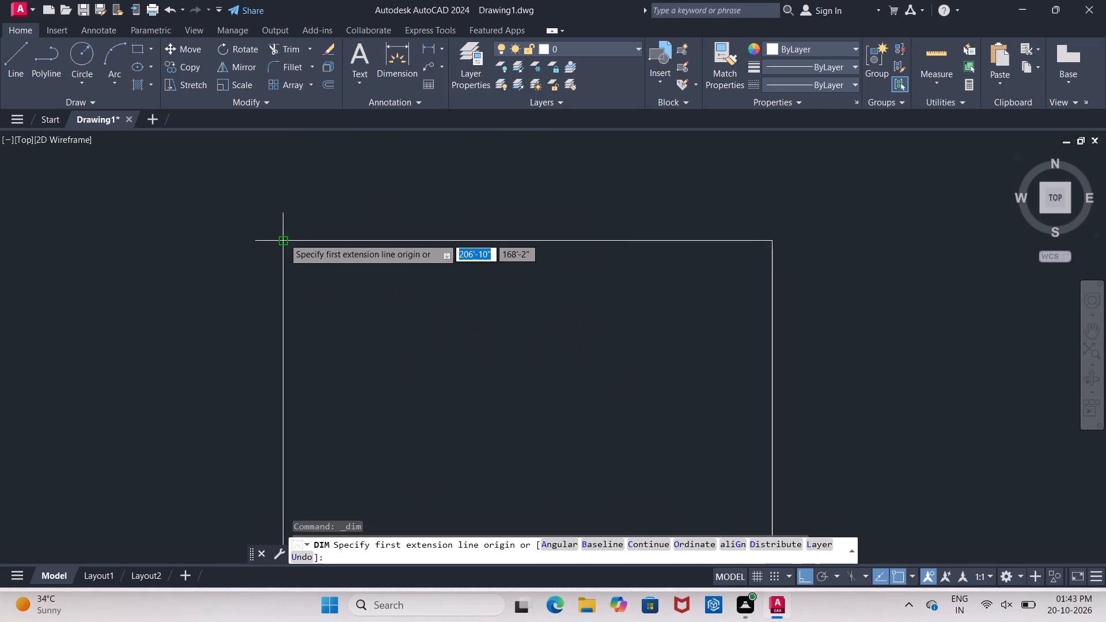
pyautogui.click(281, 241)
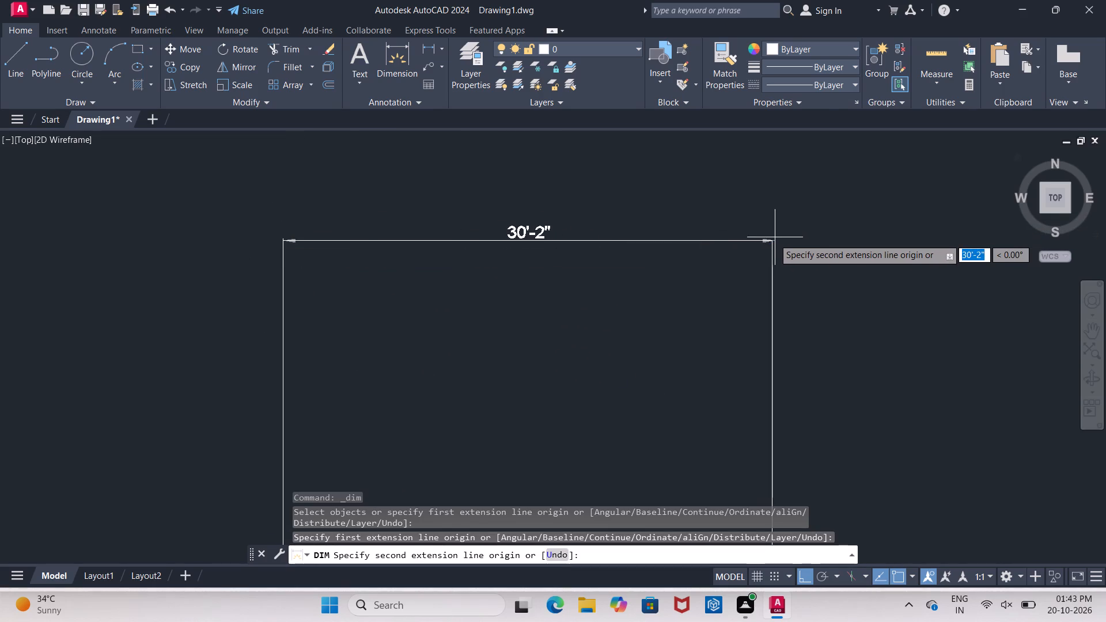
pyautogui.click(771, 241)
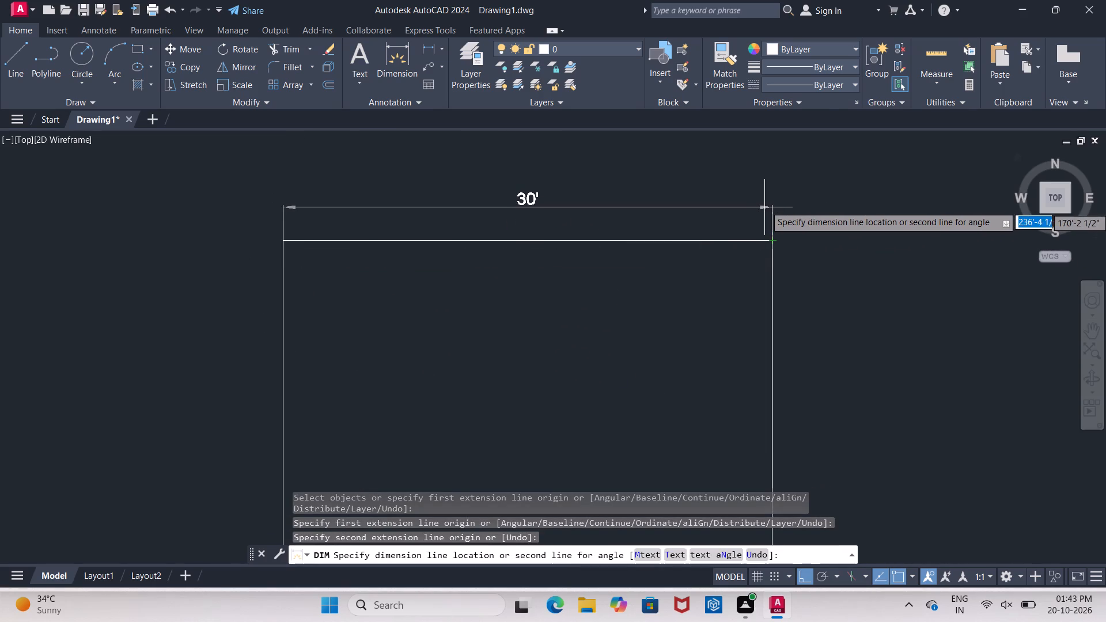
pyautogui.press('Escape')
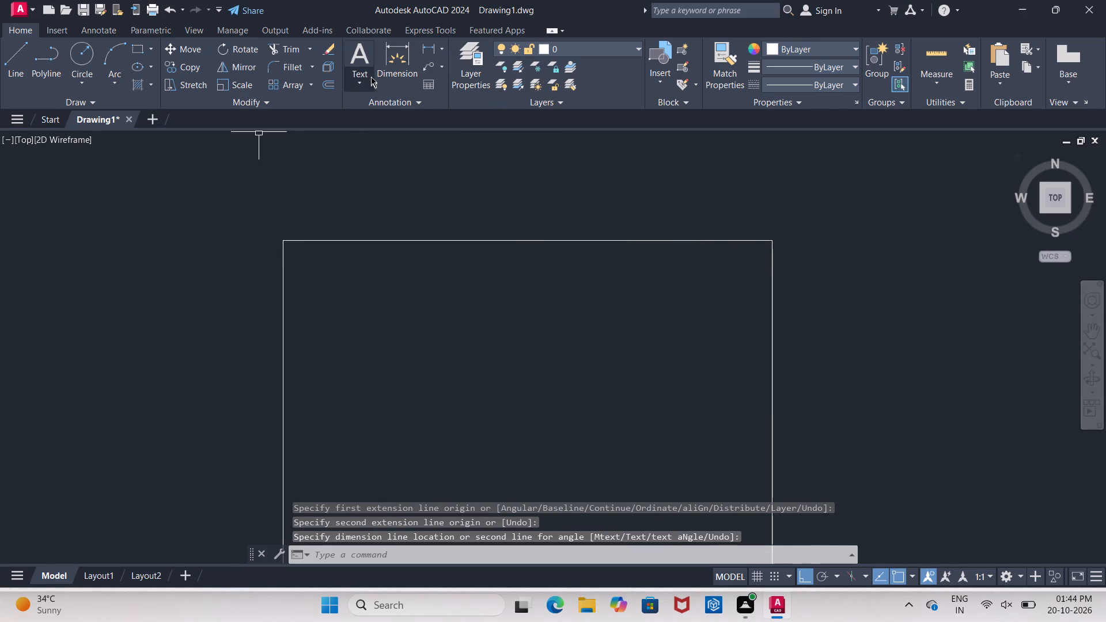
# Measure the east edge's full length with the Dimension tool from the top corner to the bottom corner, without placing the dimension.
pyautogui.click(396, 64)
pyautogui.scroll(-4, 478, 107)
pyautogui.scroll(-2, 613, 297)
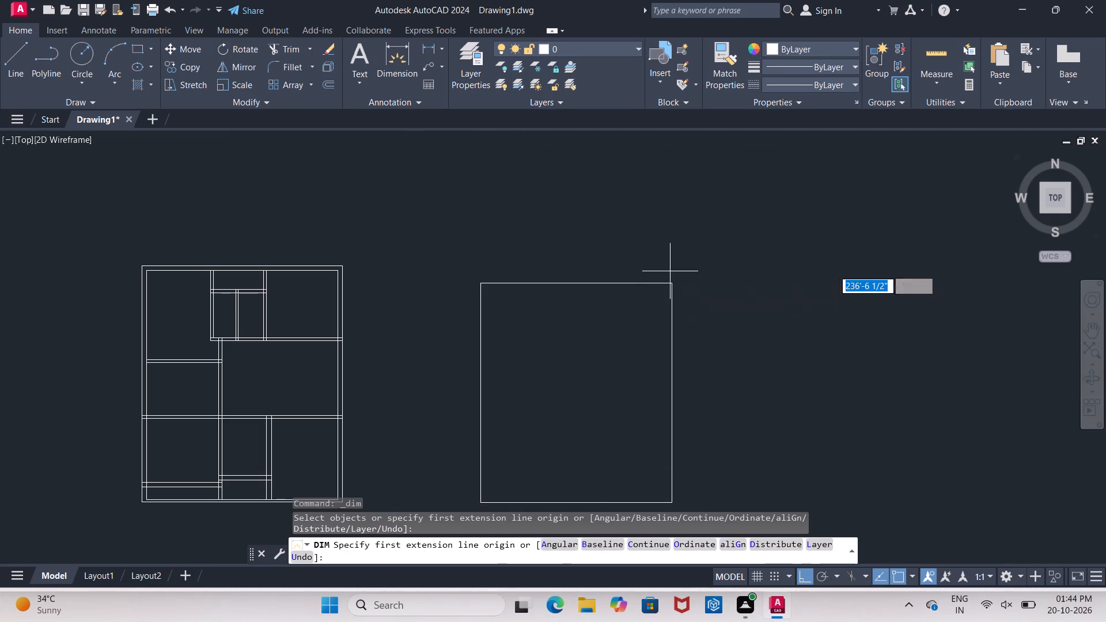
pyautogui.click(674, 286)
pyautogui.scroll(-3, 673, 294)
pyautogui.scroll(6, 666, 343)
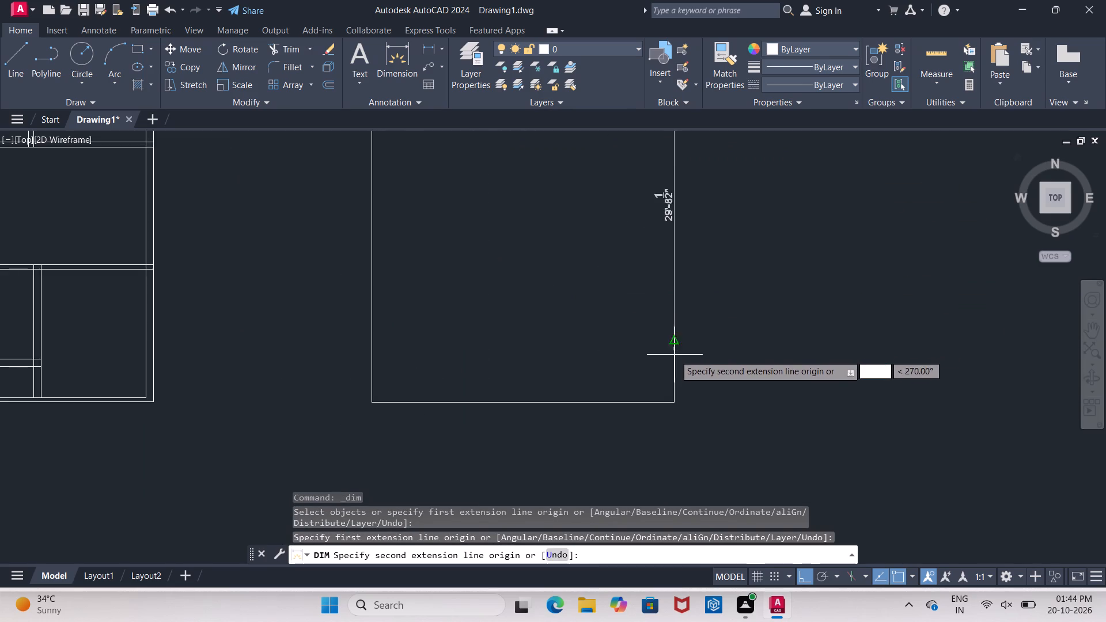
pyautogui.scroll(1, 675, 355)
pyautogui.scroll(-3, 646, 365)
pyautogui.scroll(3, 658, 419)
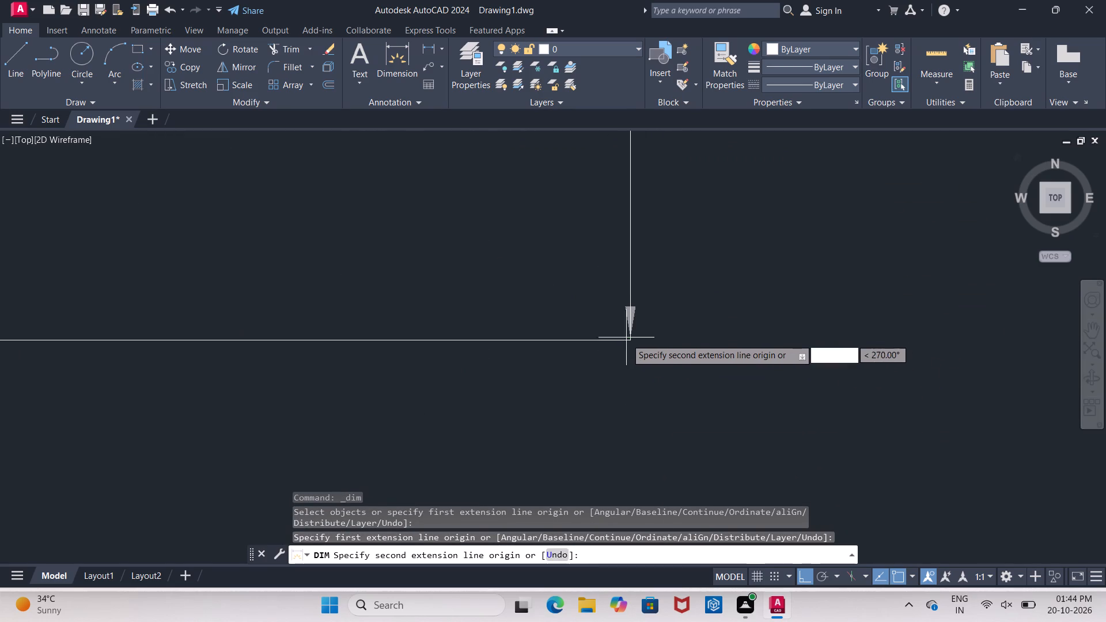
pyautogui.click(628, 342)
pyautogui.scroll(-6, 630, 339)
pyautogui.scroll(4, 652, 296)
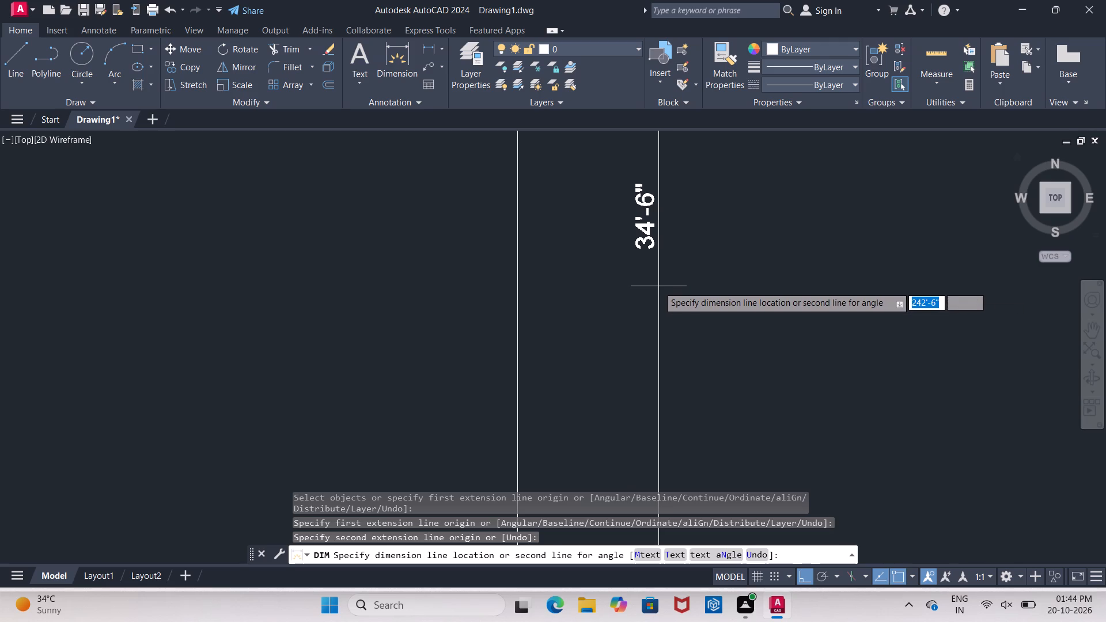
pyautogui.scroll(-5, 655, 291)
pyautogui.scroll(2, 643, 294)
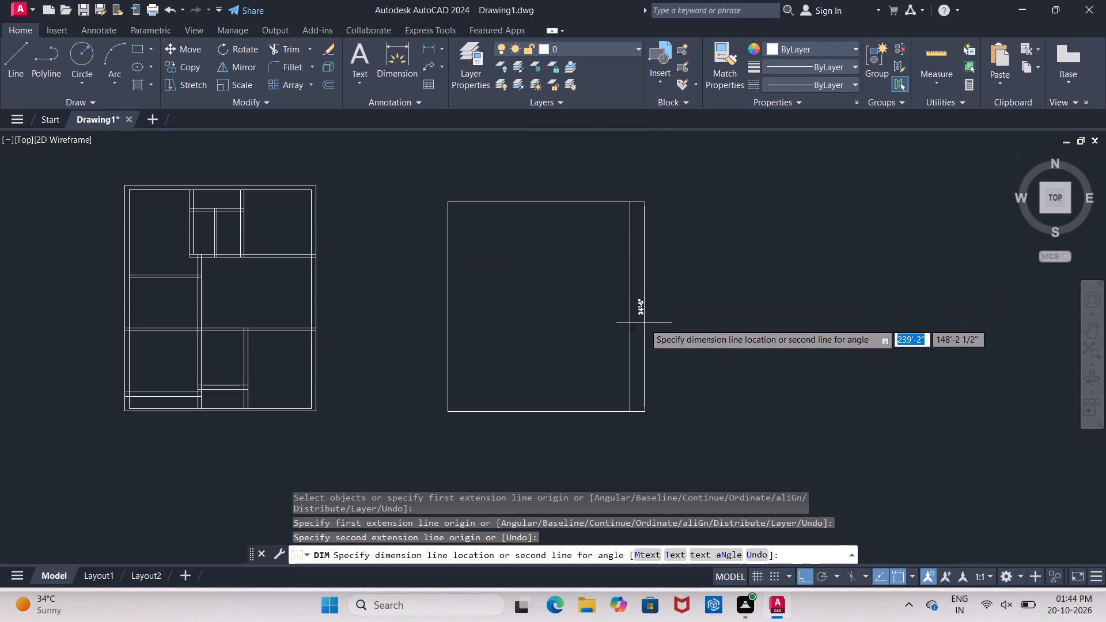
pyautogui.scroll(1, 644, 323)
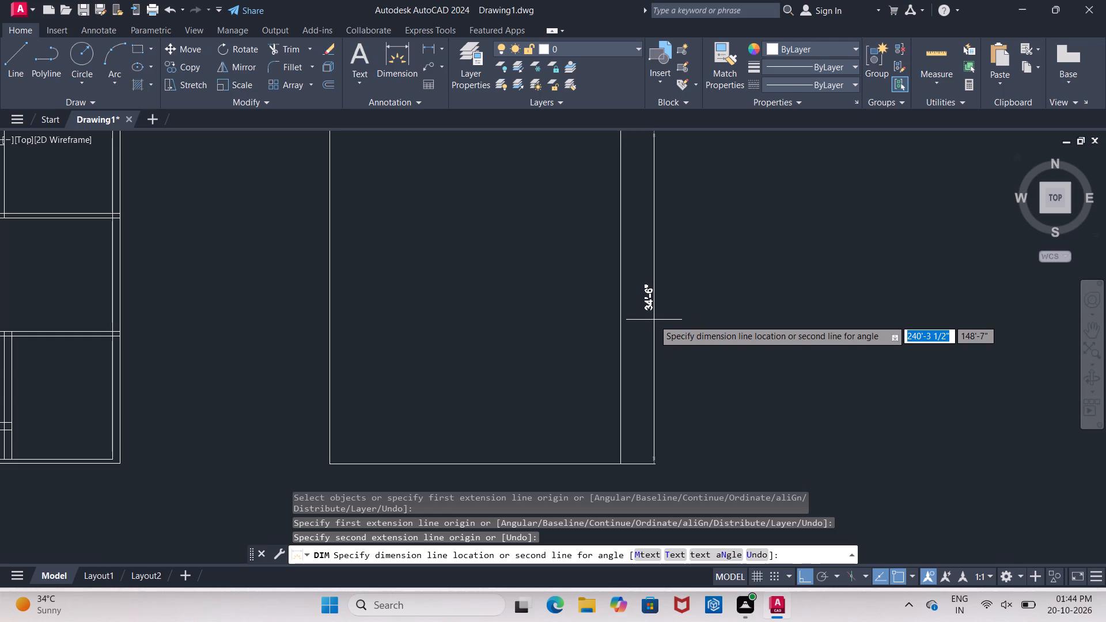
pyautogui.press('Escape')
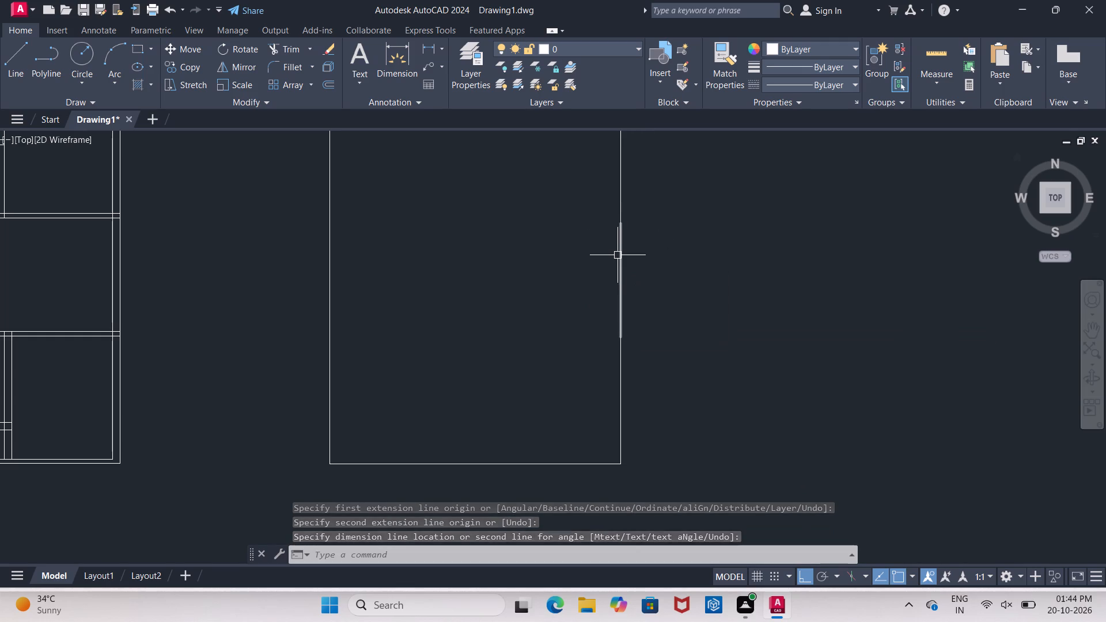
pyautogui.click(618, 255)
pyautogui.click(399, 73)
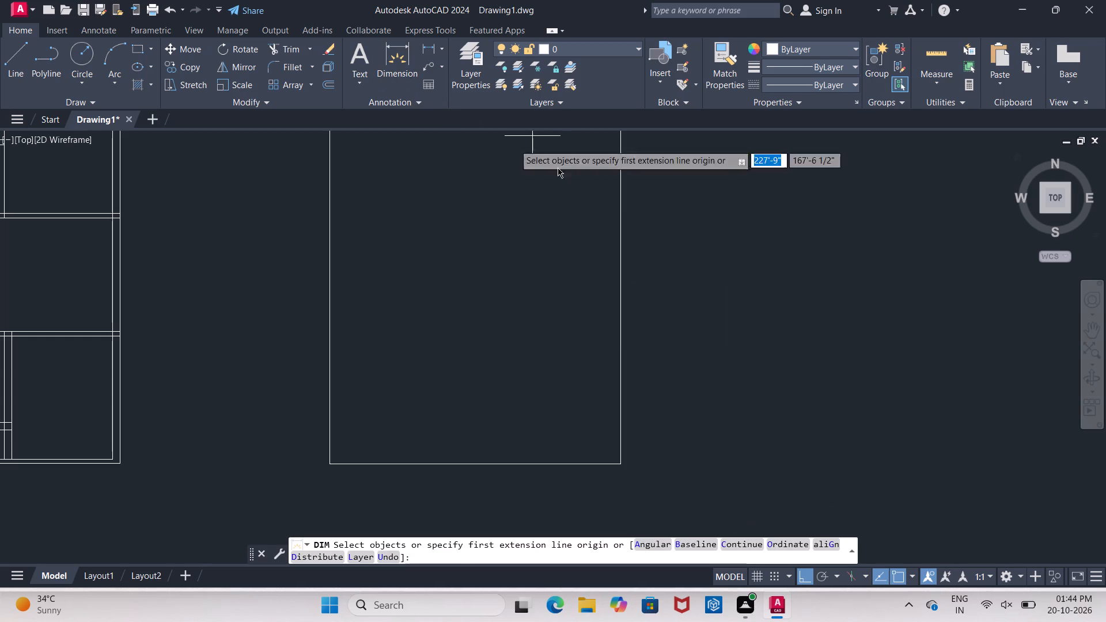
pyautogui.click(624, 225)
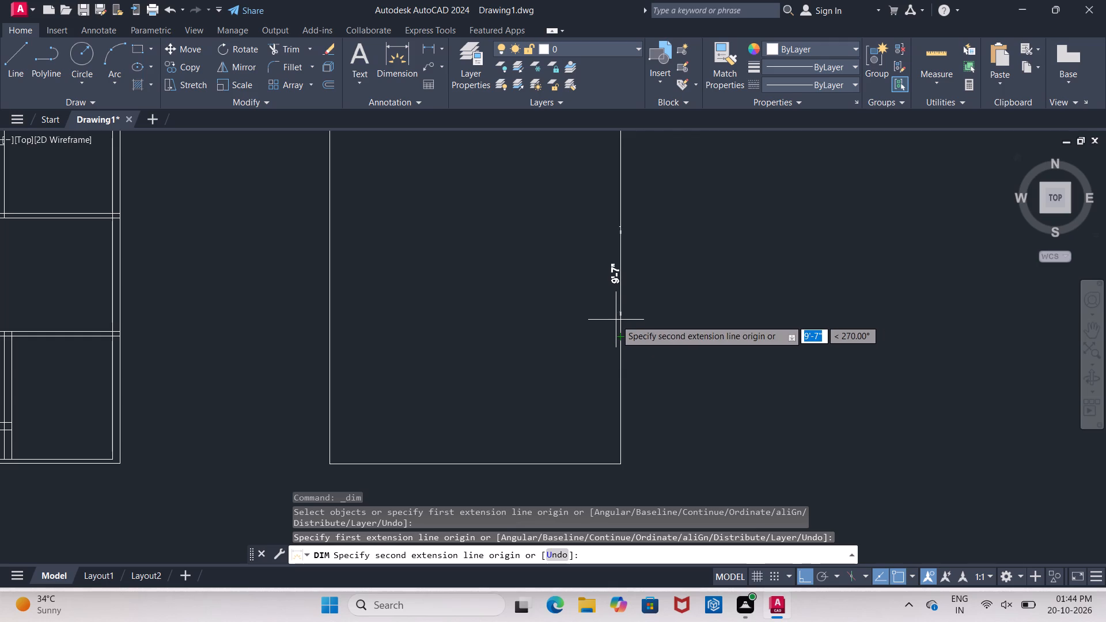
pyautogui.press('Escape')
# Delete the second outline's bottom edge and the successive line segments that make up its east edge.
pyautogui.click(493, 463)
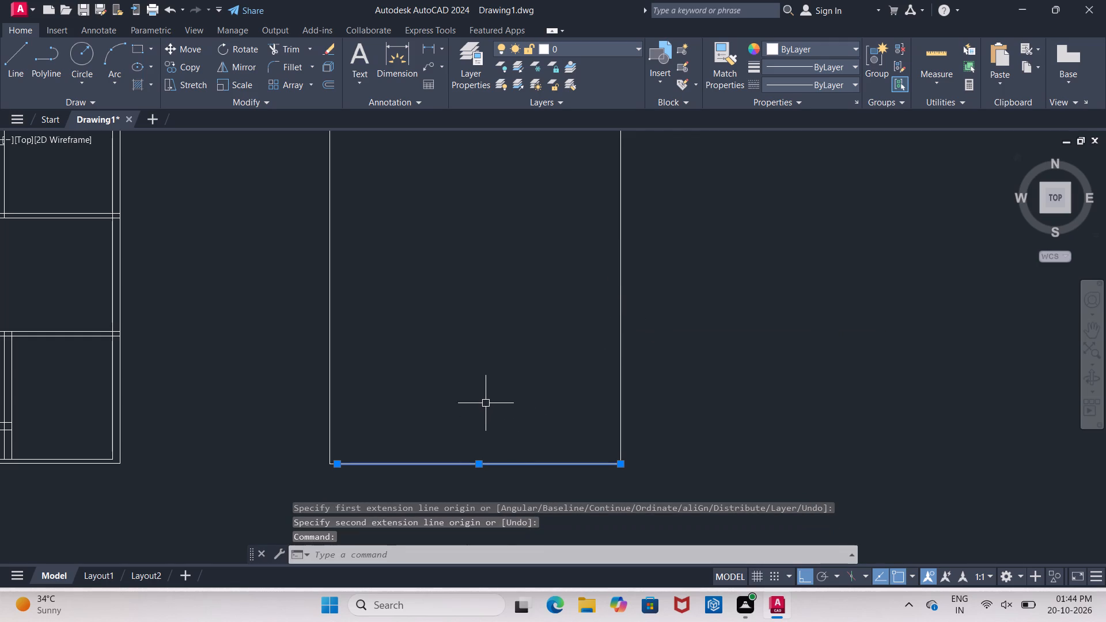
pyautogui.press('Delete')
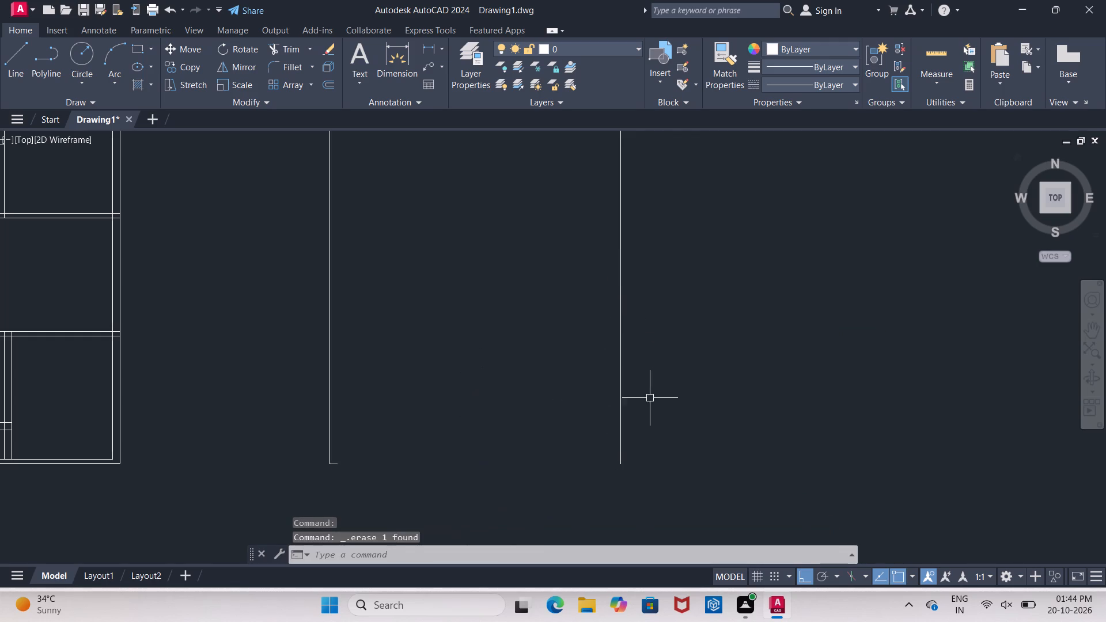
pyautogui.click(629, 399)
pyautogui.click(616, 395)
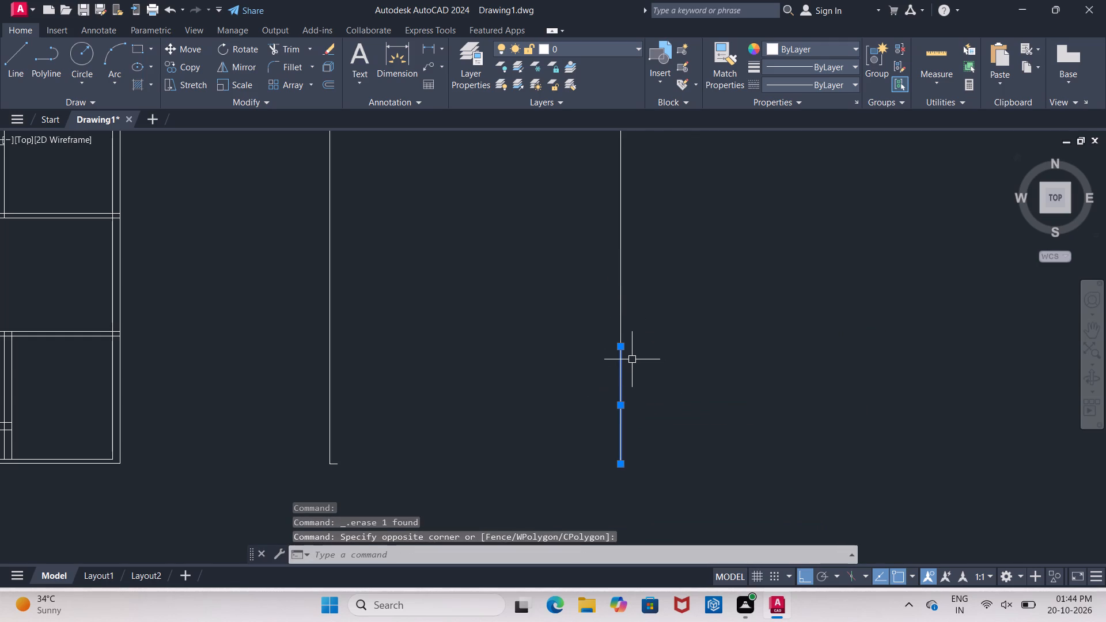
pyautogui.press('Delete')
pyautogui.click(616, 328)
pyautogui.click(615, 341)
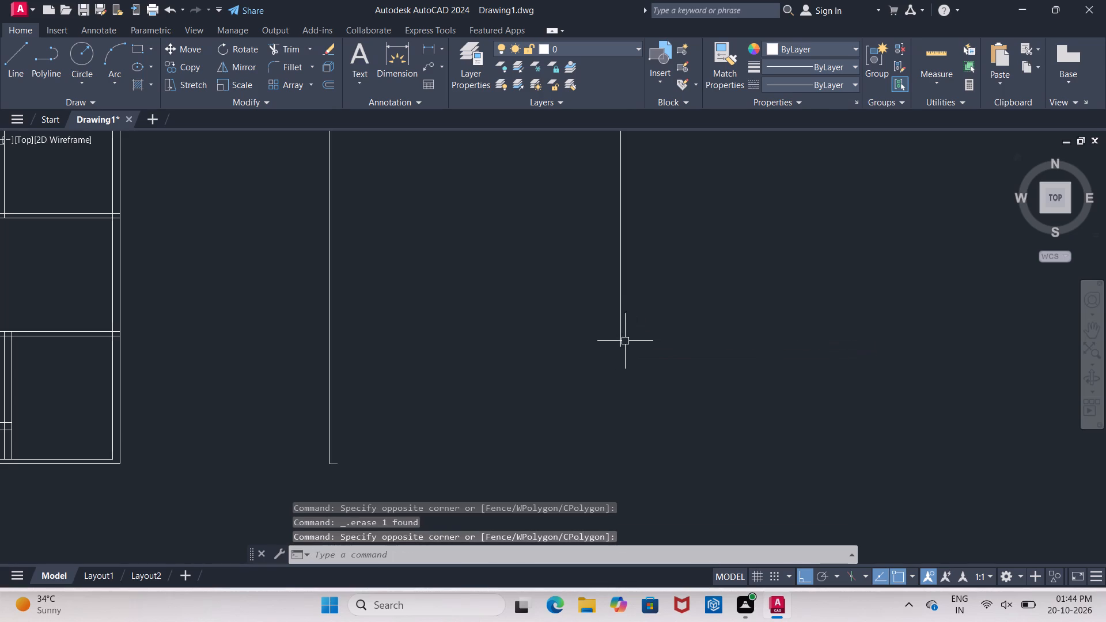
pyautogui.click(619, 341)
pyautogui.press('Delete')
pyautogui.click(619, 327)
pyautogui.press('Delete')
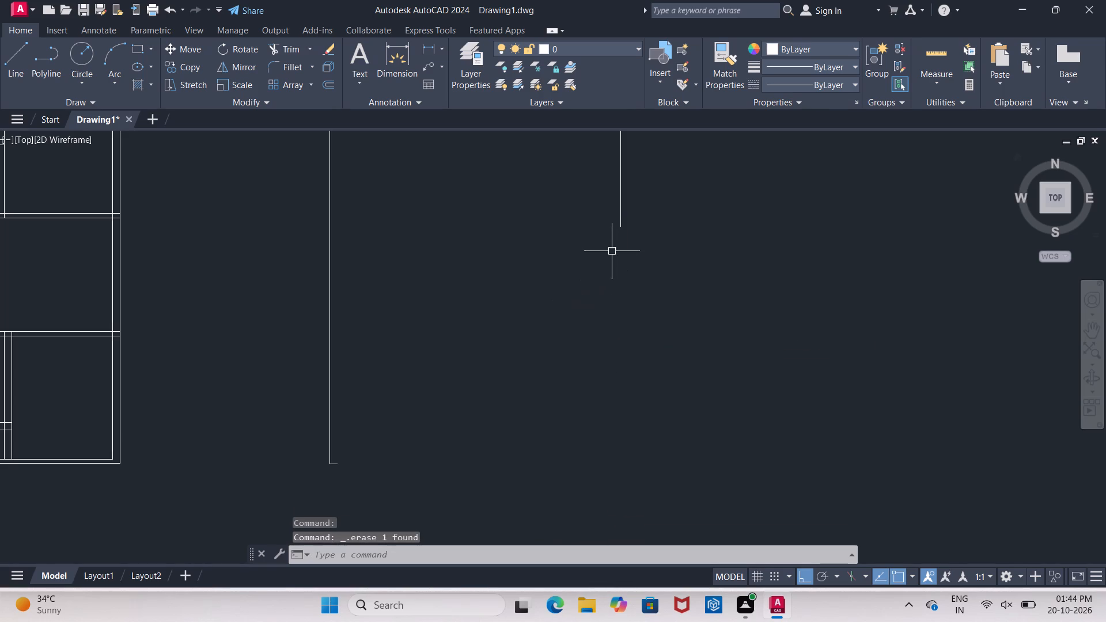
pyautogui.scroll(-1, 563, 371)
pyautogui.scroll(3, 603, 264)
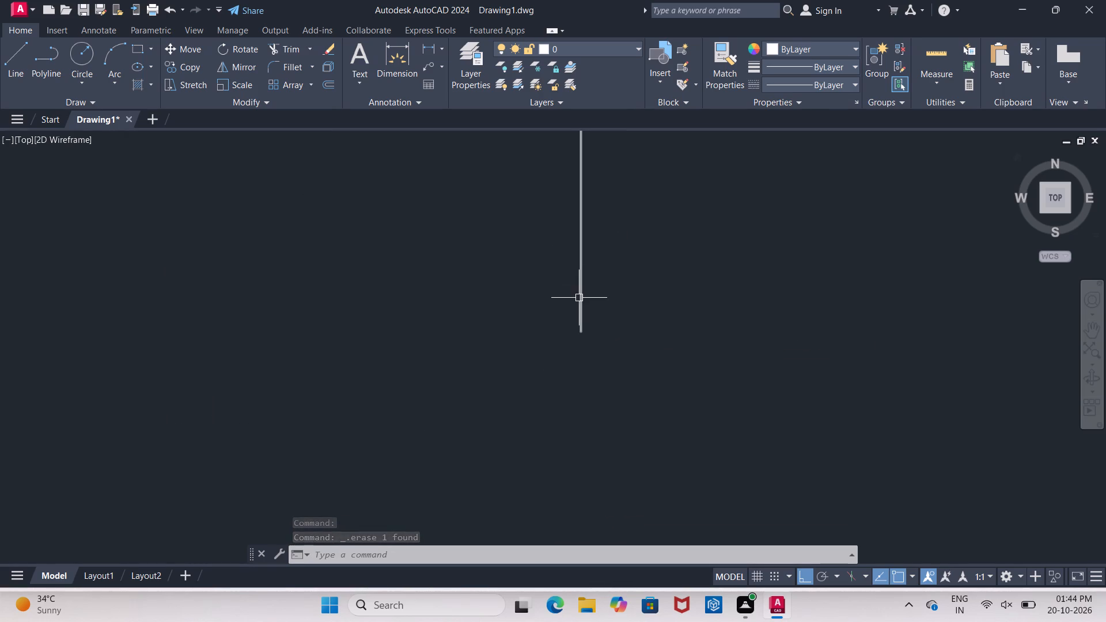
pyautogui.scroll(-3, 558, 320)
pyautogui.click(565, 308)
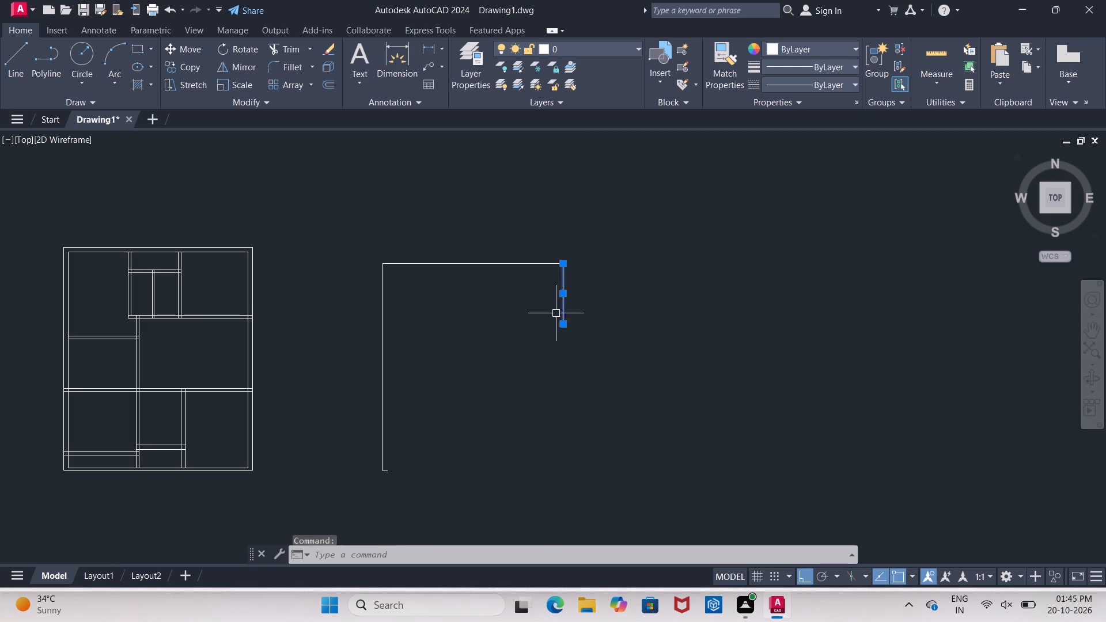
pyautogui.press('Delete')
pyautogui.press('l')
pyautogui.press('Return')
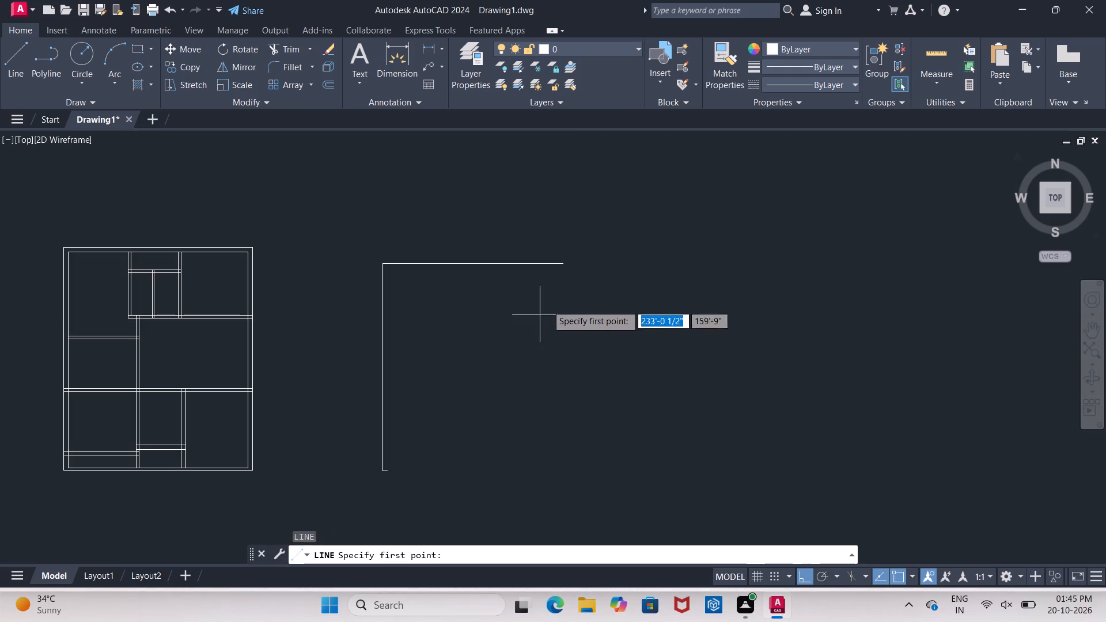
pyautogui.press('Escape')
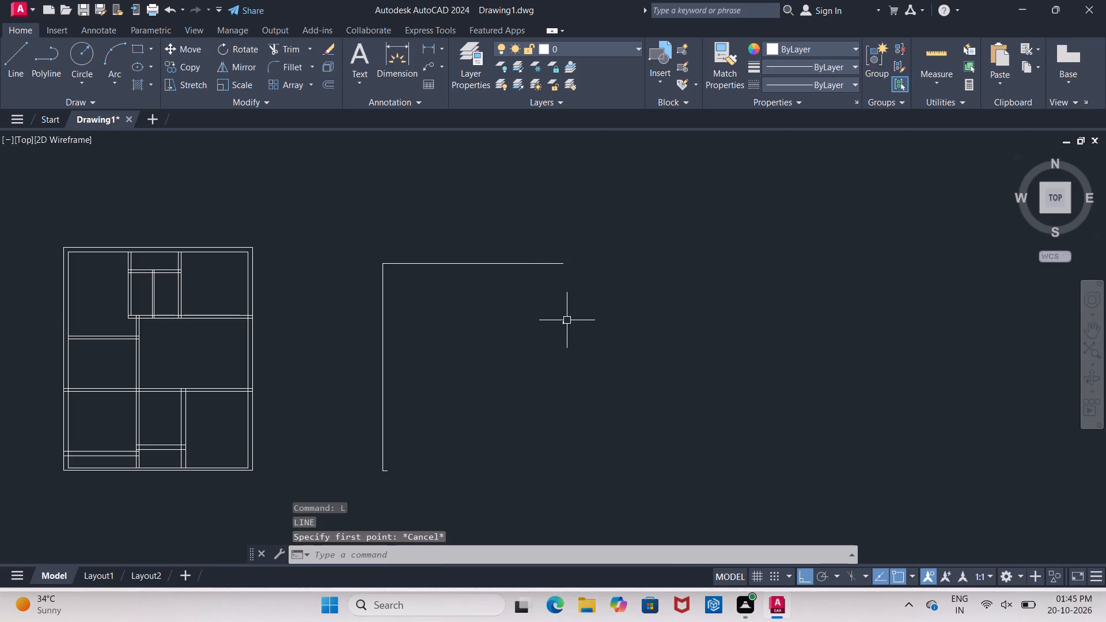
# Delete the short leftover segment of the old east edge.
pyautogui.click(563, 319)
pyautogui.press('Delete')
# Redraw the east edge downward from the top line's east end with consecutive line segments of 10', 4" and 11'8".
pyautogui.press('l')
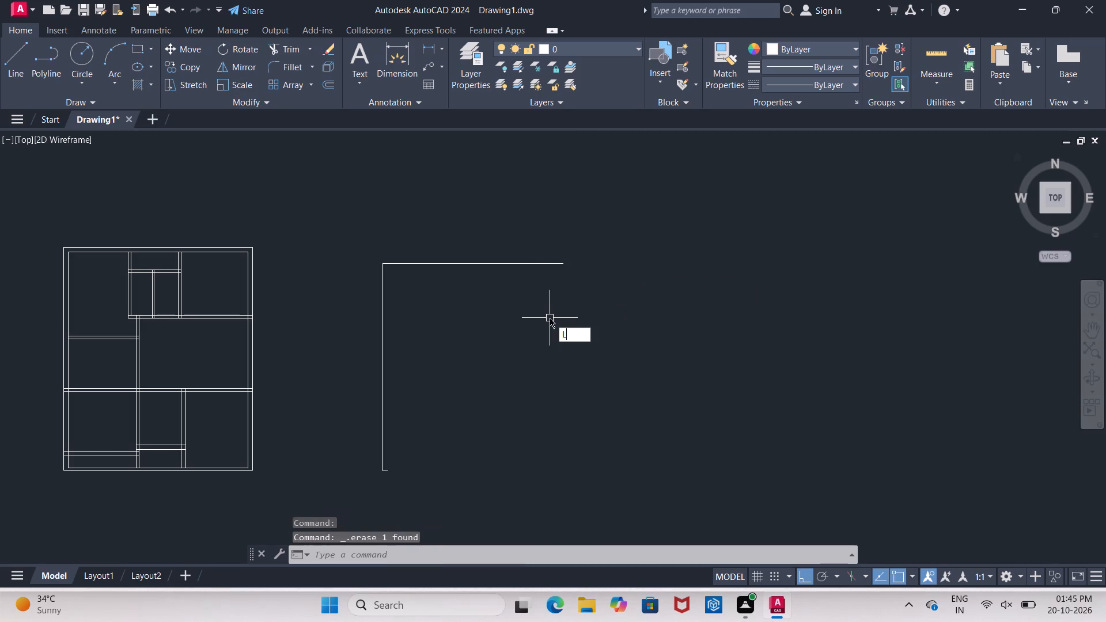
pyautogui.press('Return')
pyautogui.click(563, 267)
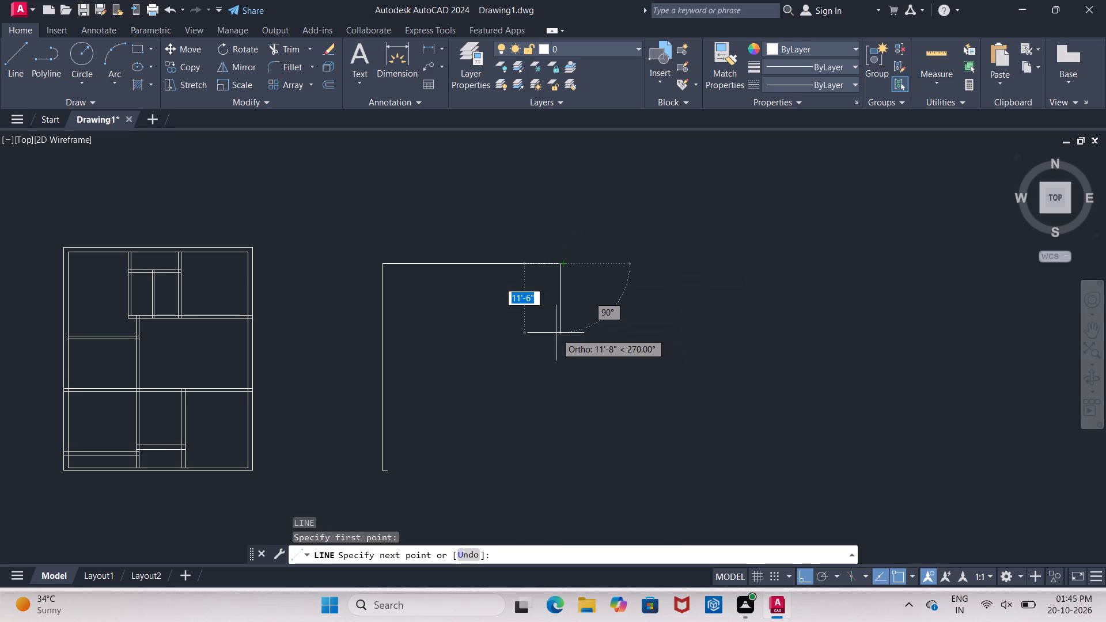
pyautogui.write('10')
pyautogui.press("'")
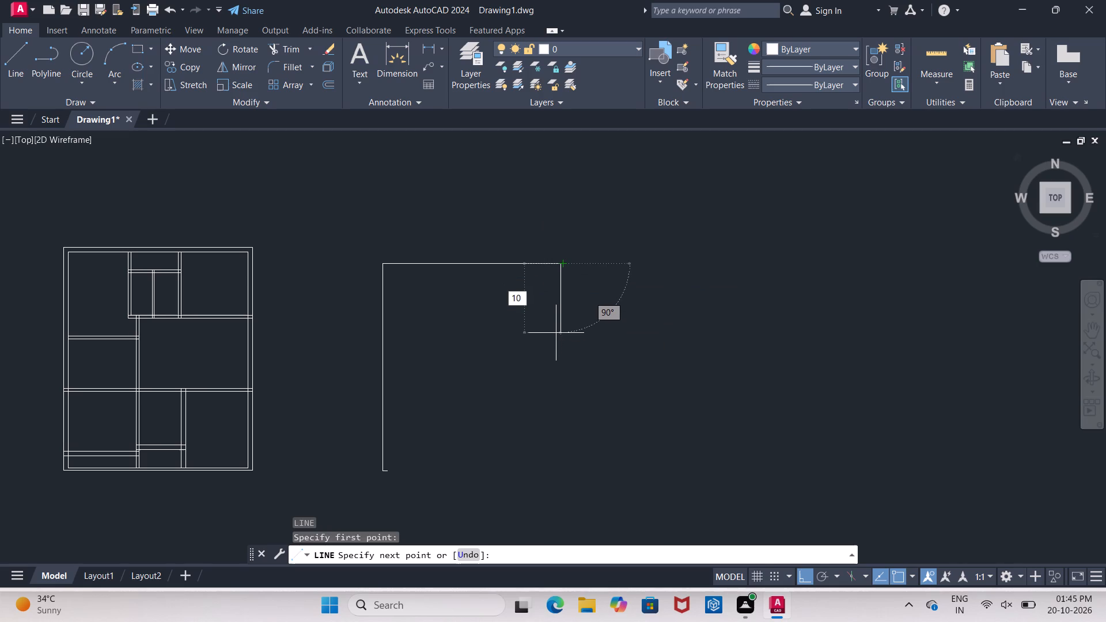
pyautogui.press('Return')
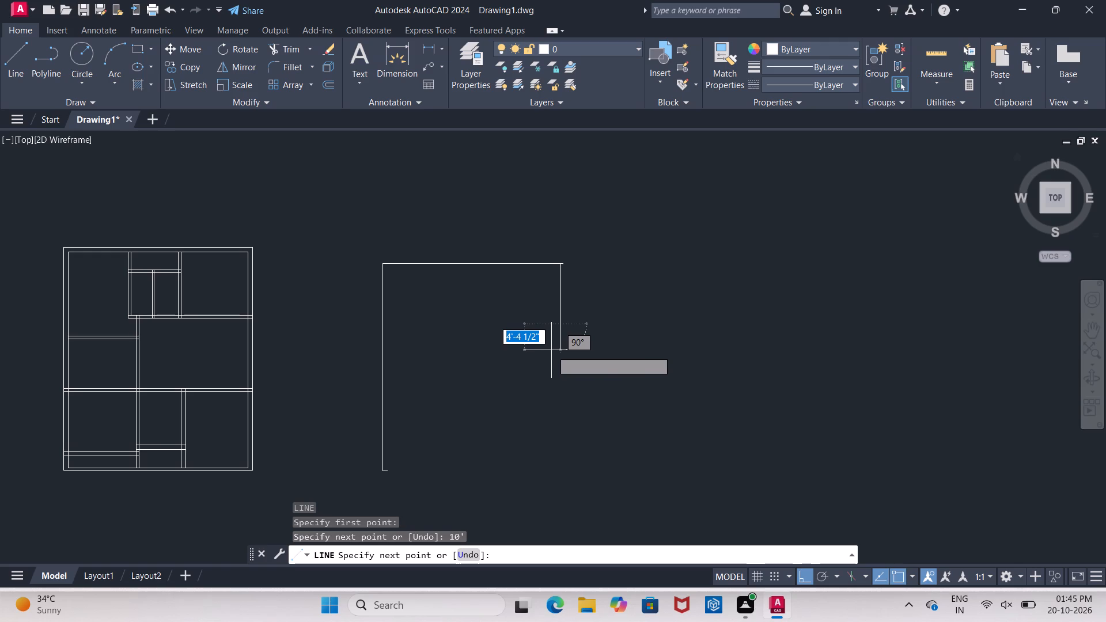
pyautogui.write('4"')
pyautogui.press('Return')
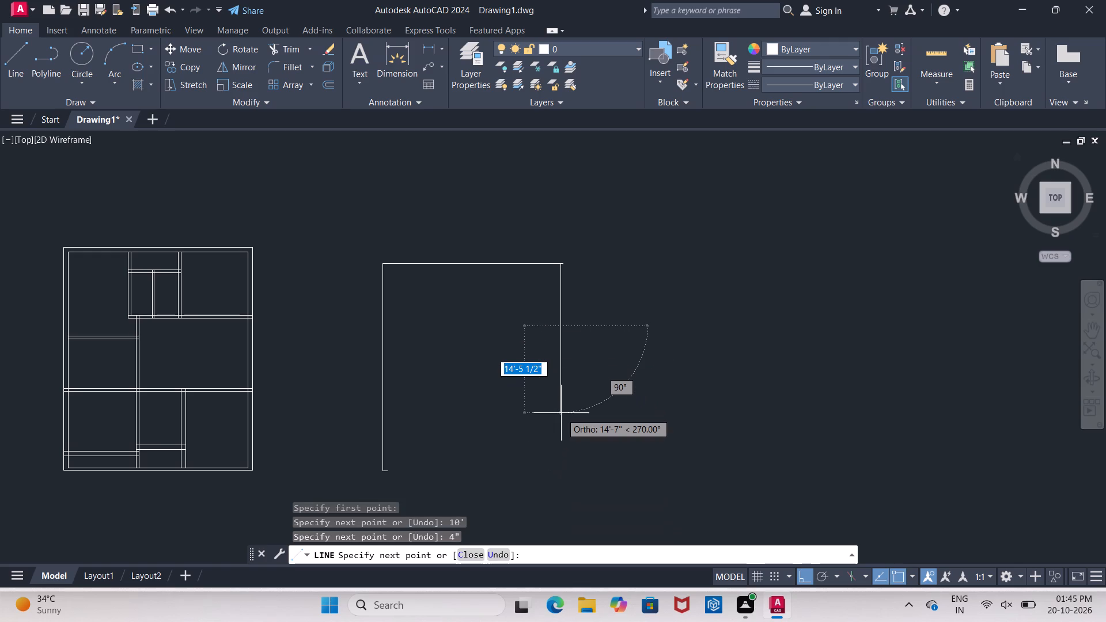
pyautogui.write("11'")
pyautogui.press('8')
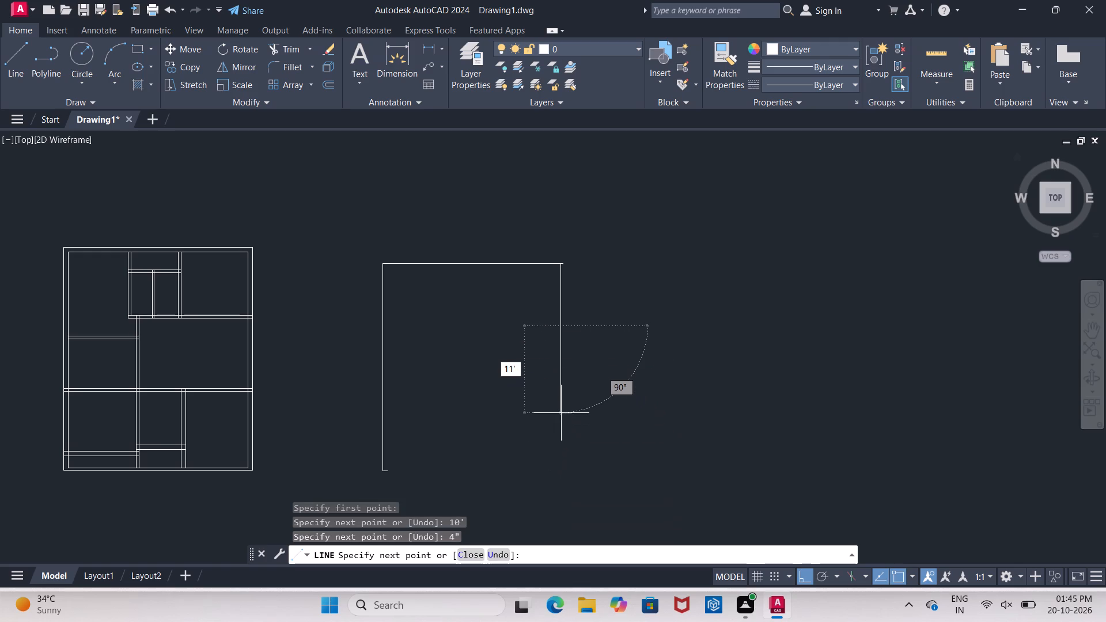
pyautogui.hotkey('shift', '"')
pyautogui.press('Return')
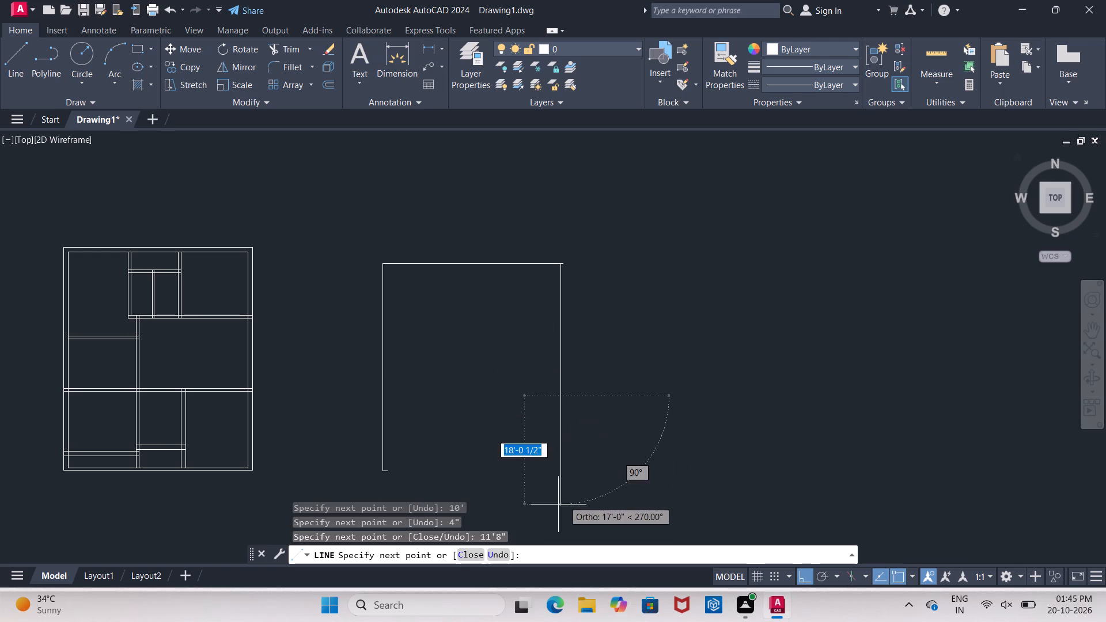
# Continue the east edge downward with line segments of 1' and 12'2".
pyautogui.scroll(-1, 585, 373)
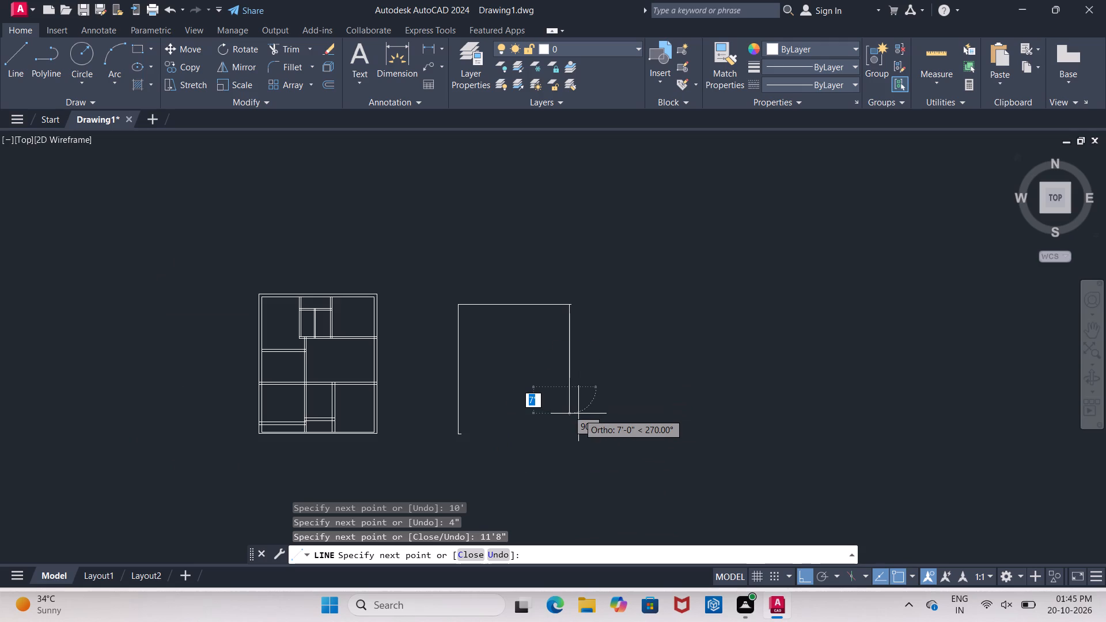
pyautogui.press('1')
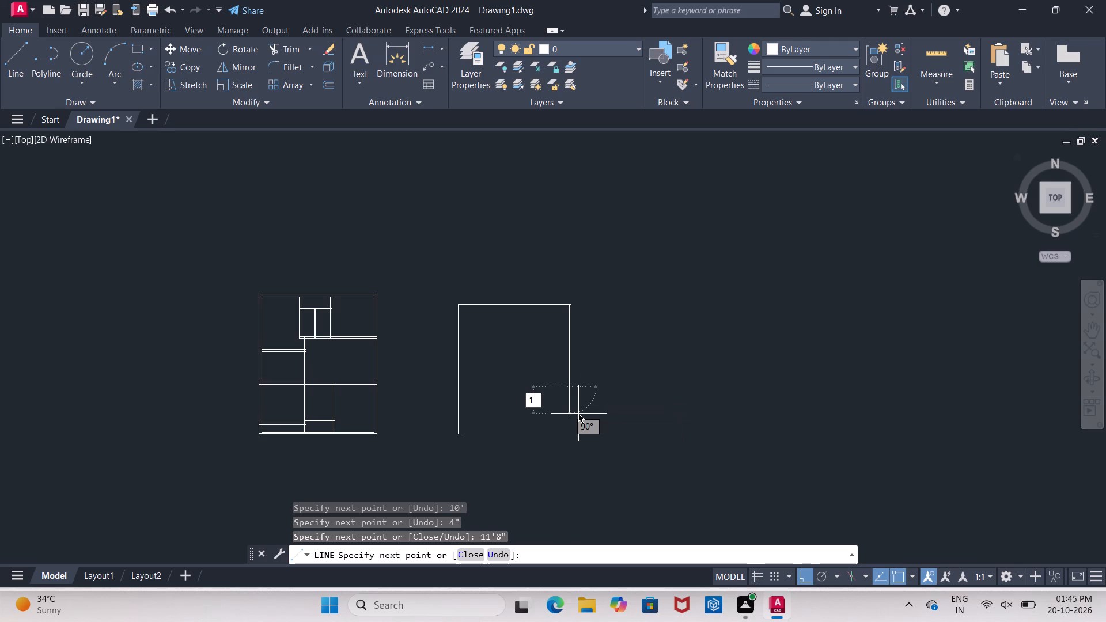
pyautogui.press("'")
pyautogui.press('Return')
pyautogui.scroll(-1, 569, 454)
pyautogui.scroll(4, 565, 453)
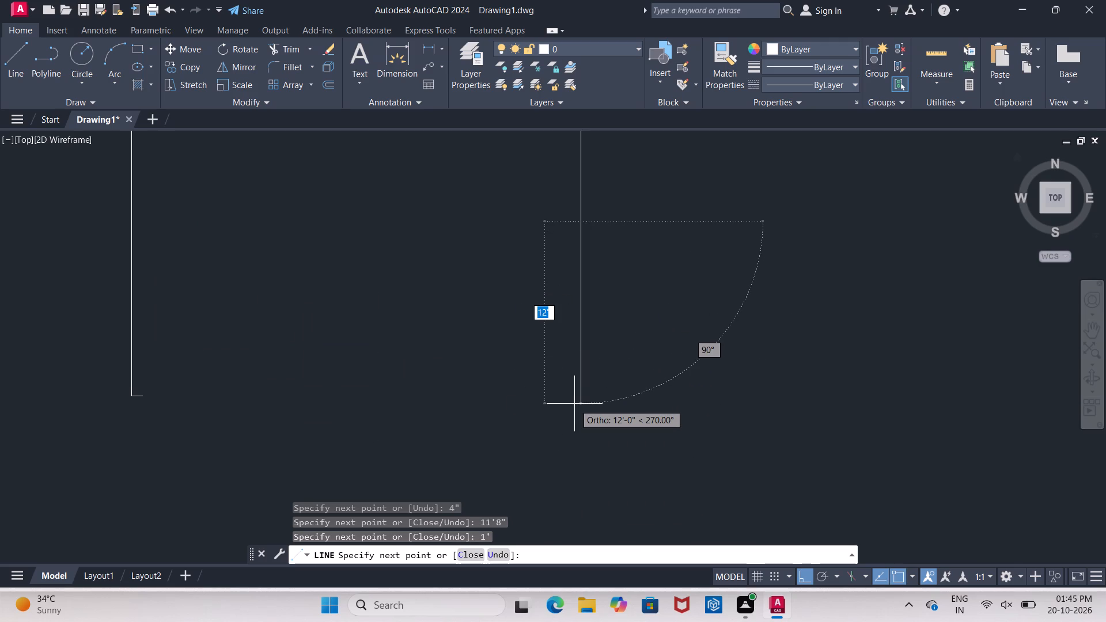
pyautogui.write("12'")
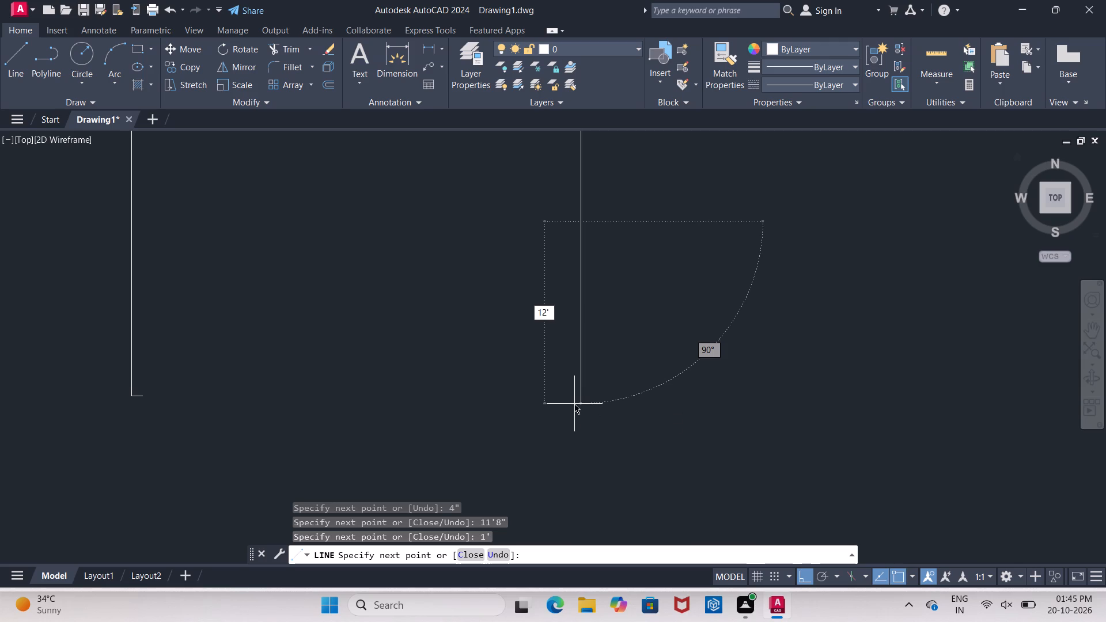
pyautogui.press('2')
pyautogui.hotkey('shift', '"')
pyautogui.press('Return')
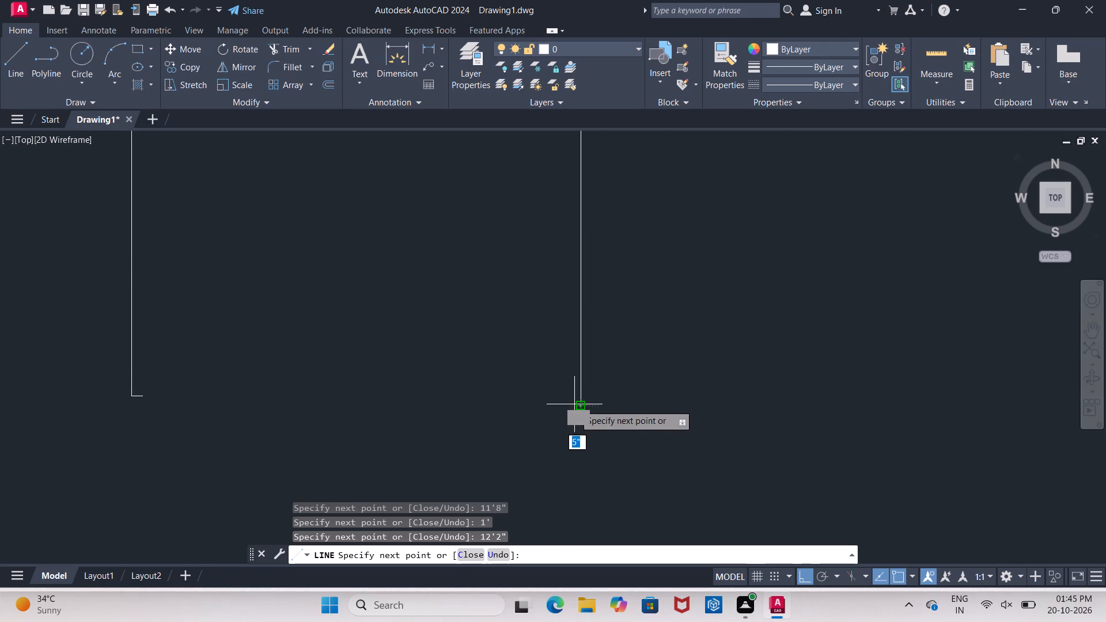
# Draw the new bottom edge westward from the east edge's lower end to the point directly below the west edge.
pyautogui.scroll(-2, 609, 375)
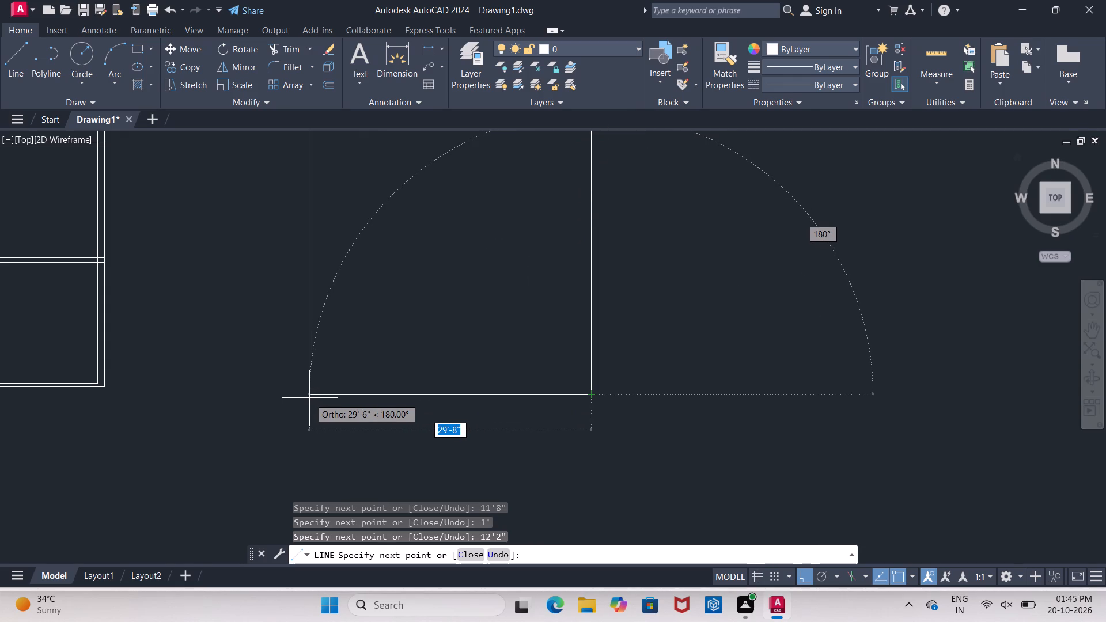
pyautogui.scroll(4, 309, 398)
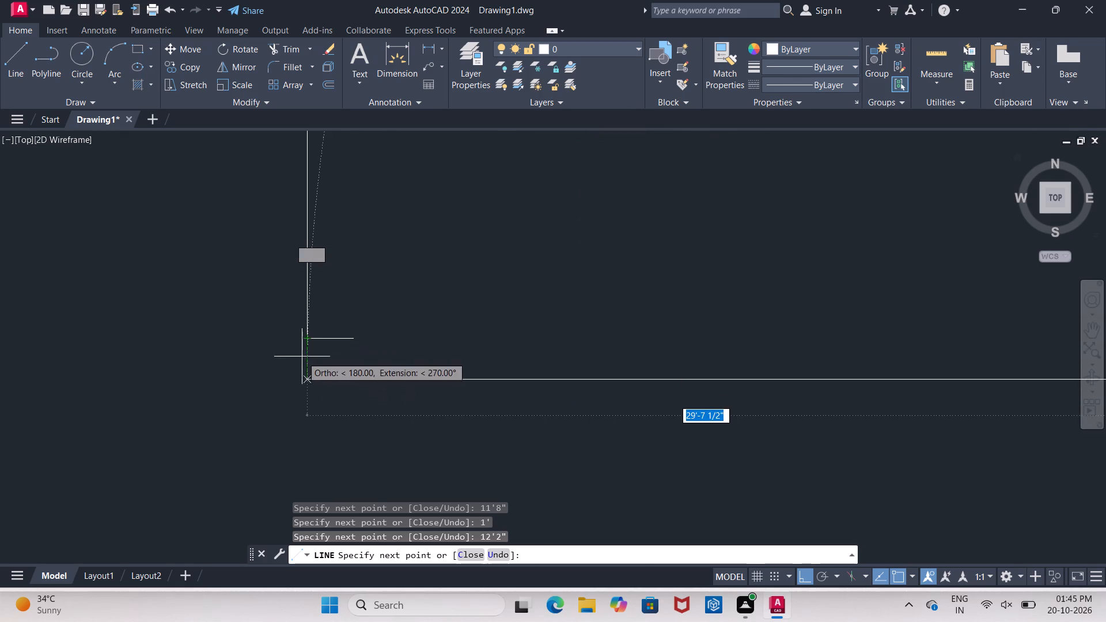
pyautogui.click(308, 377)
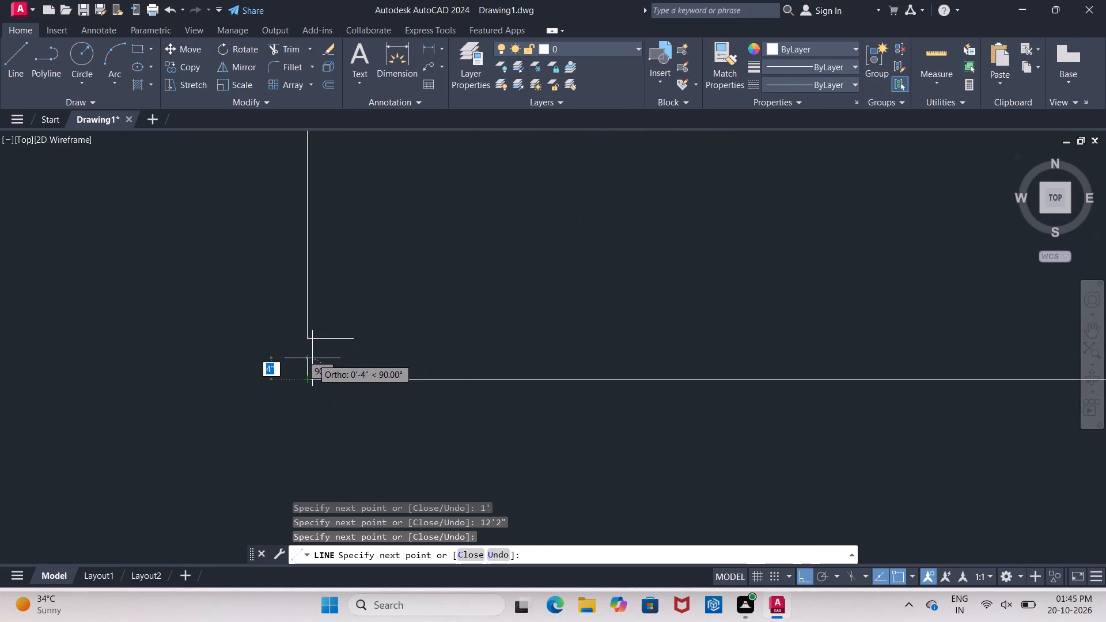
# Close the outline's southwest corner with a short vertical line from the new bottom edge up to the west edge's lower end.
pyautogui.click(305, 338)
pyautogui.press('Escape')
# Delete the short leftover horizontal line above the new bottom edge at the southwest corner.
pyautogui.click(348, 337)
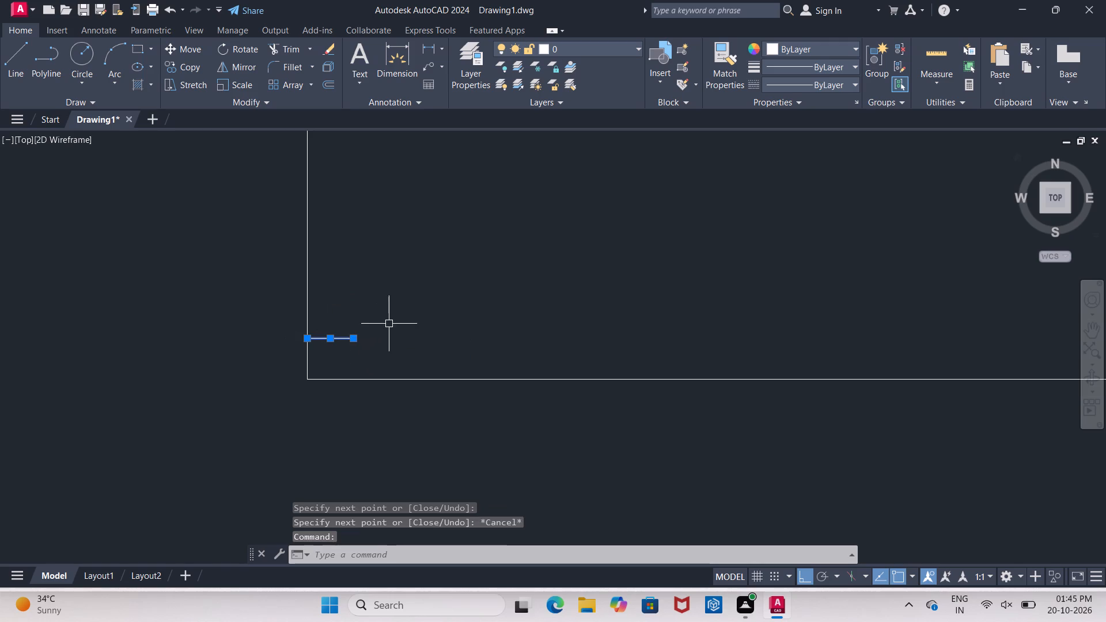
pyautogui.press('Delete')
pyautogui.scroll(-4, 291, 367)
pyautogui.scroll(-3, 350, 422)
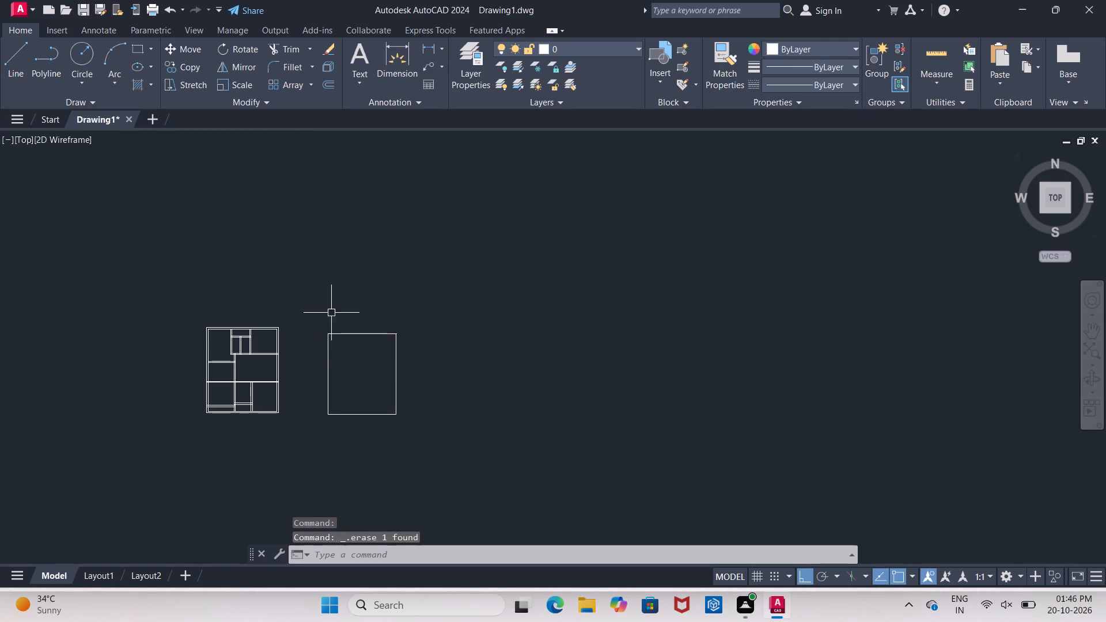
# Measure the second outline's full east edge with the Dimension command, from the top line to the bottom edge, without placing the dimension.
pyautogui.scroll(2, 336, 427)
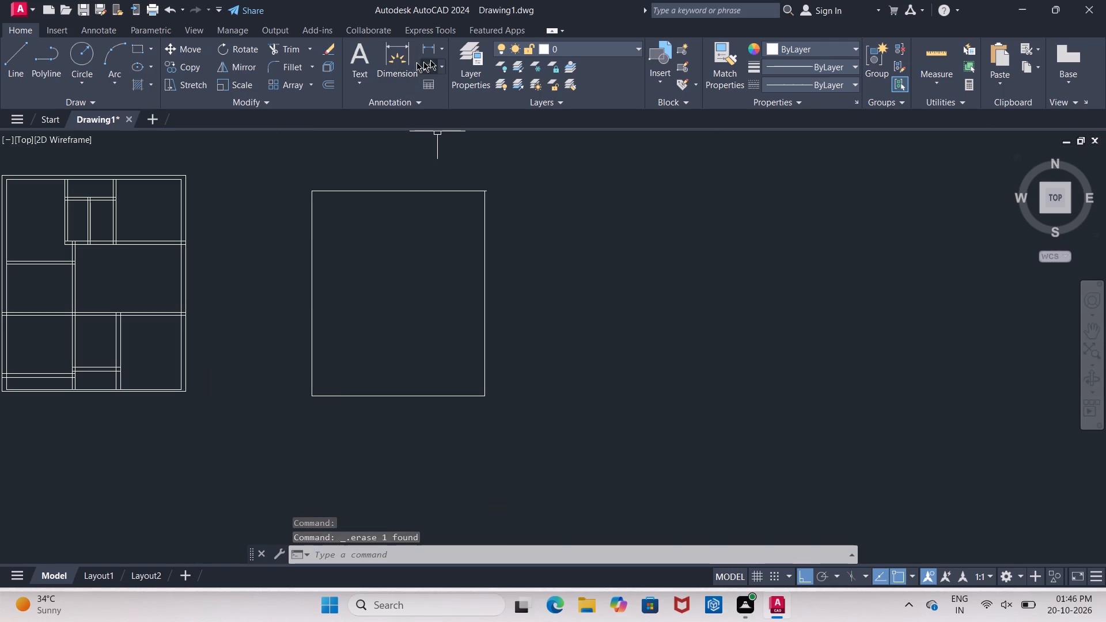
pyautogui.click(403, 69)
pyautogui.scroll(5, 482, 185)
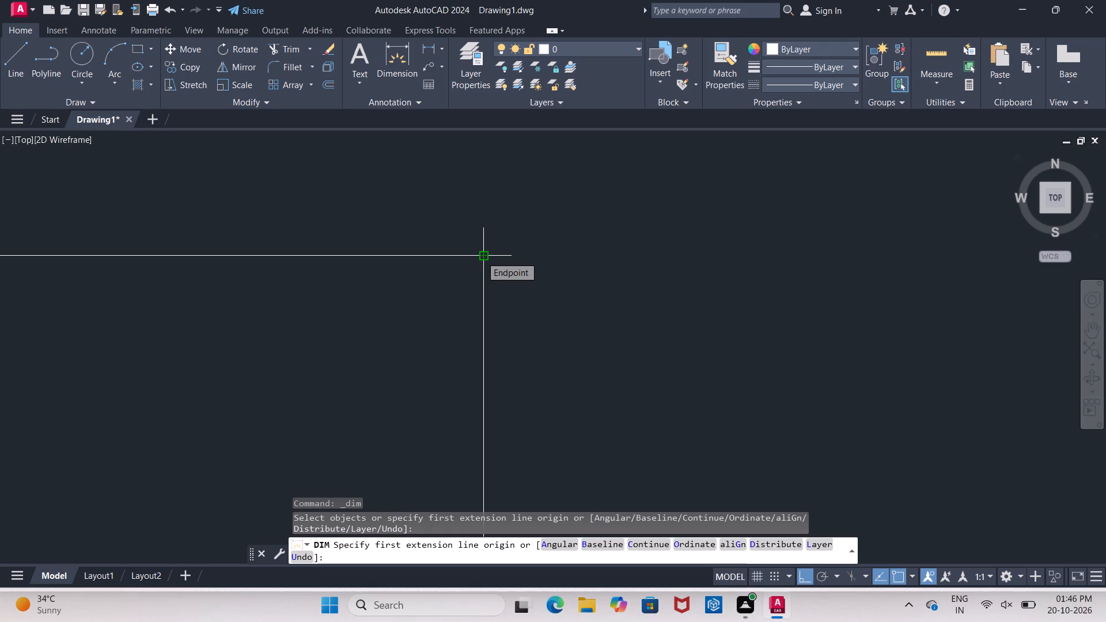
pyautogui.click(481, 256)
pyautogui.scroll(-5, 471, 221)
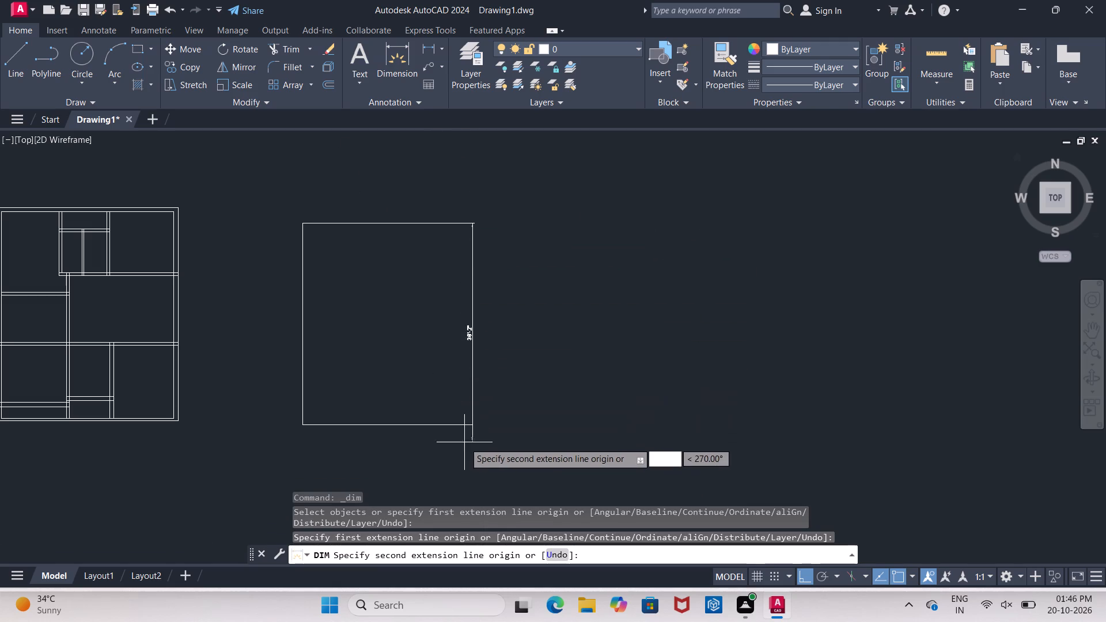
pyautogui.scroll(4, 471, 426)
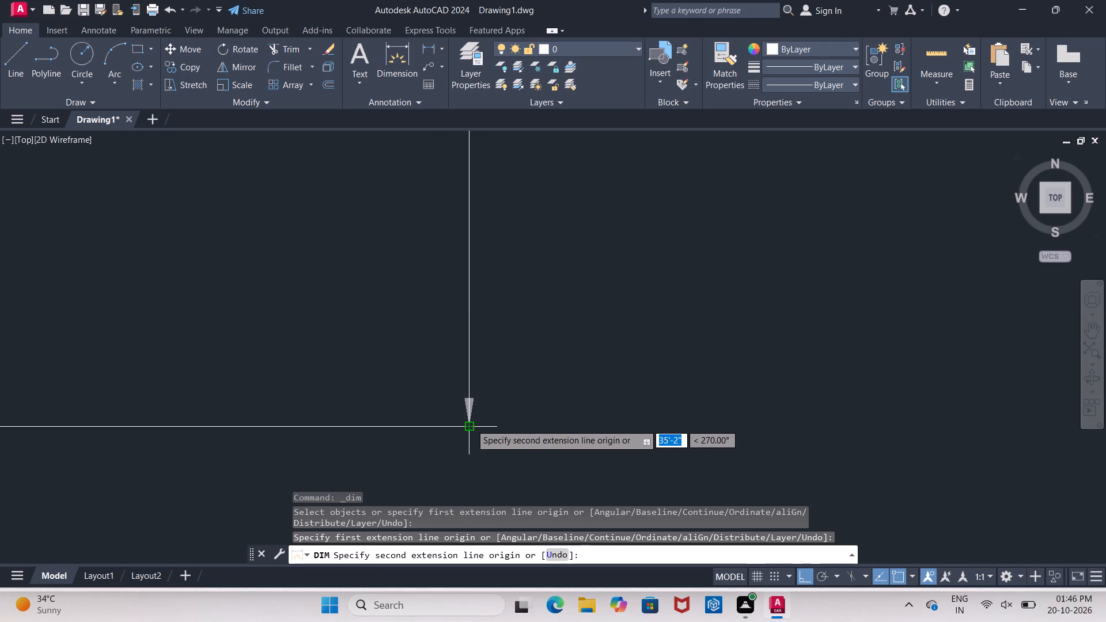
pyautogui.click(471, 424)
pyautogui.scroll(-3, 471, 421)
pyautogui.scroll(2, 484, 313)
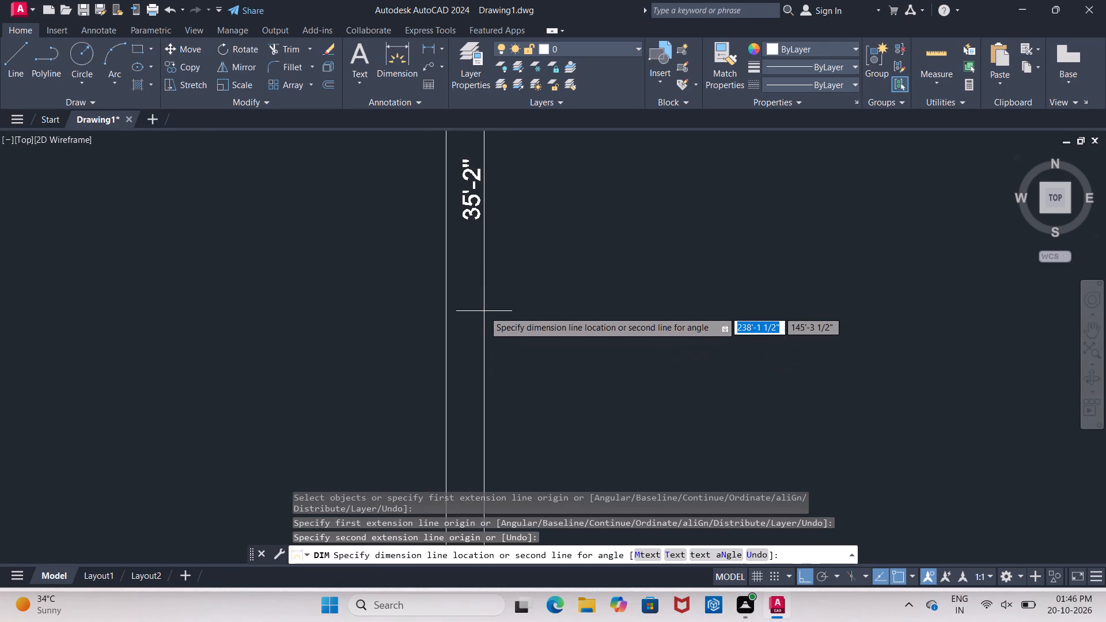
pyautogui.press('Escape')
# Delete all the line segments that make up the second outline's east edge.
pyautogui.scroll(-3, 474, 309)
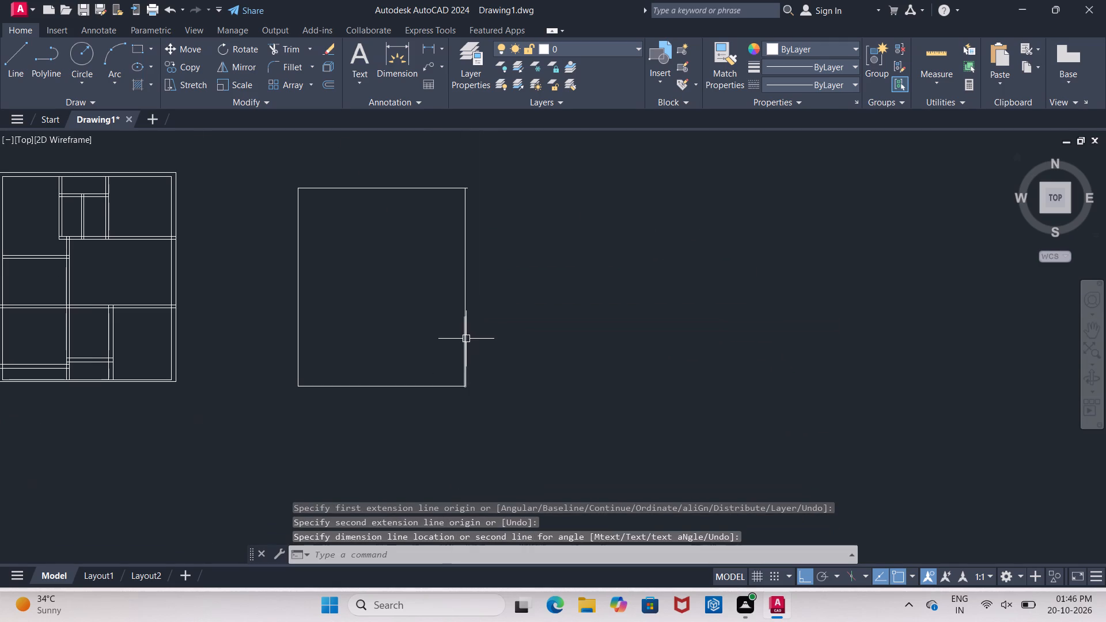
pyautogui.click(465, 339)
pyautogui.press('Delete')
pyautogui.click(466, 310)
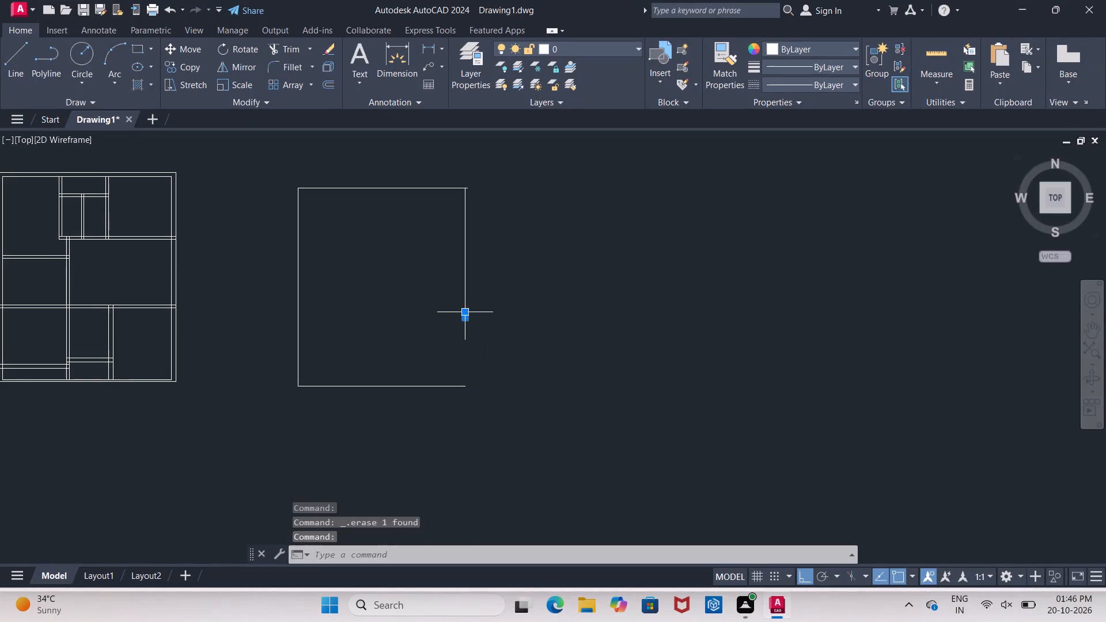
pyautogui.press('Delete')
pyautogui.click(505, 323)
pyautogui.click(423, 248)
pyautogui.press('Delete')
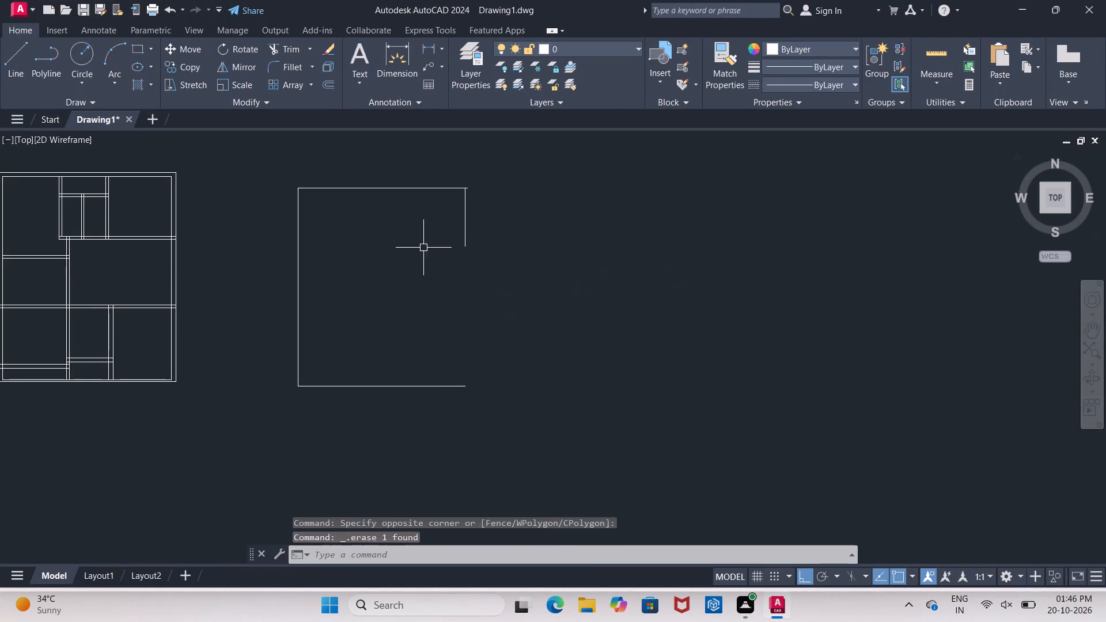
pyautogui.click(465, 236)
pyautogui.press('Delete')
pyautogui.click(466, 245)
pyautogui.press('Delete')
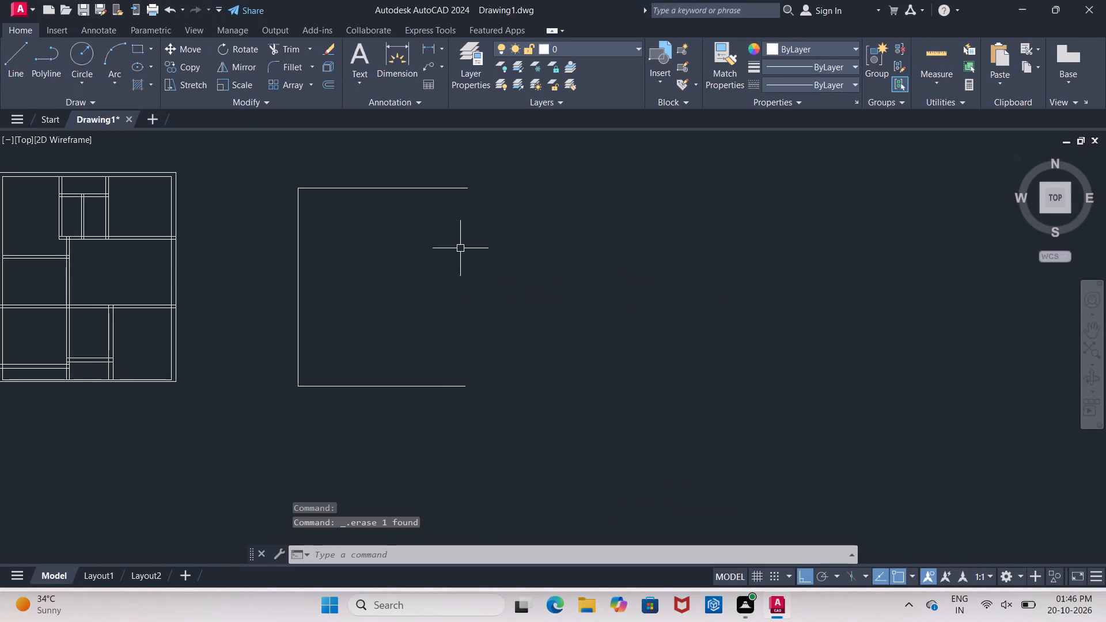
# Redraw the east edge downward from the top line's east end with consecutive line segments of 9", 10' and 4".
pyautogui.press('l')
pyautogui.press('Return')
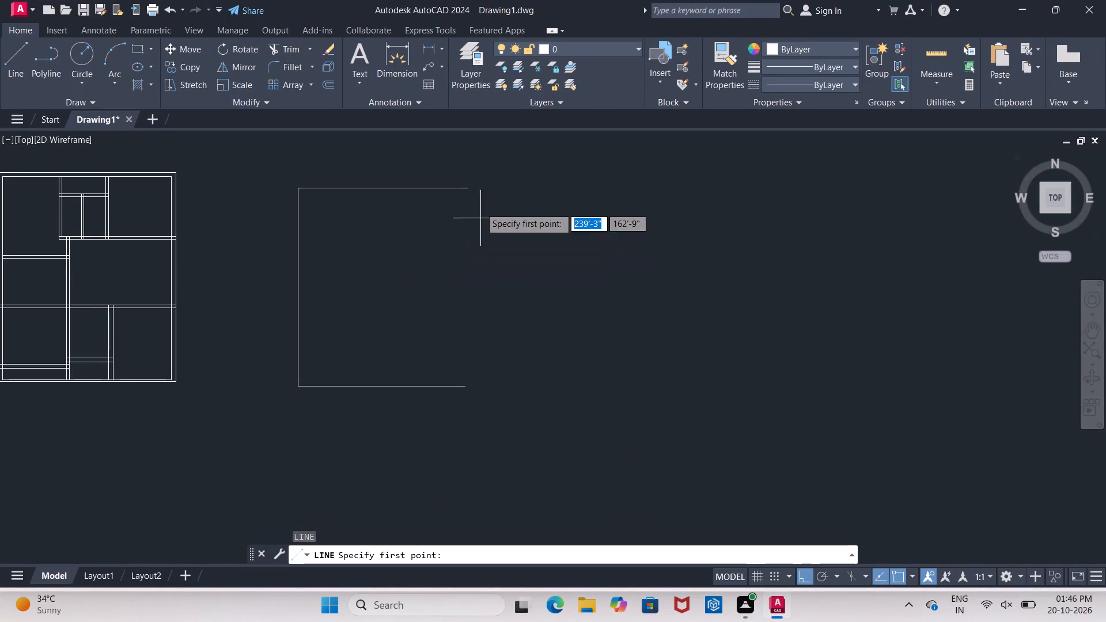
pyautogui.click(467, 191)
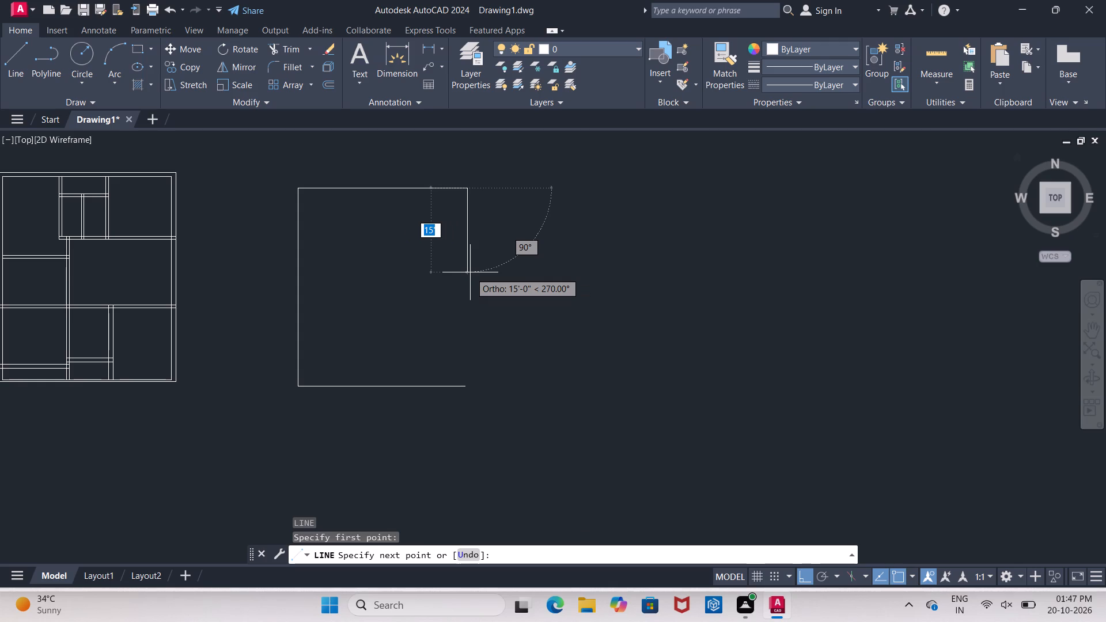
pyautogui.press('9')
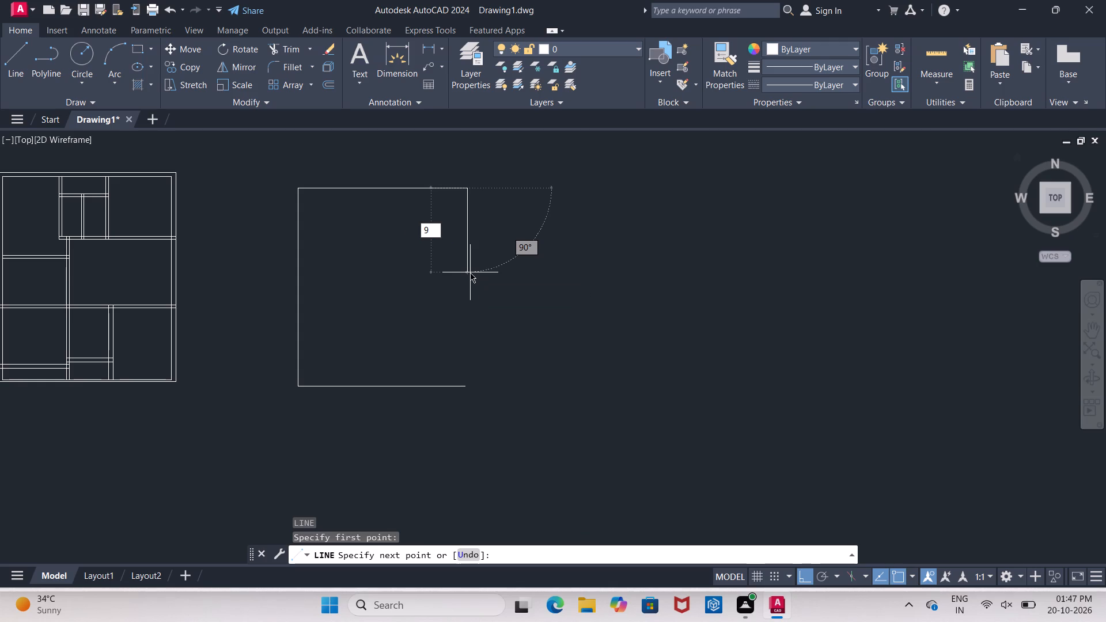
pyautogui.hotkey('shift', '"')
pyautogui.press('Return')
pyautogui.scroll(4, 465, 185)
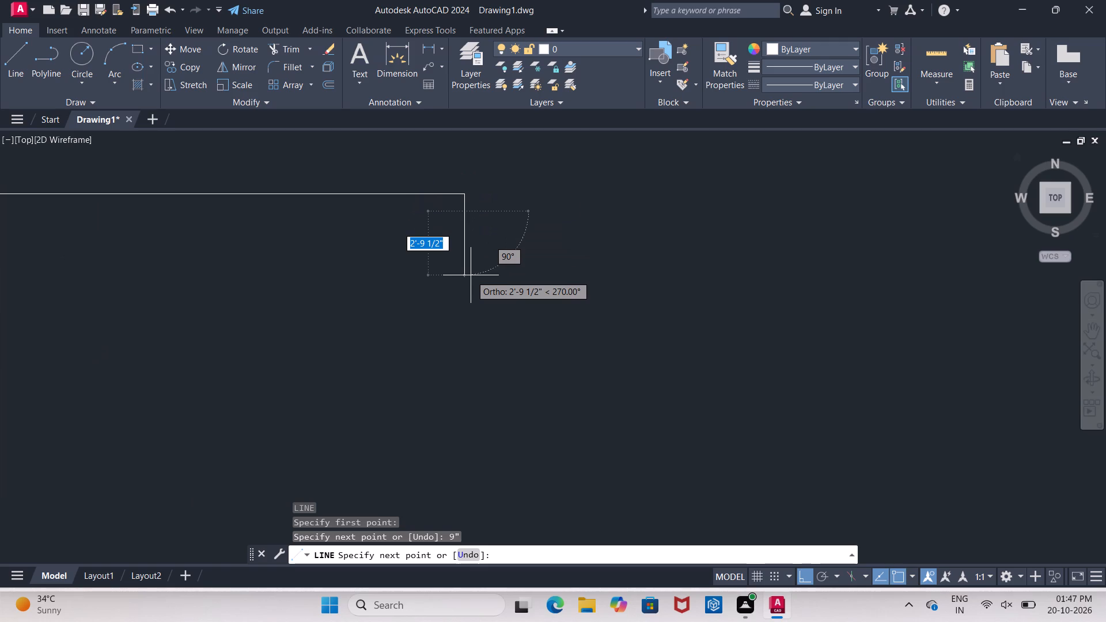
pyautogui.write('10')
pyautogui.press("'")
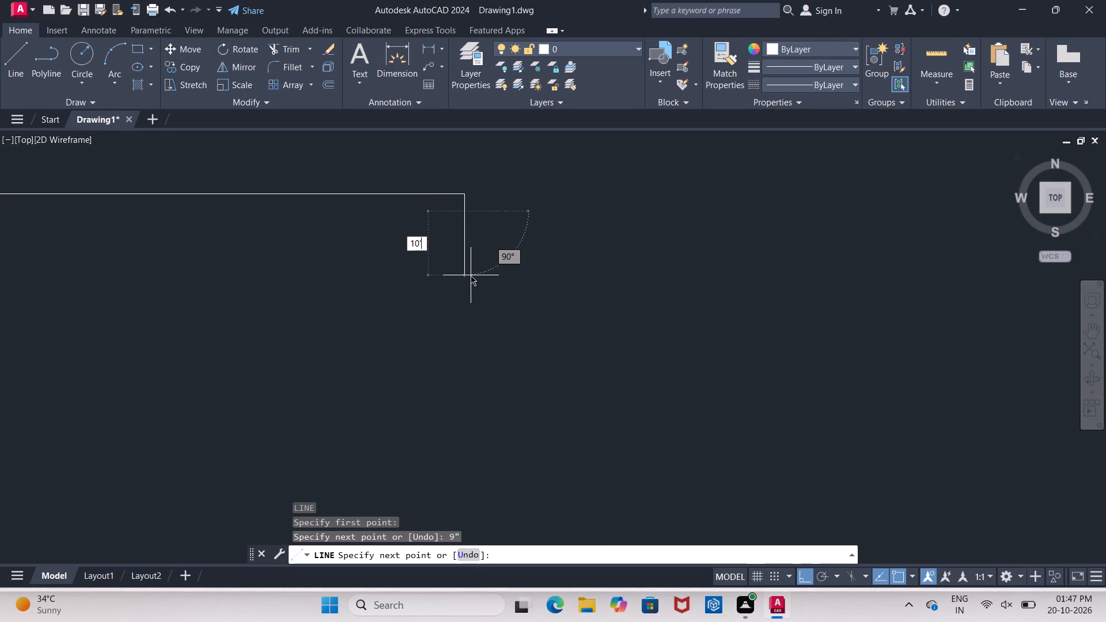
pyautogui.press('Return')
pyautogui.scroll(-3, 521, 207)
pyautogui.scroll(2, 510, 299)
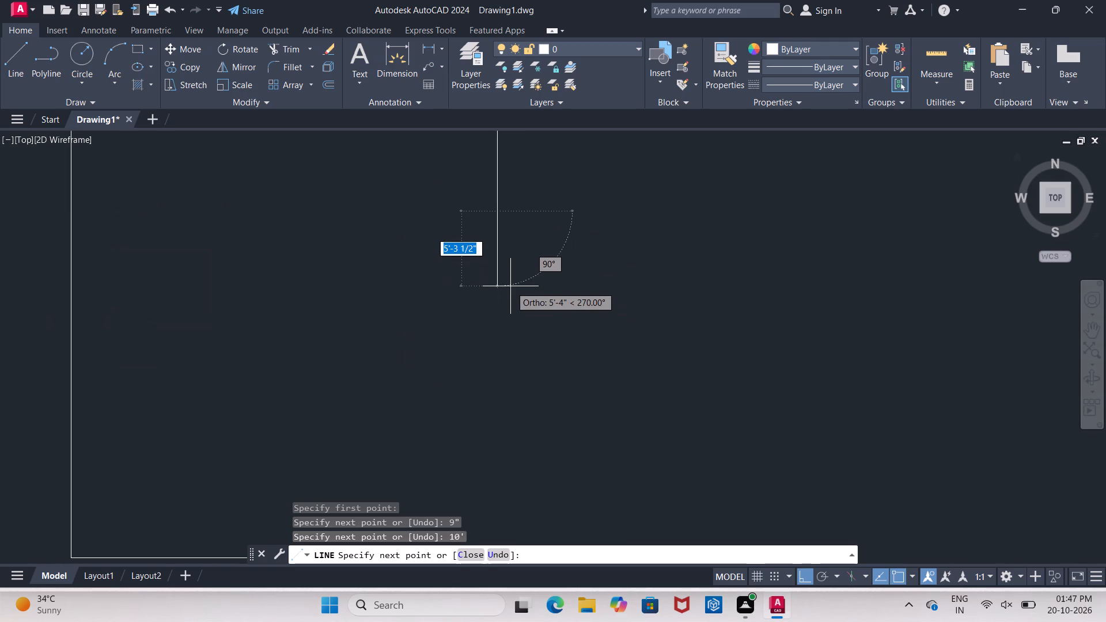
pyautogui.press('4')
pyautogui.hotkey('shift', '"')
pyautogui.press('Return')
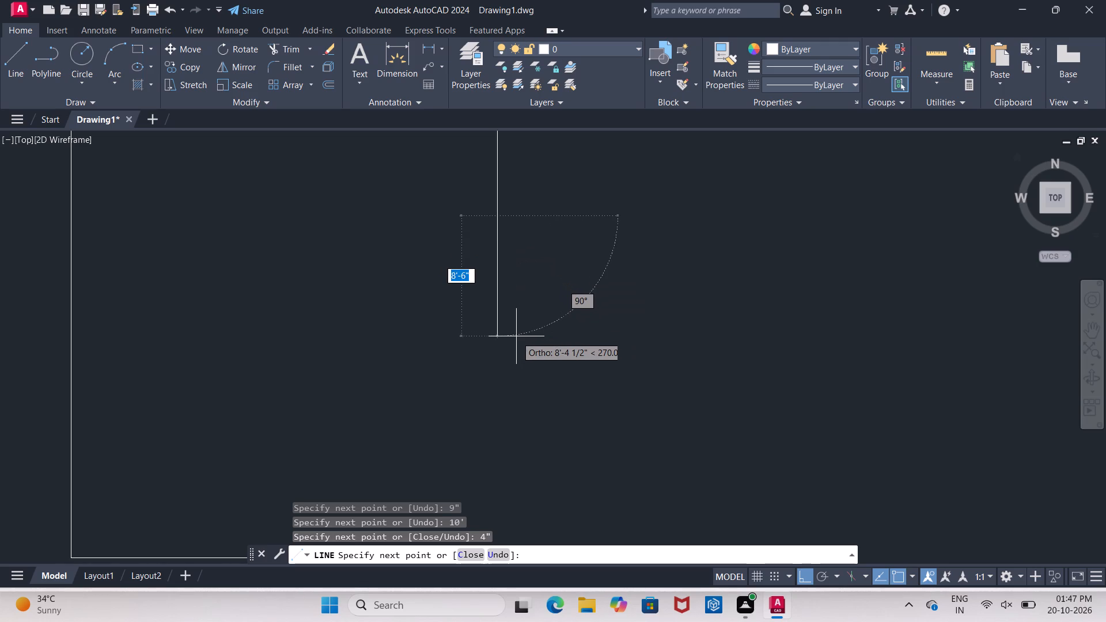
# Continue the east edge downward with line segments of 11'8", 1' and 12'2".
pyautogui.write('11')
pyautogui.press("'")
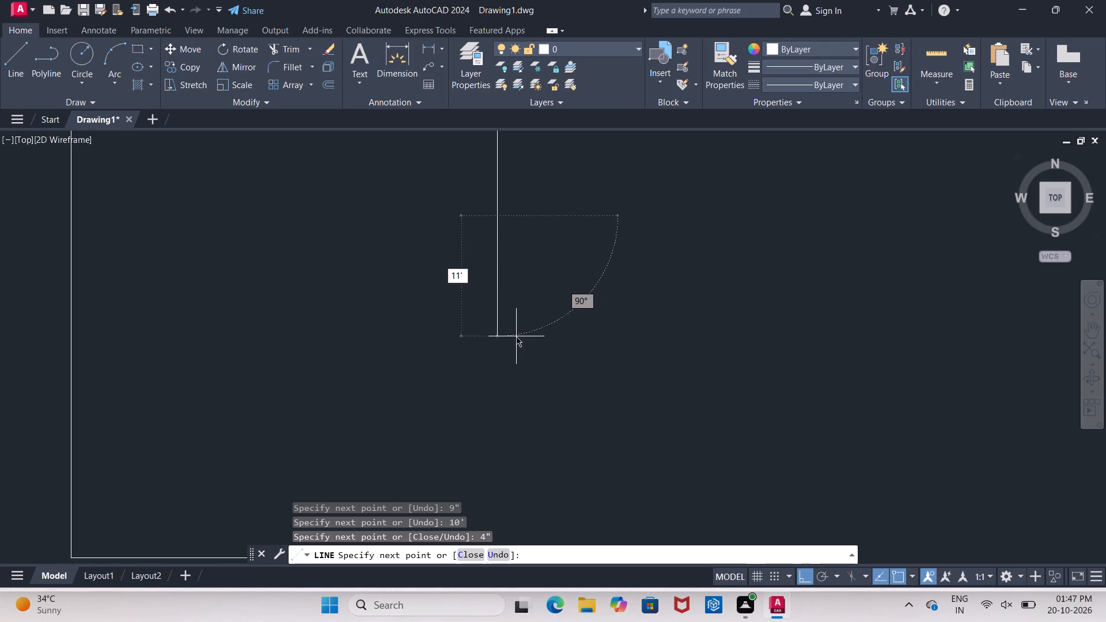
pyautogui.press('8')
pyautogui.hotkey('shift', '"')
pyautogui.press('Return')
pyautogui.scroll(-2, 565, 257)
pyautogui.scroll(2, 542, 351)
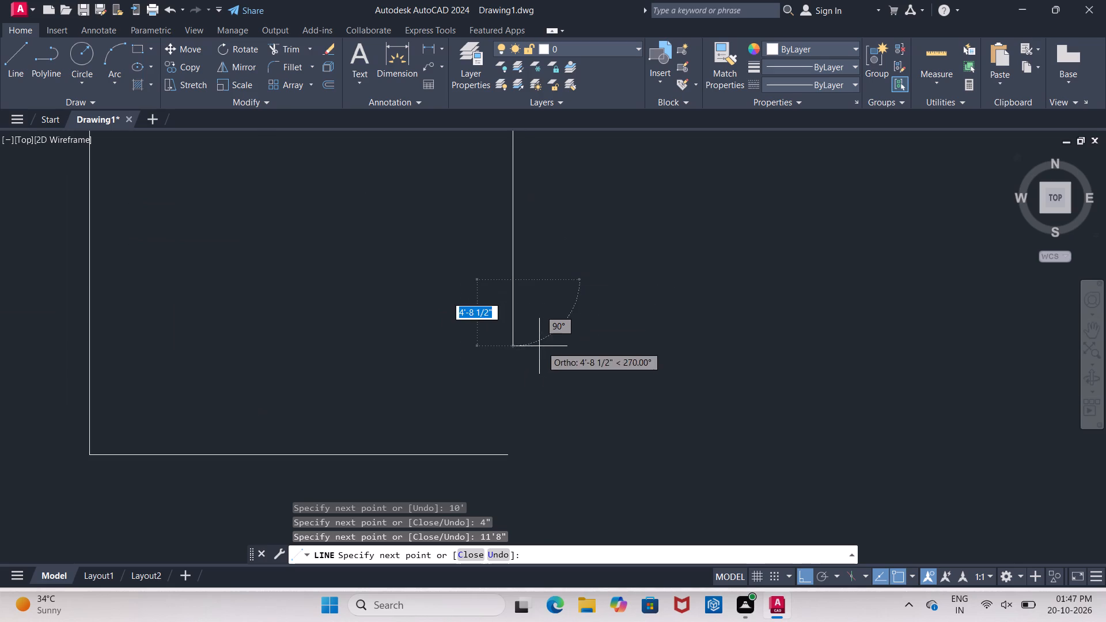
pyautogui.write("1'")
pyautogui.press('Return')
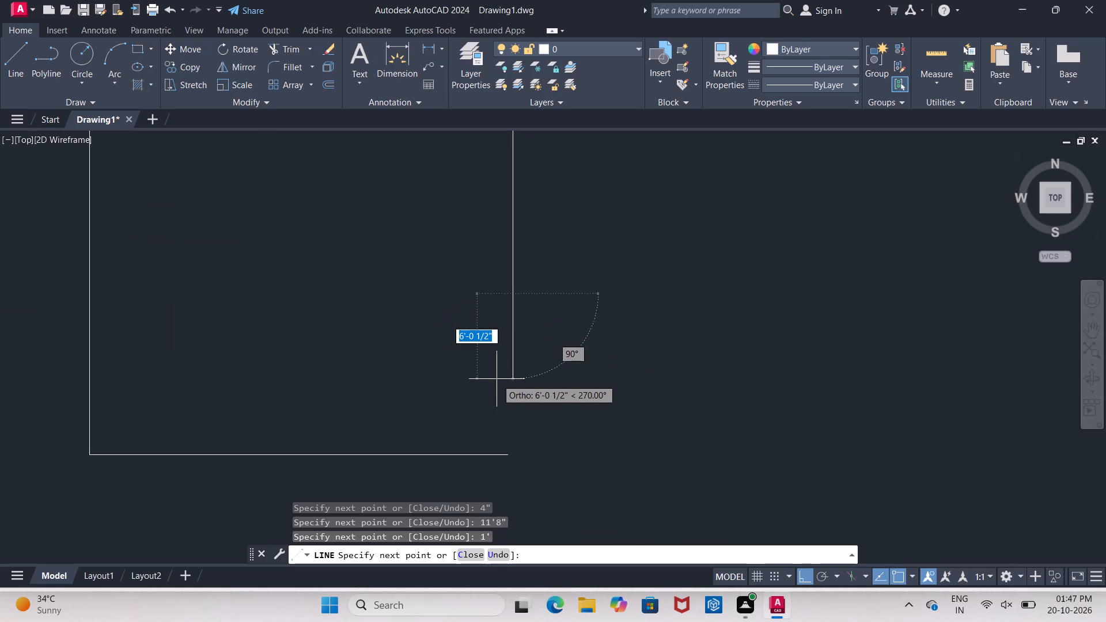
pyautogui.write("12'")
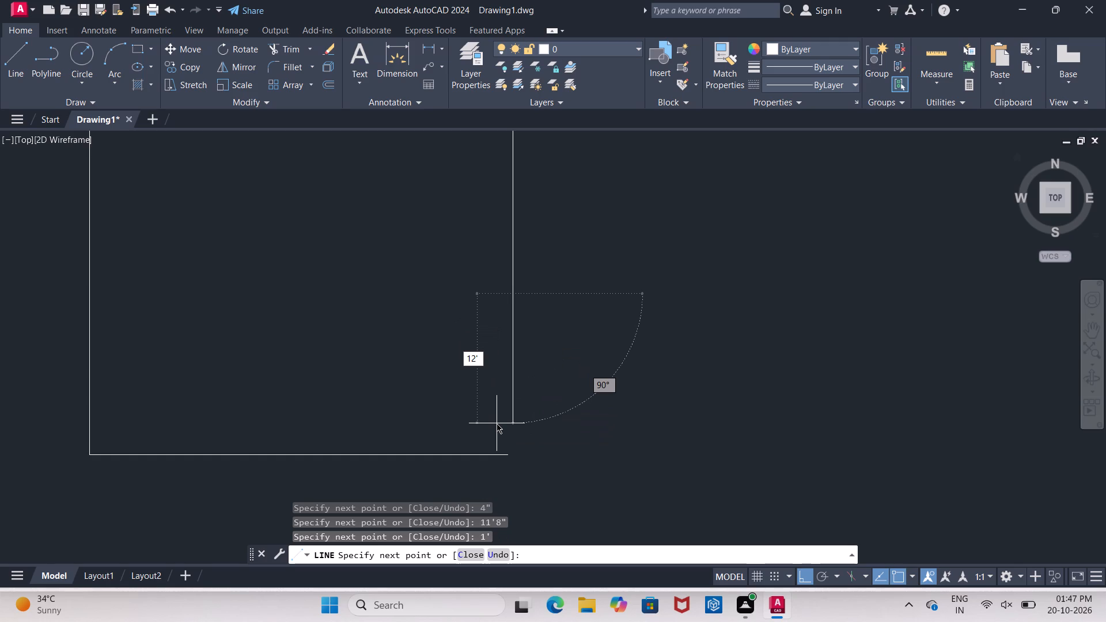
pyautogui.press('2')
pyautogui.hotkey('shift', '"')
pyautogui.press('Return')
# Draw a new bottom edge westward to directly below the west edge, and join it up to the west edge with a line about 9" long.
pyautogui.scroll(-2, 566, 316)
pyautogui.scroll(3, 543, 391)
pyautogui.scroll(-1, 311, 382)
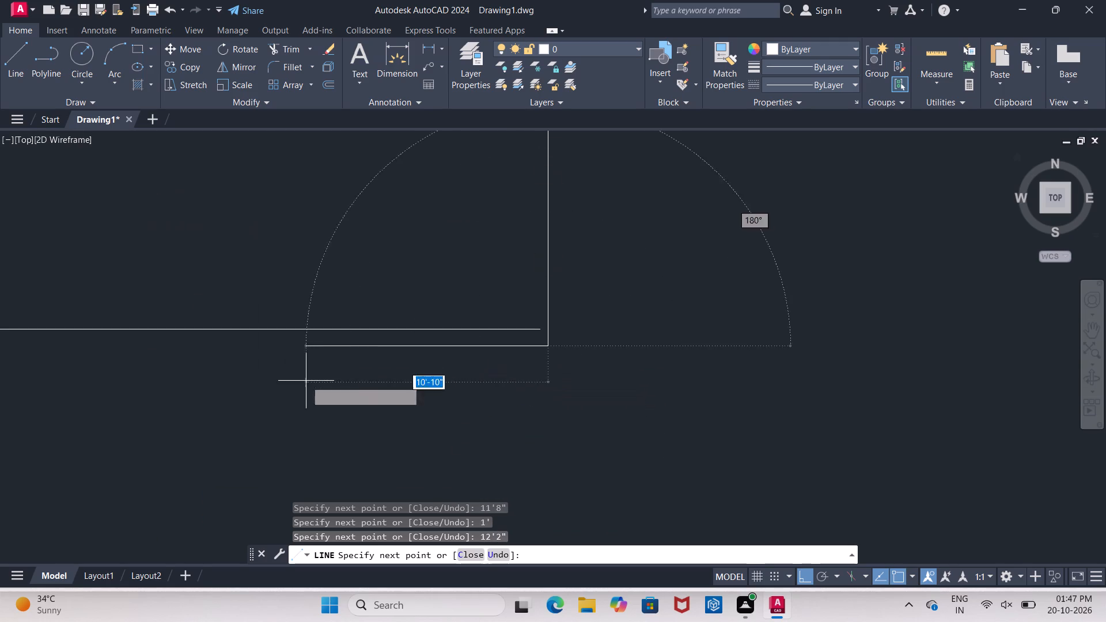
pyautogui.scroll(-1, 311, 382)
pyautogui.scroll(4, 142, 381)
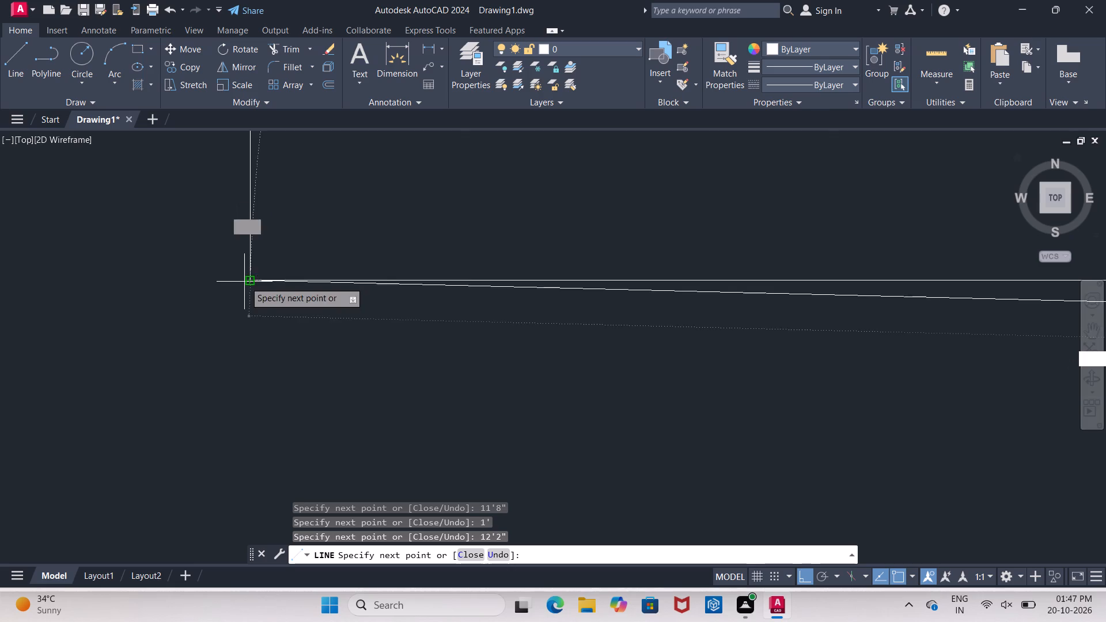
pyautogui.click(252, 322)
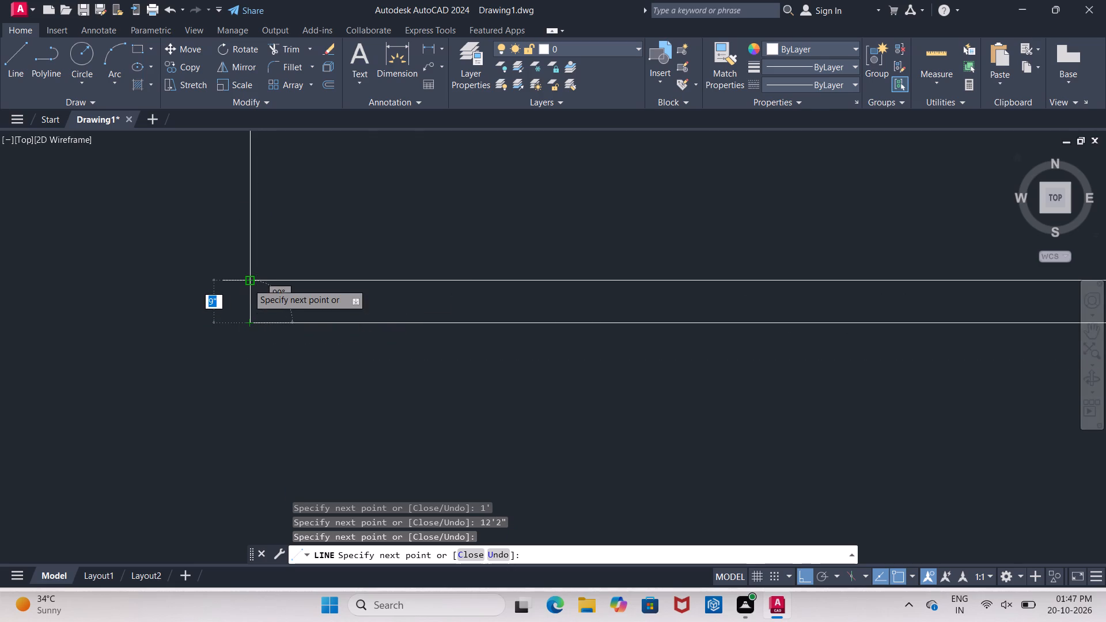
pyautogui.click(244, 282)
pyautogui.press('Escape')
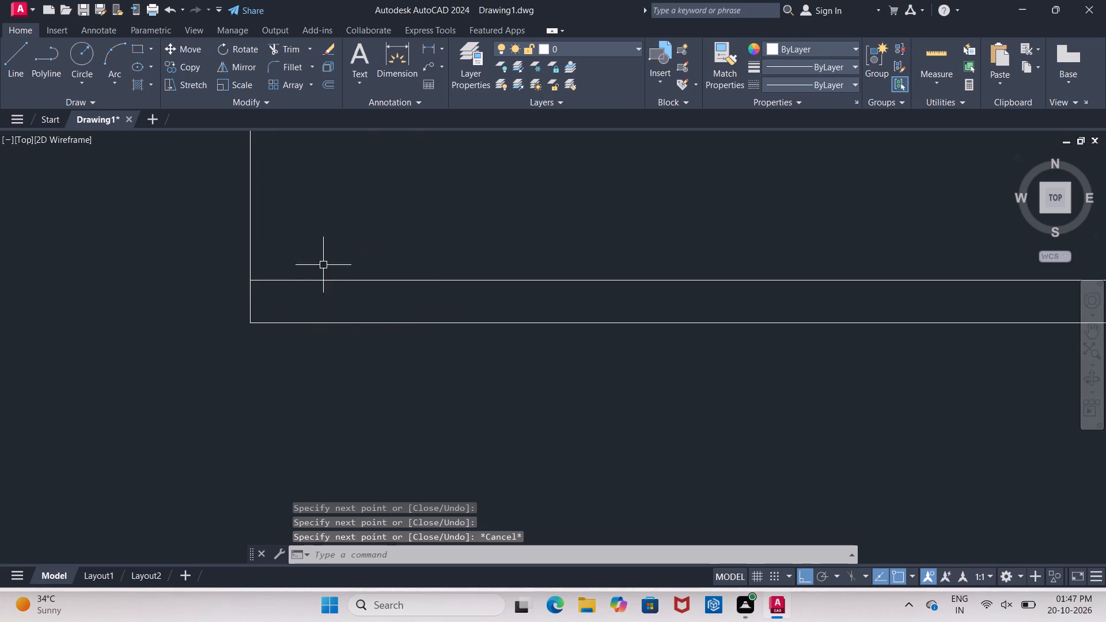
# Delete the old bottom edge lying just above the new one.
pyautogui.click(321, 281)
pyautogui.press('Delete')
pyautogui.scroll(-3, 193, 319)
pyautogui.scroll(-2, 270, 386)
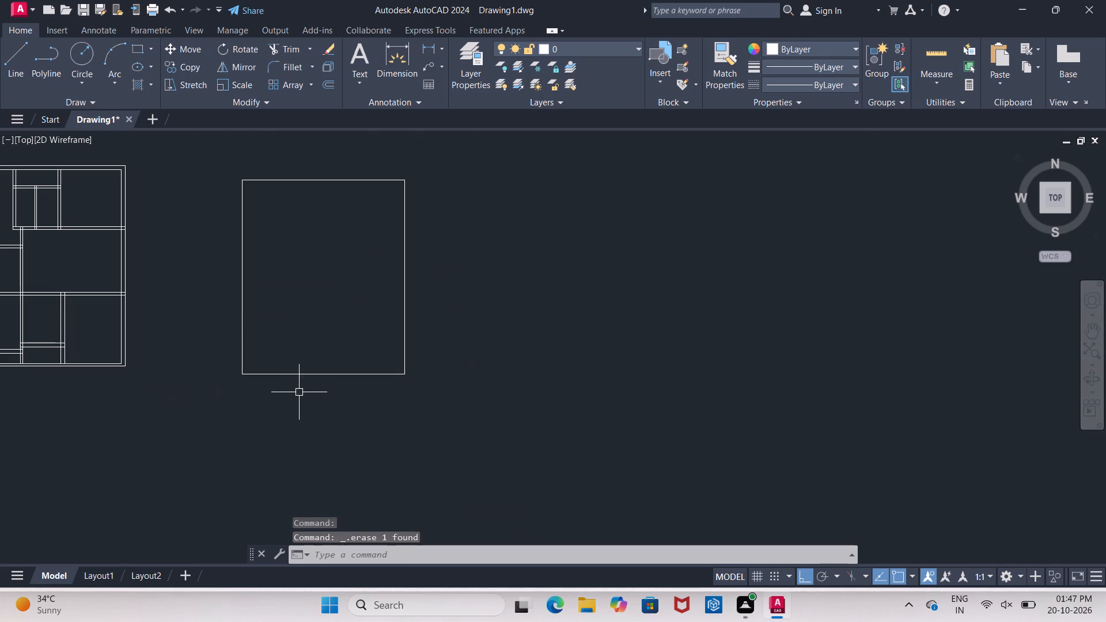
# Measure the redrawn east edge's full length with the Dimension command, without placing the dimension.
pyautogui.click(401, 58)
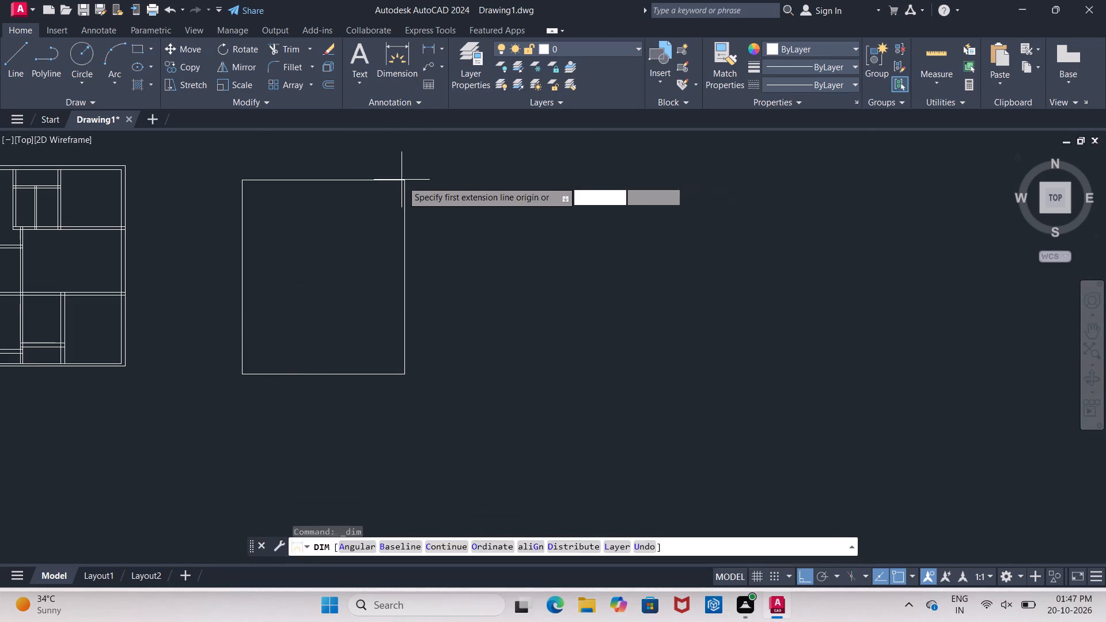
pyautogui.click(407, 180)
pyautogui.click(404, 372)
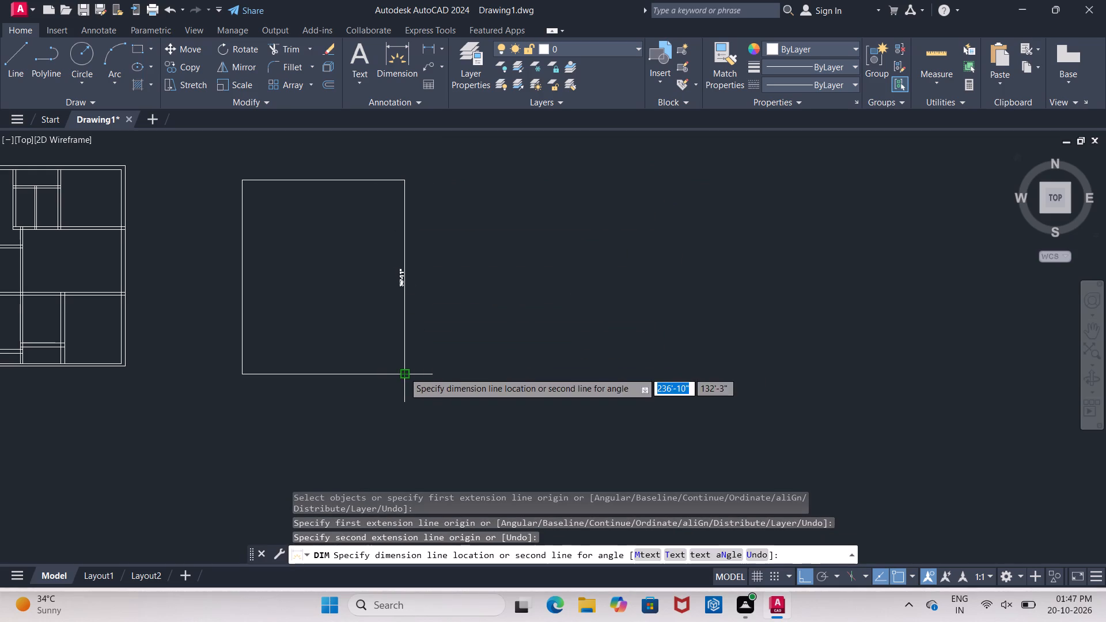
pyautogui.scroll(3, 426, 355)
pyautogui.scroll(-2, 426, 355)
pyautogui.scroll(1, 421, 319)
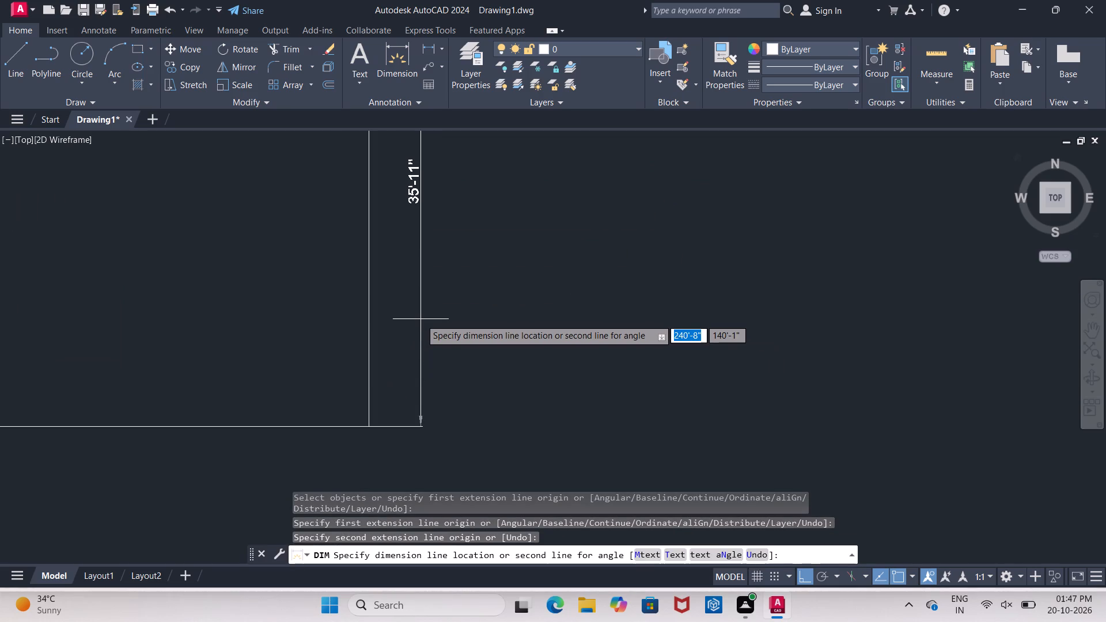
pyautogui.press('Escape')
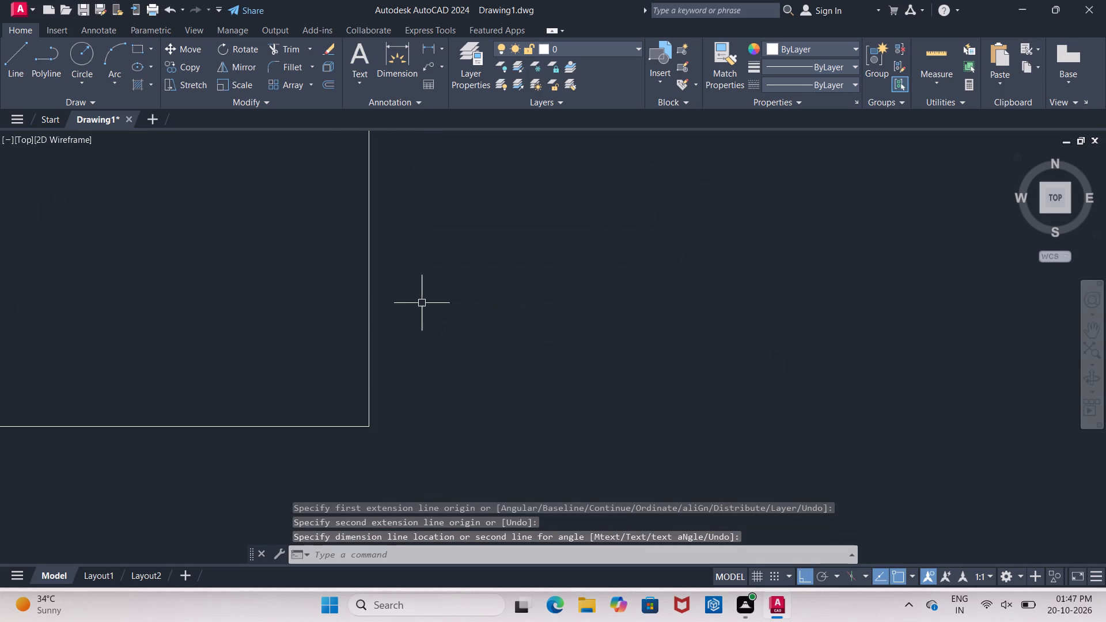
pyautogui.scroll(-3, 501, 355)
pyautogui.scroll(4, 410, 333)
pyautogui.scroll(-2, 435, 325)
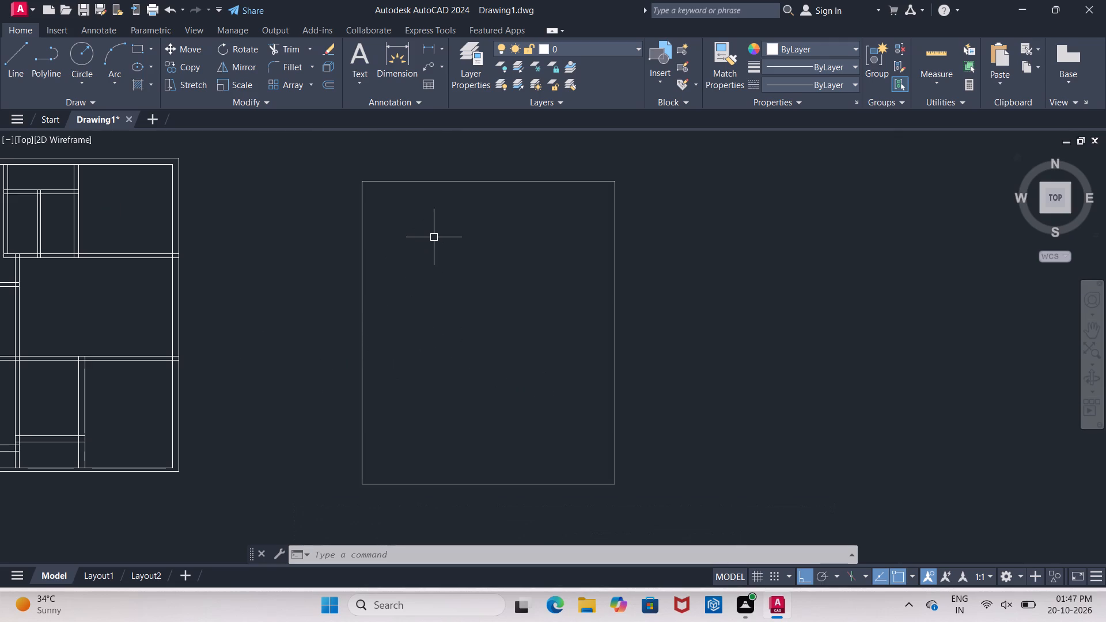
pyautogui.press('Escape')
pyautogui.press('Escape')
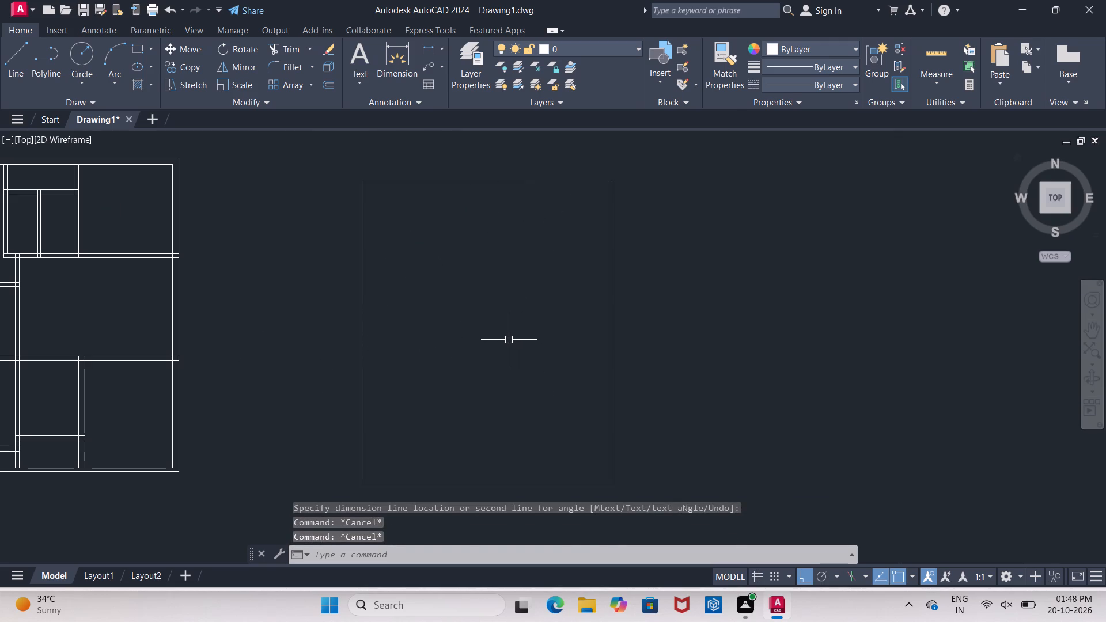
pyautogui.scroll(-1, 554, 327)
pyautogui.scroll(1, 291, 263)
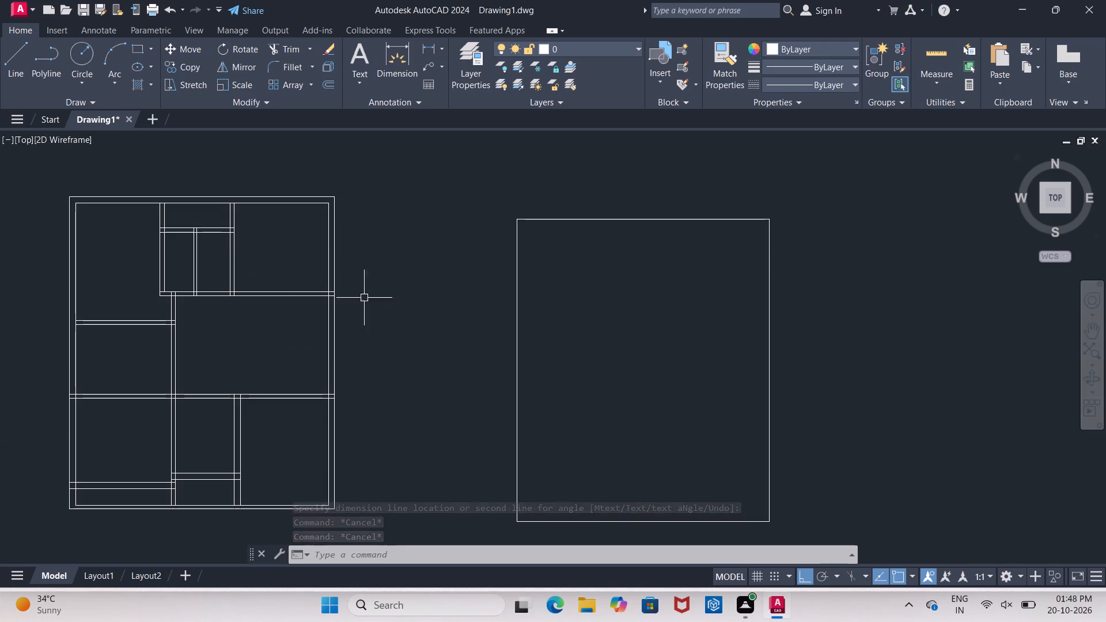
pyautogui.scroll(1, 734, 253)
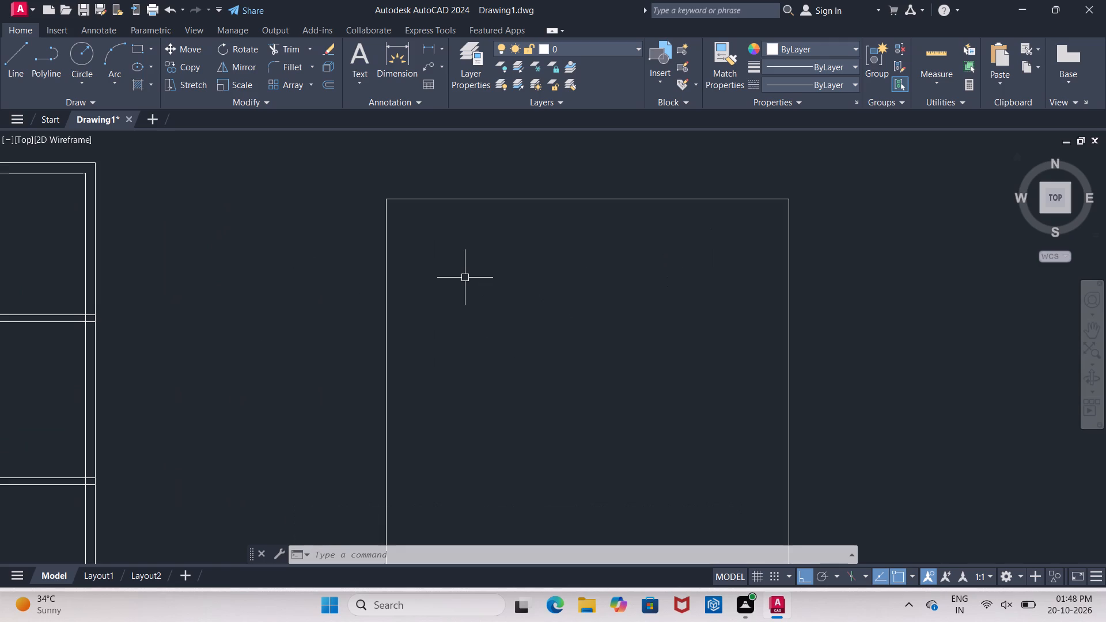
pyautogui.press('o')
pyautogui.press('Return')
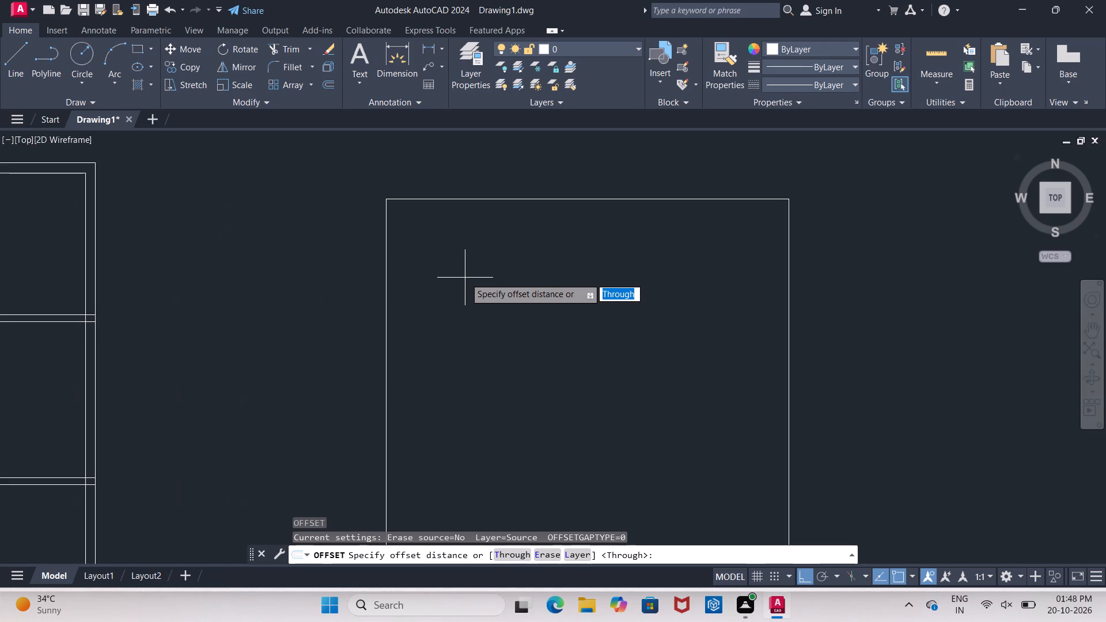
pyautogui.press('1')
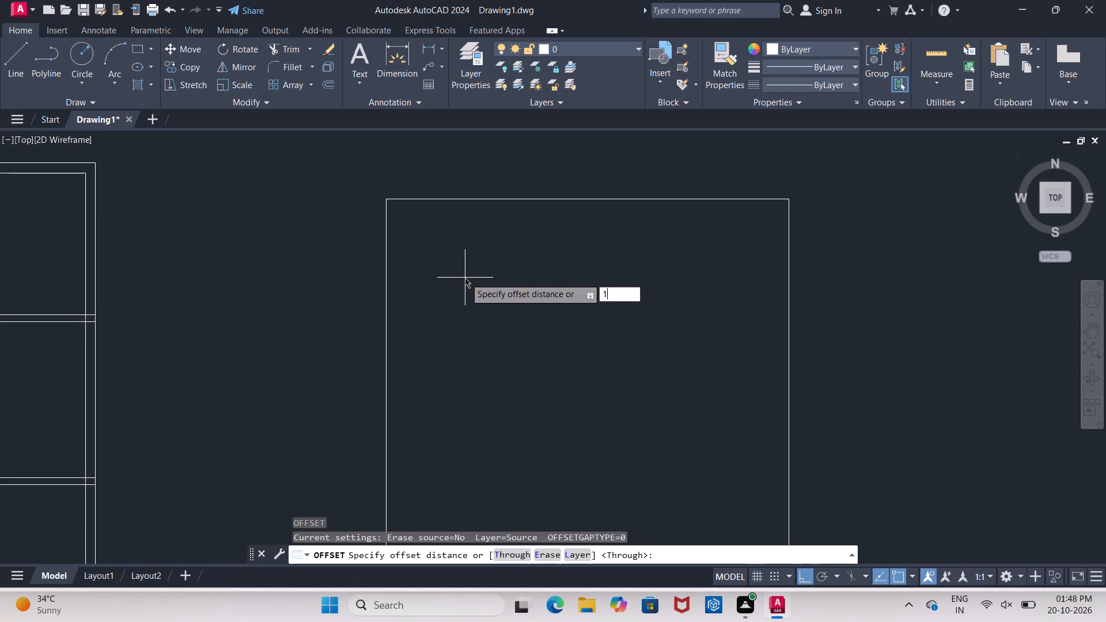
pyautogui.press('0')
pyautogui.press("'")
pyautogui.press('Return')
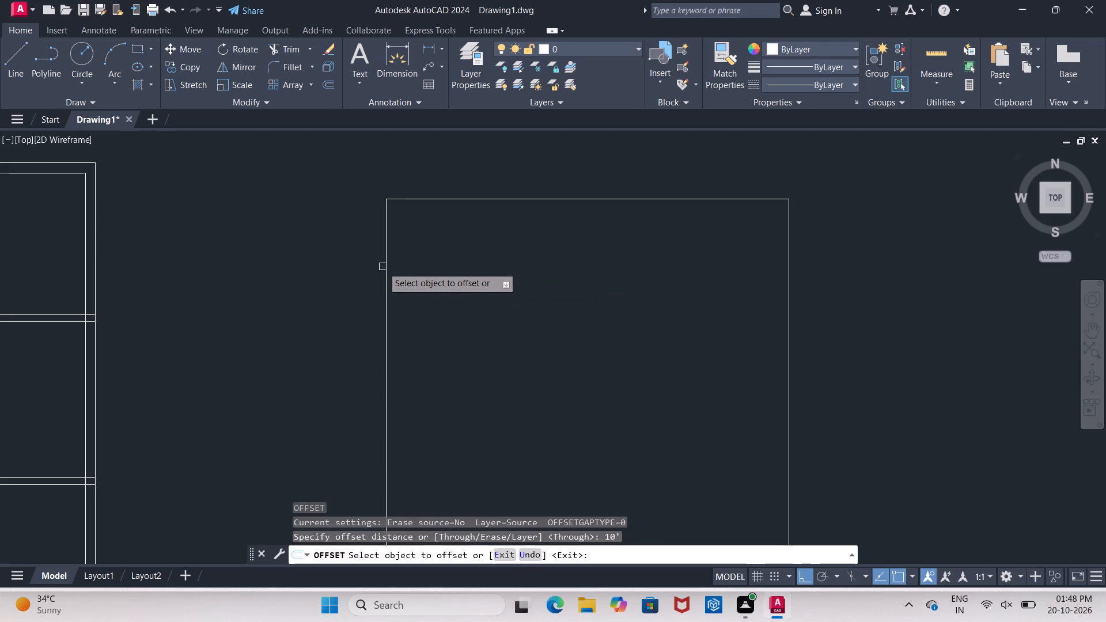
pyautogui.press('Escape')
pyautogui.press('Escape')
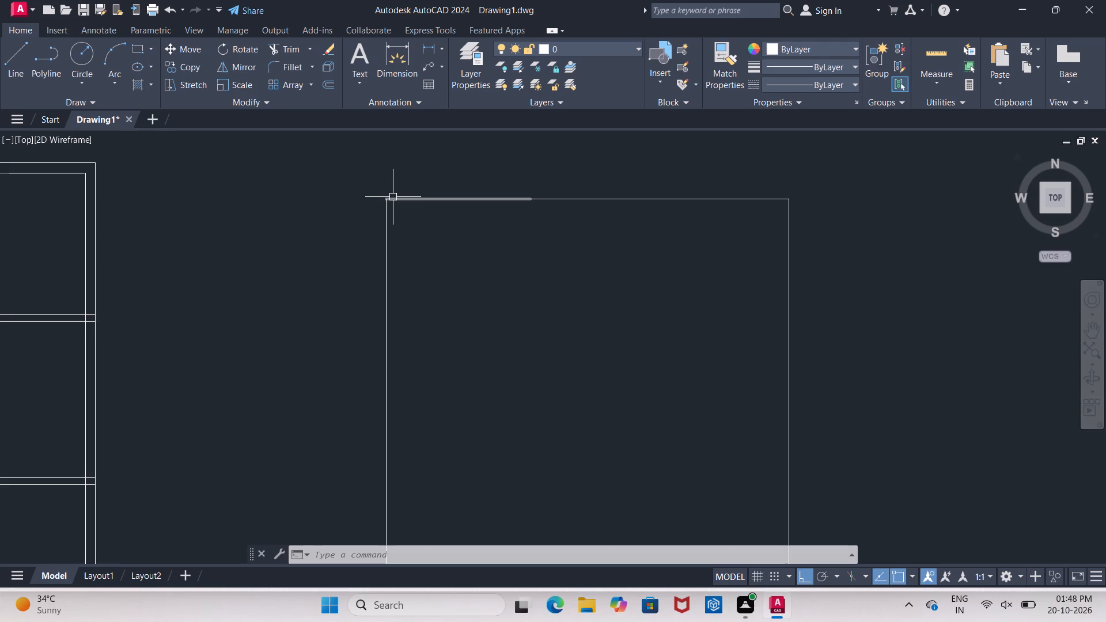
# Measure the second plan's top edge from corner to corner with the Dimension command, without placing the dimension.
pyautogui.scroll(3, 396, 200)
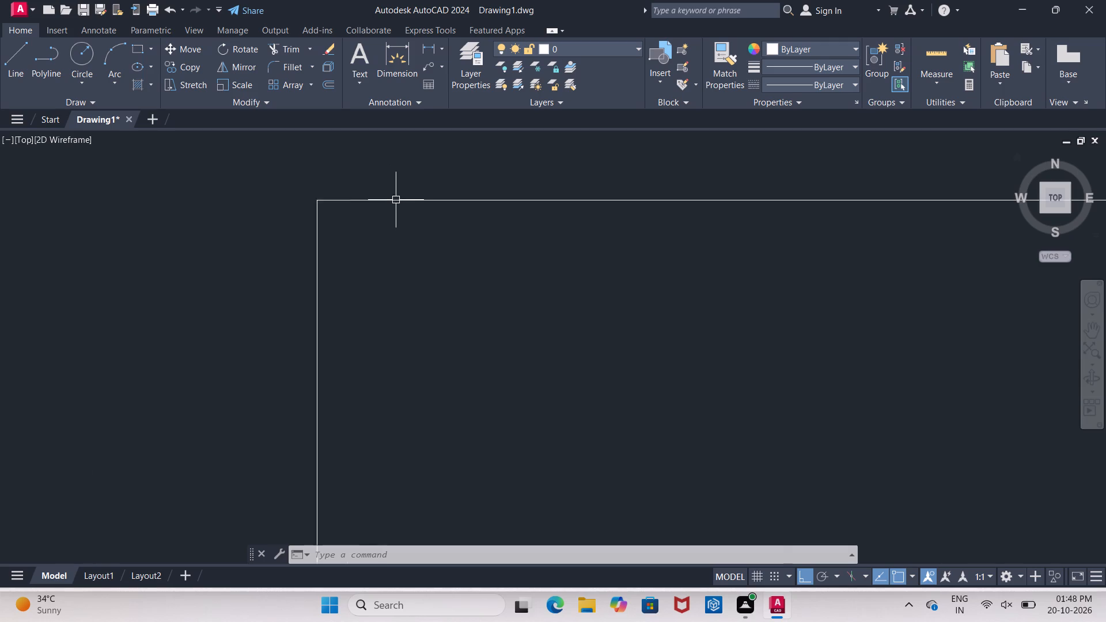
pyautogui.scroll(2, 396, 200)
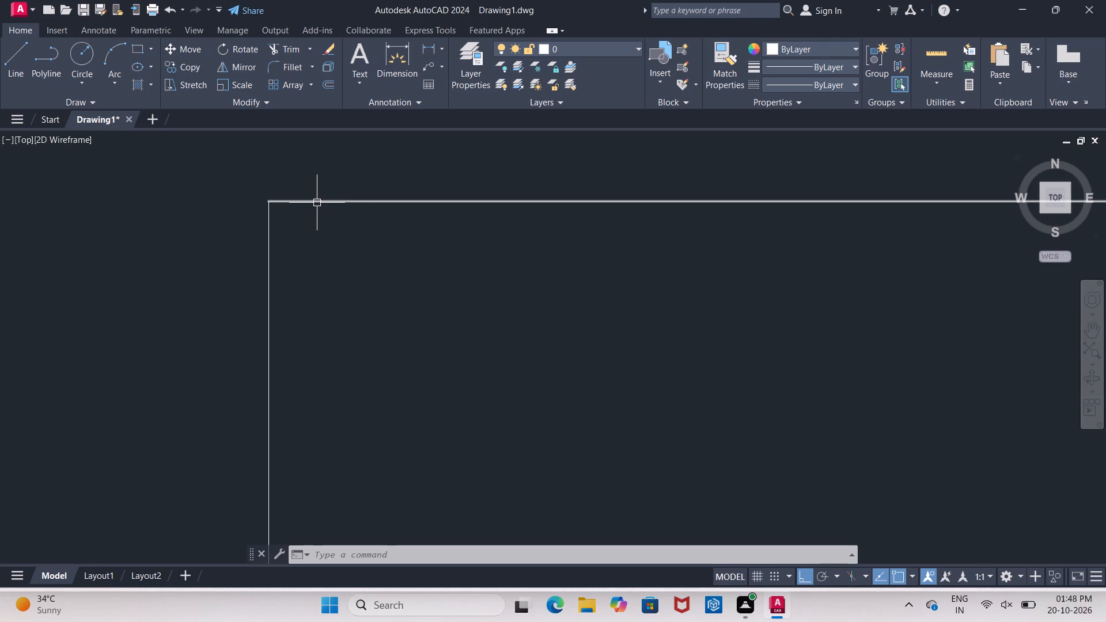
pyautogui.scroll(-5, 317, 203)
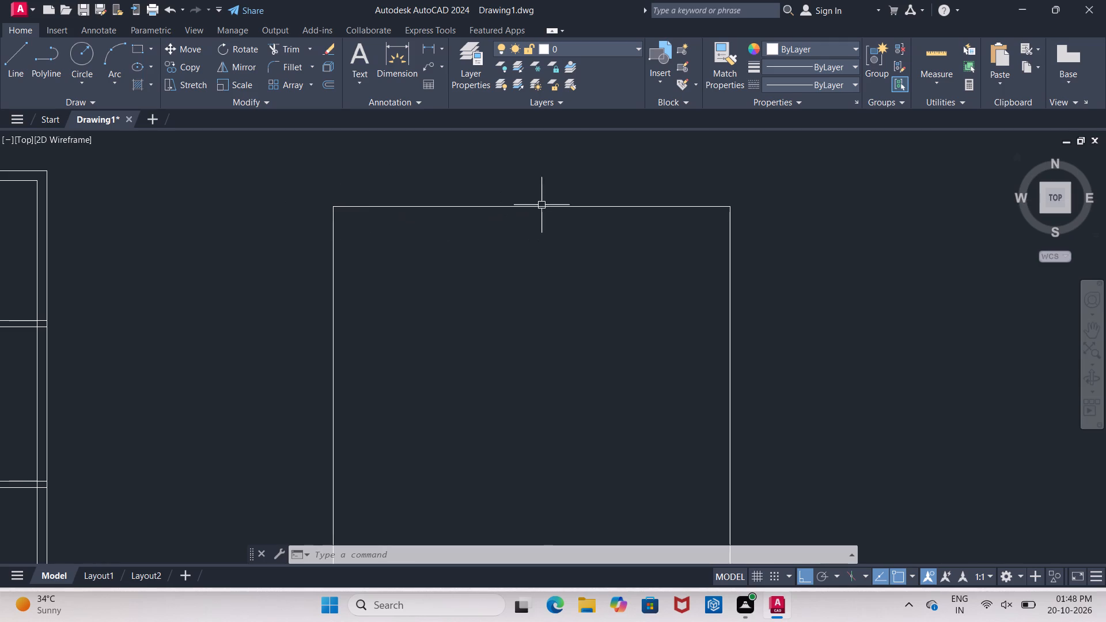
pyautogui.click(388, 66)
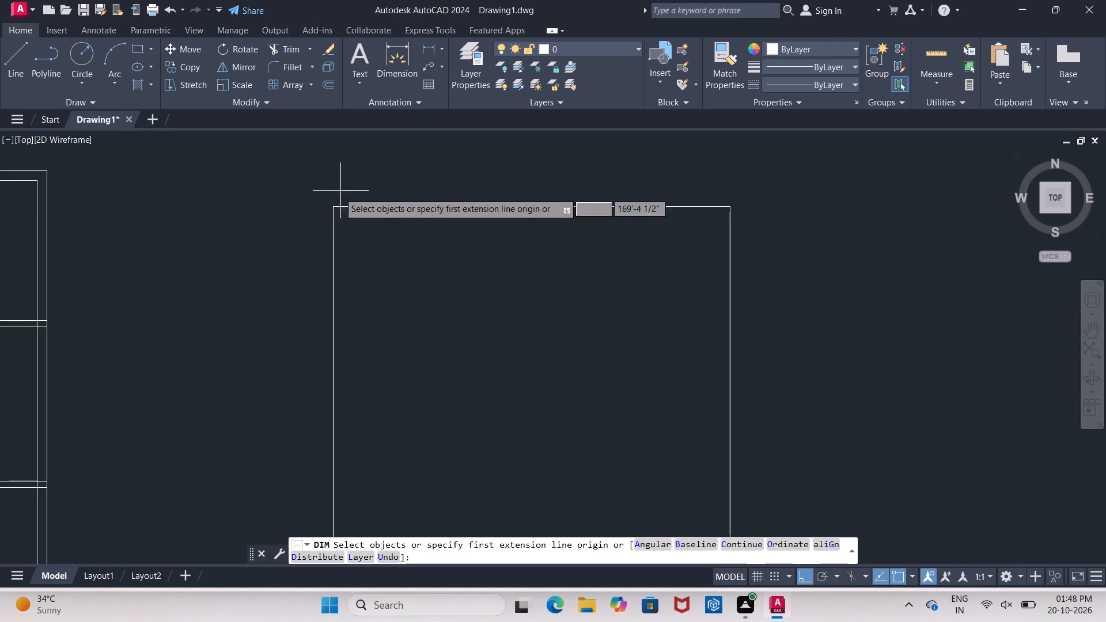
pyautogui.click(335, 206)
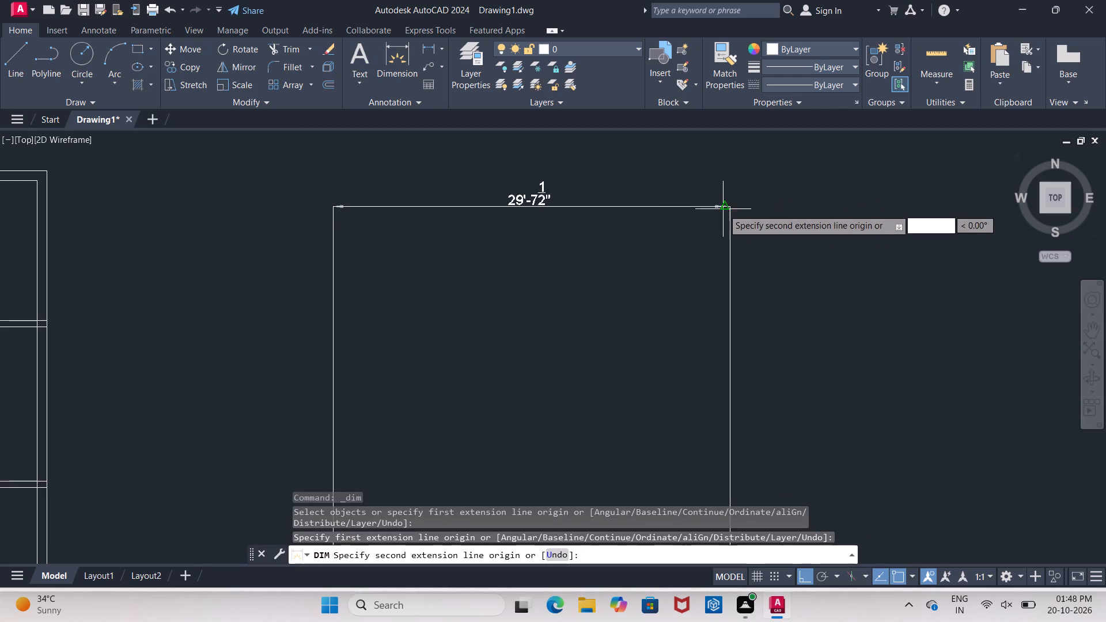
pyautogui.click(730, 206)
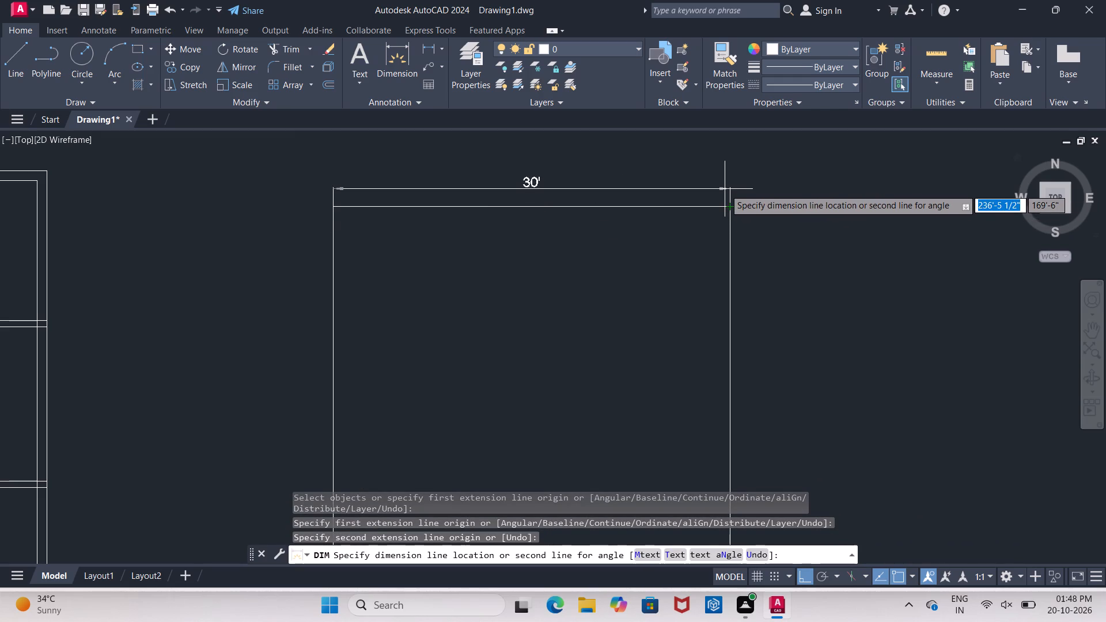
pyautogui.press('Escape')
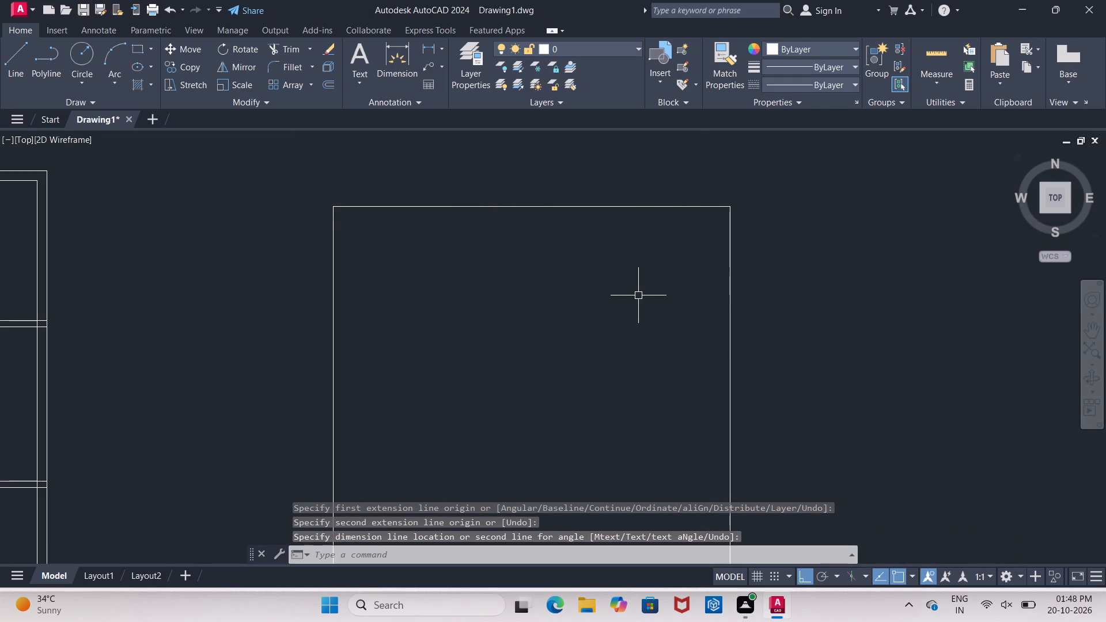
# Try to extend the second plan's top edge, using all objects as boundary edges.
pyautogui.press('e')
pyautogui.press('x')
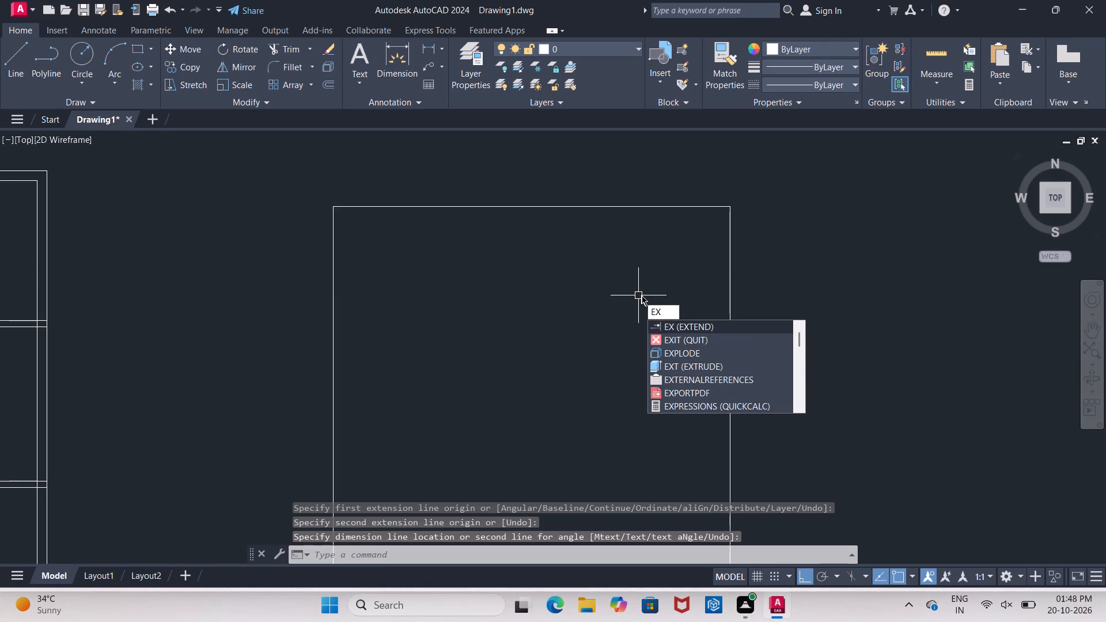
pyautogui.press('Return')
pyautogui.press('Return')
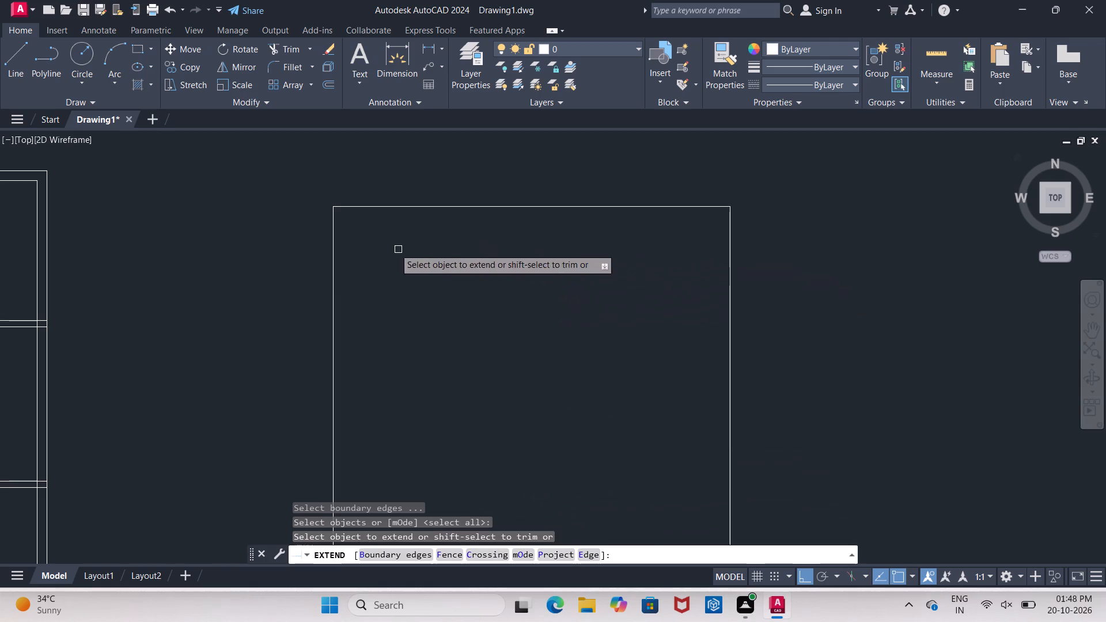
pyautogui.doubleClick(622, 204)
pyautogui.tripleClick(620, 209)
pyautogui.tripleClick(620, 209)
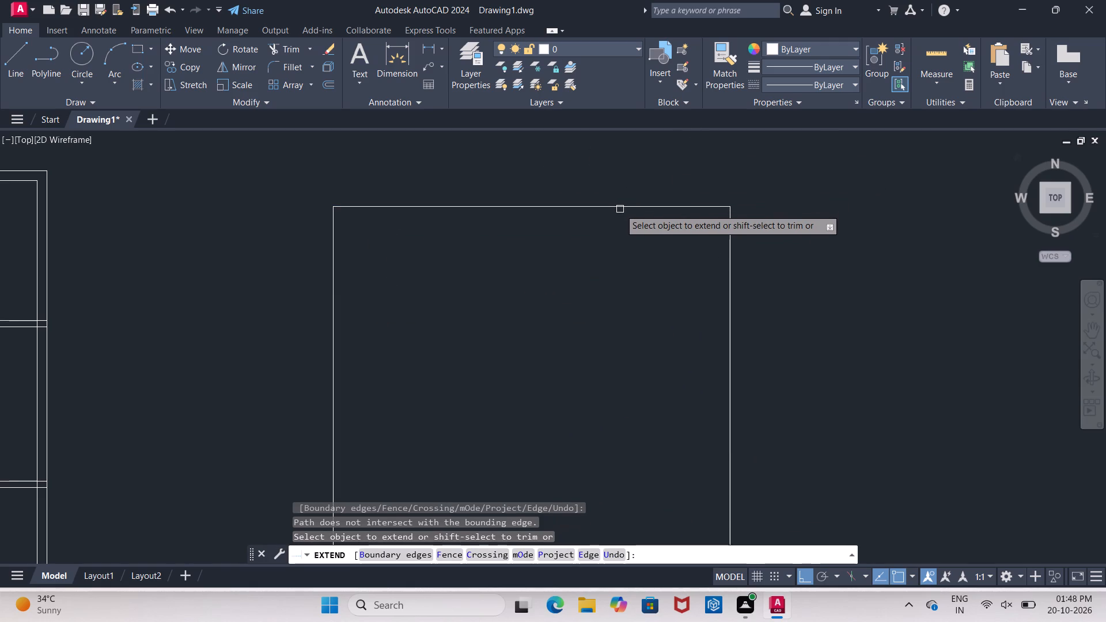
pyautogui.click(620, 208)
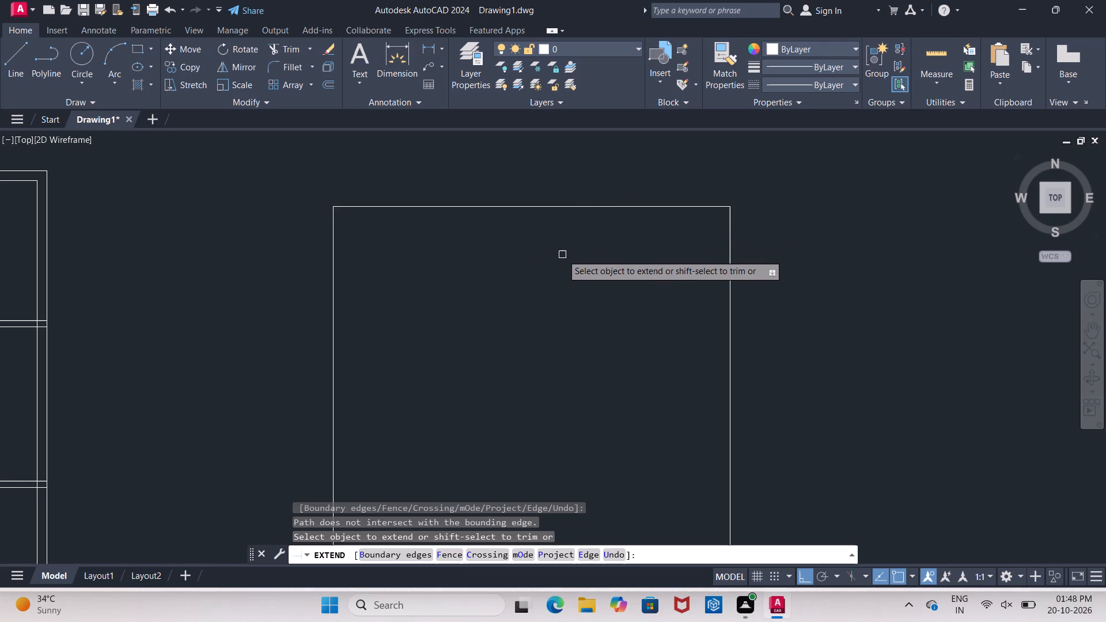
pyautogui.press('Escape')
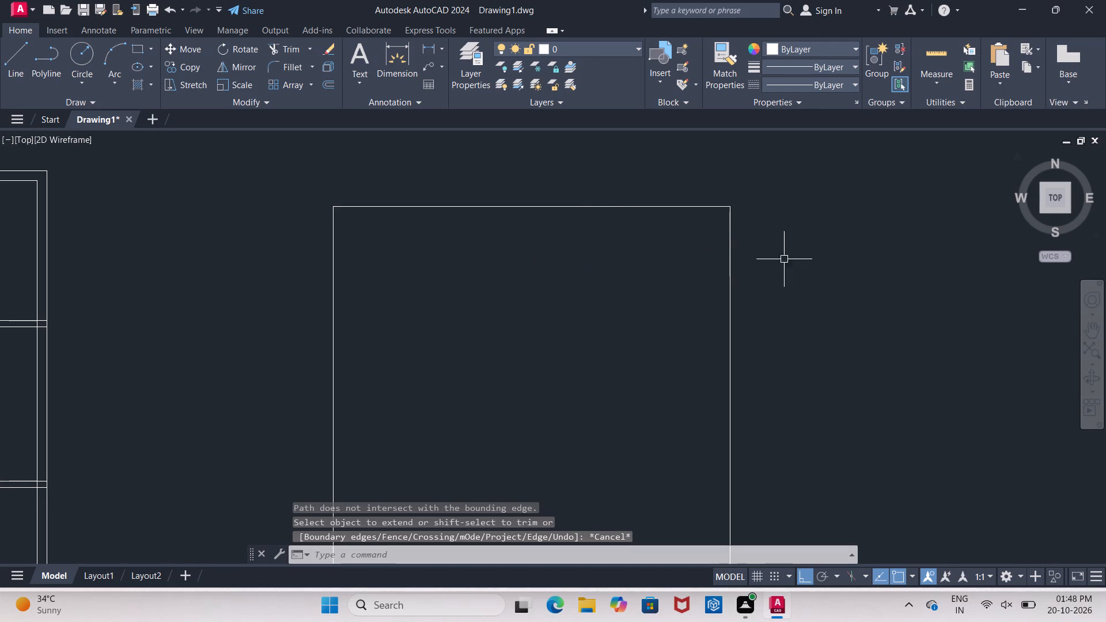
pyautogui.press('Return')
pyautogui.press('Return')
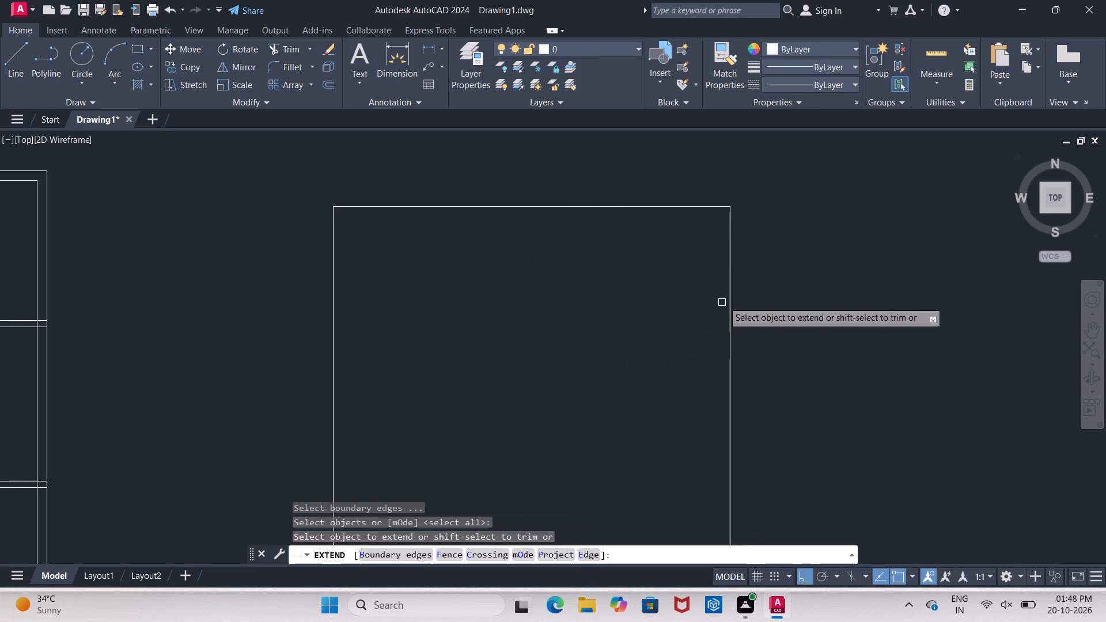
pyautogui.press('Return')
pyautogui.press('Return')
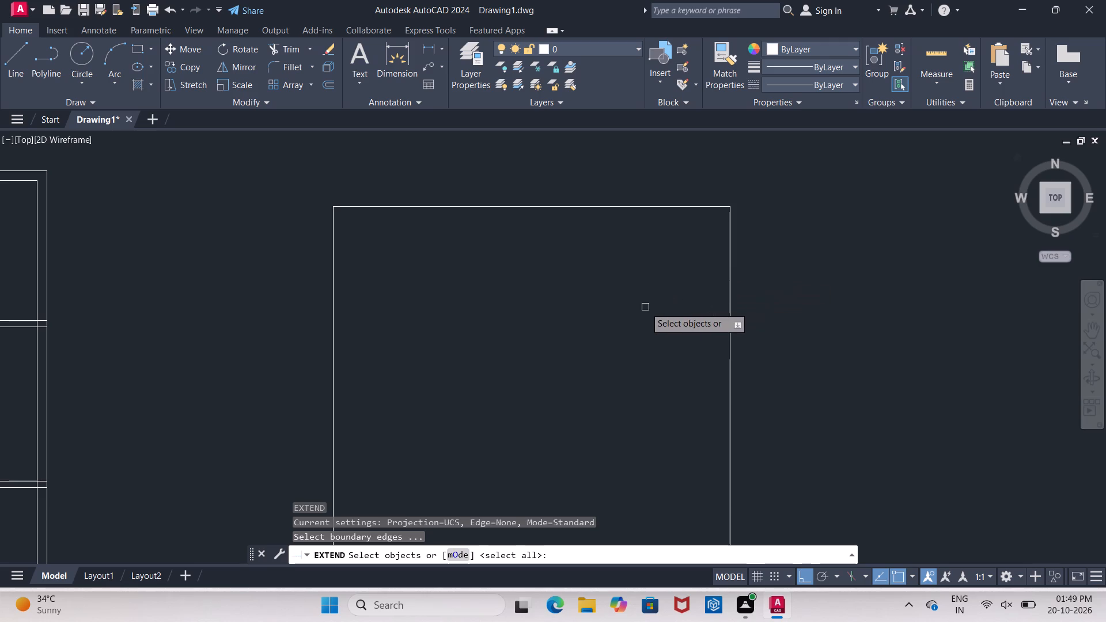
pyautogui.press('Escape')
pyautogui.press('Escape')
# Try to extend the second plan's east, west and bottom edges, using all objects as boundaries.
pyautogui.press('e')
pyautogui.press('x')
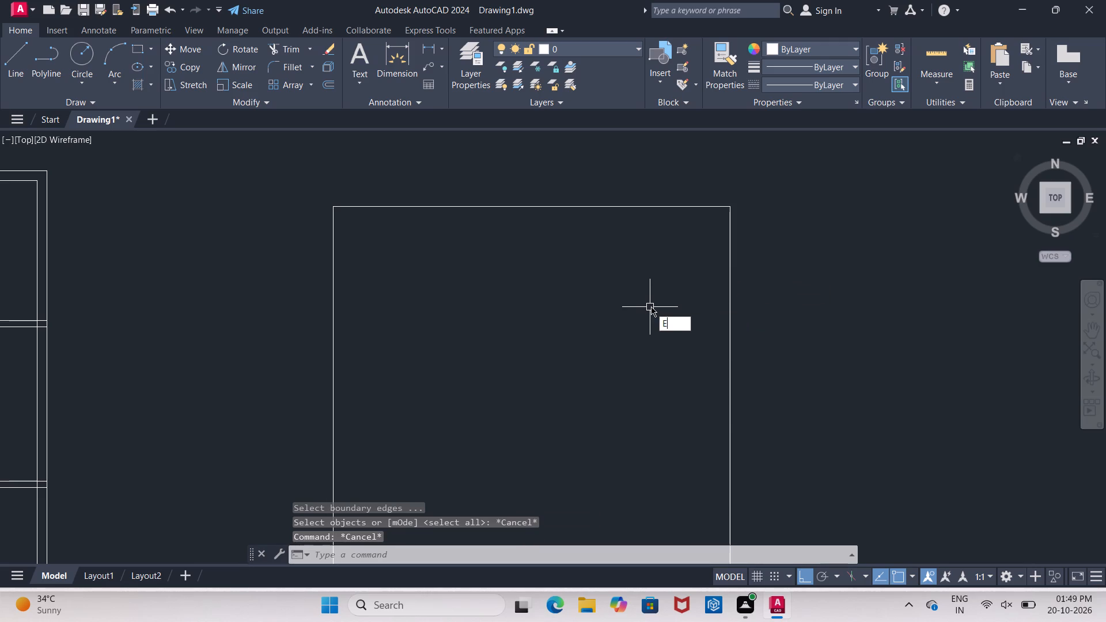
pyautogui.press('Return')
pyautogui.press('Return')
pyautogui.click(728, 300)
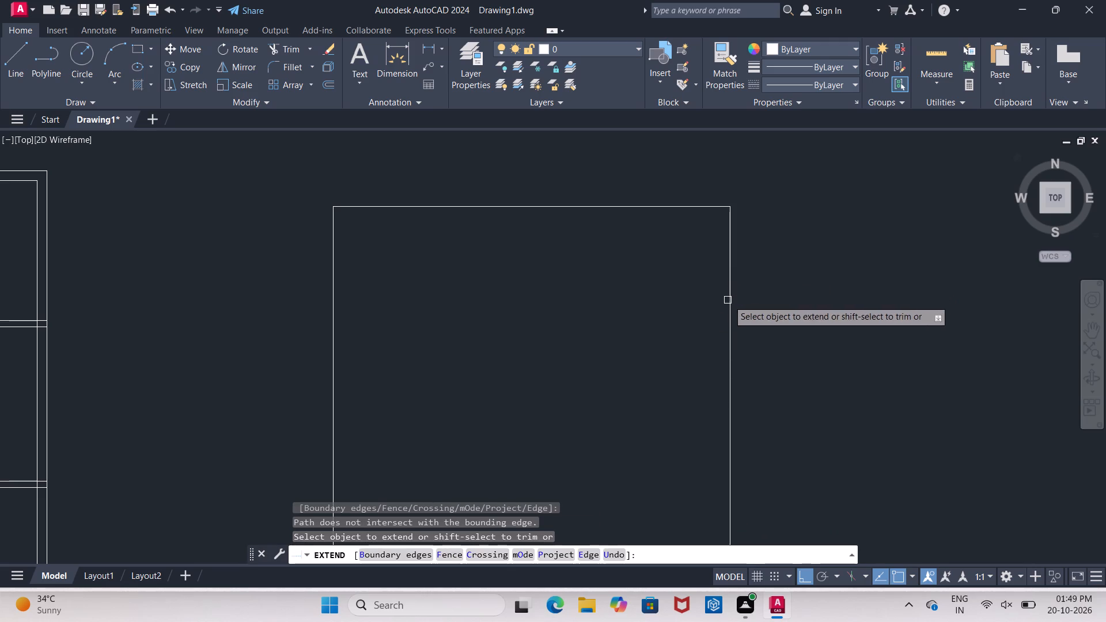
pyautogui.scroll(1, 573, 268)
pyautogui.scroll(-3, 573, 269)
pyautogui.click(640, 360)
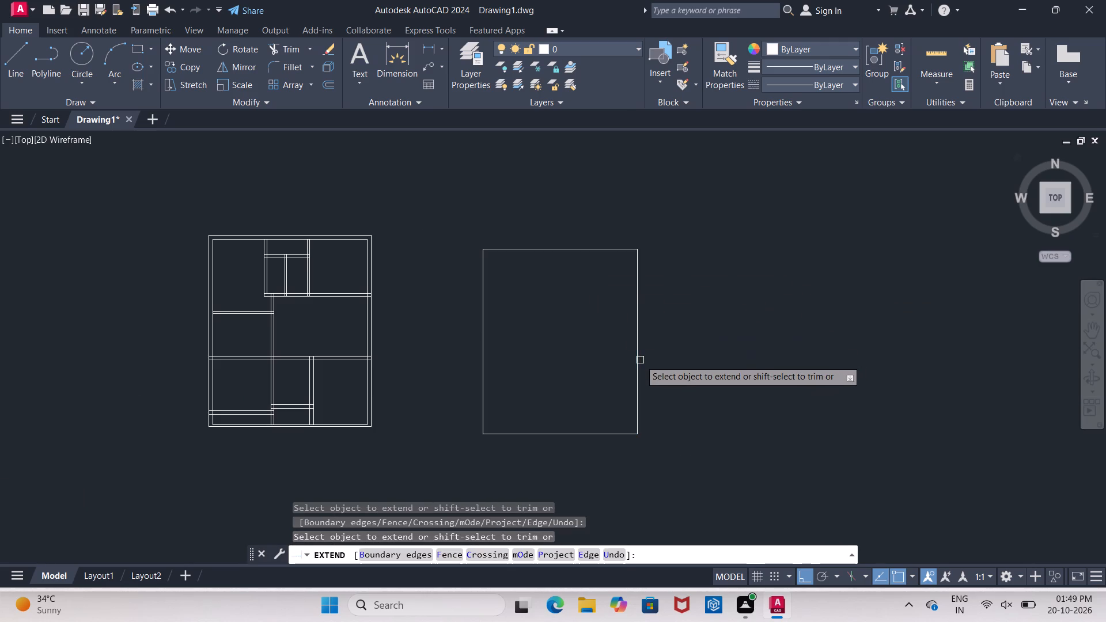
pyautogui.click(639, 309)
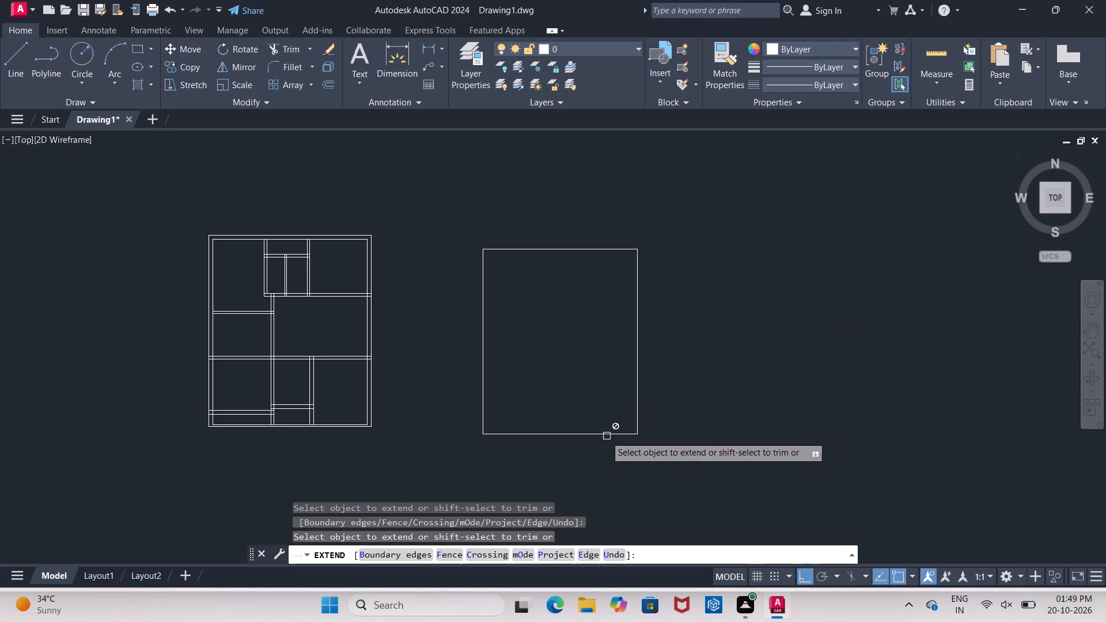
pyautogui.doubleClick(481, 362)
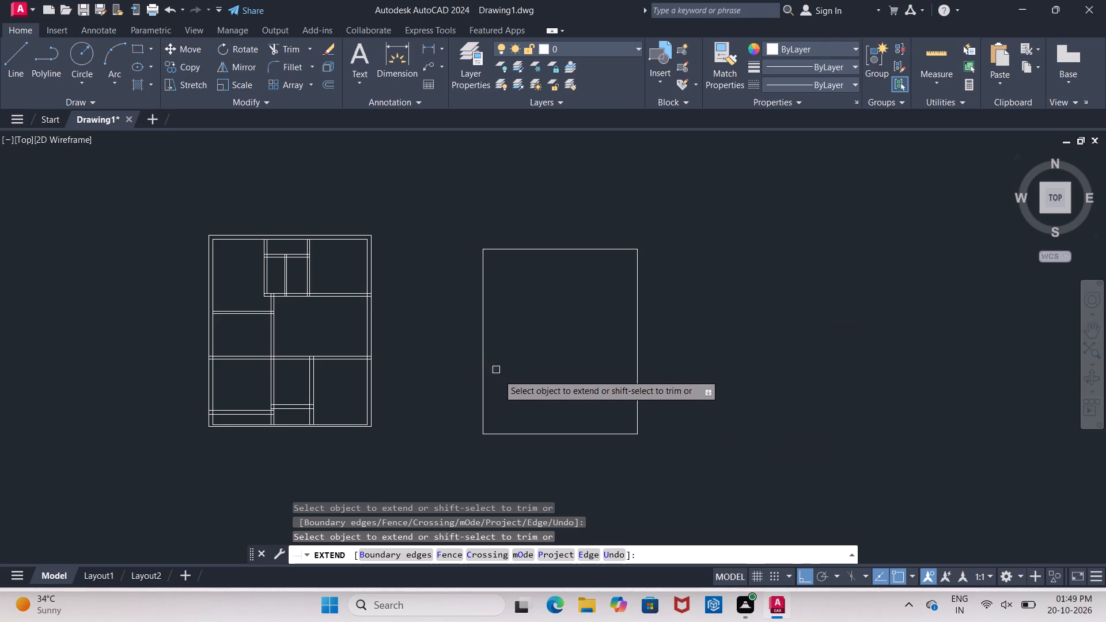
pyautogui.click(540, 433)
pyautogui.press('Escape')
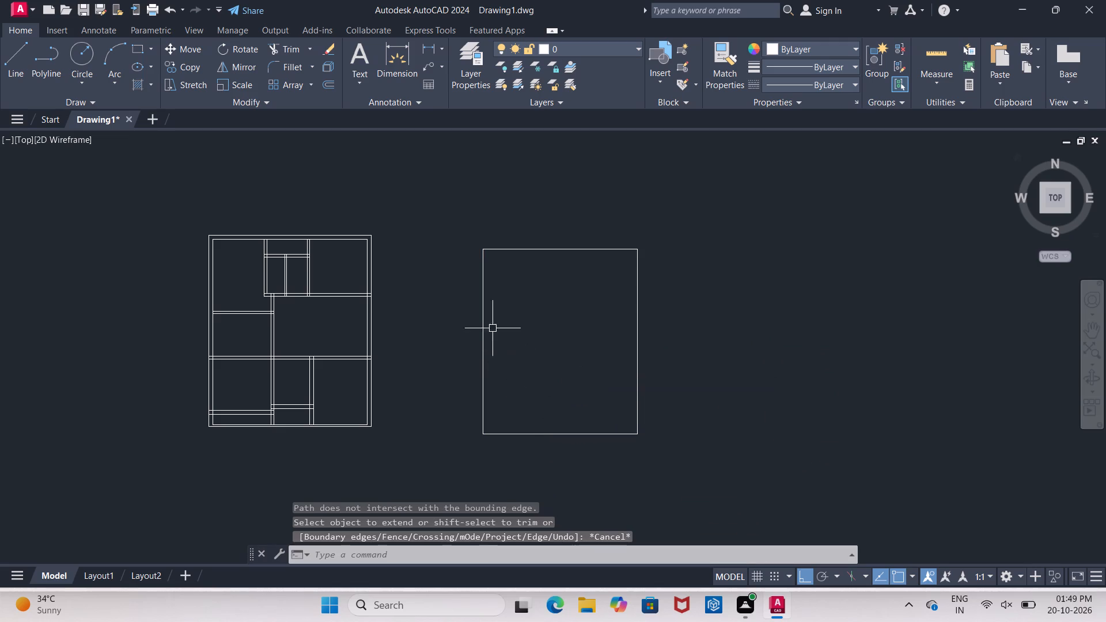
# Offset the second plan's west edge 9" inward to form the outer wall's inner face.
pyautogui.scroll(3, 568, 252)
pyautogui.press('o')
pyautogui.press('Return')
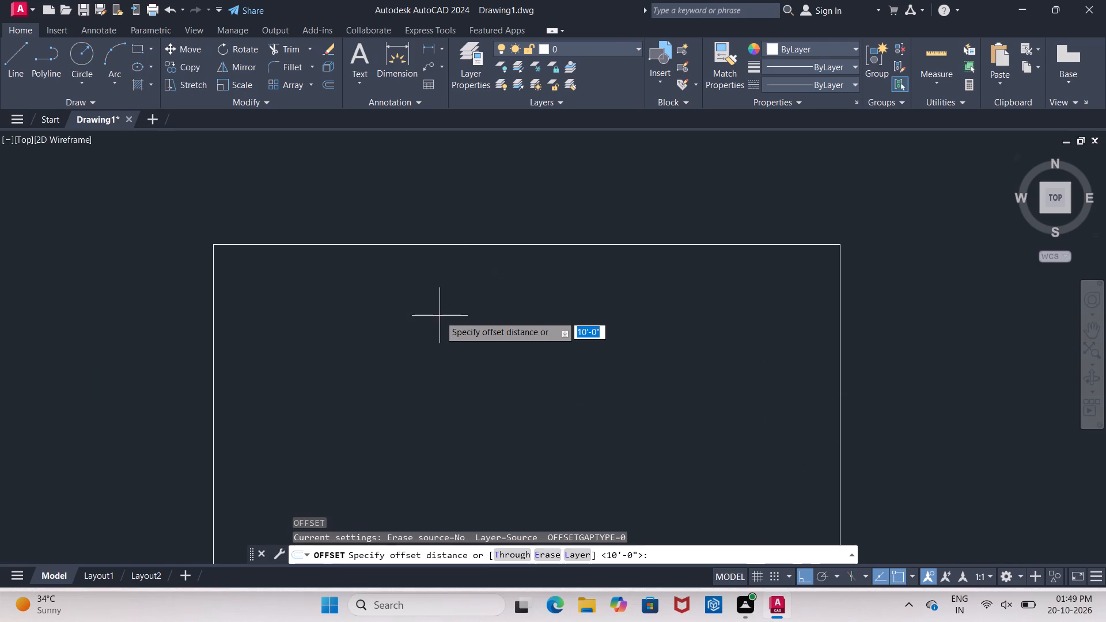
pyautogui.press('9')
pyautogui.hotkey('shift', '"')
pyautogui.press('Return')
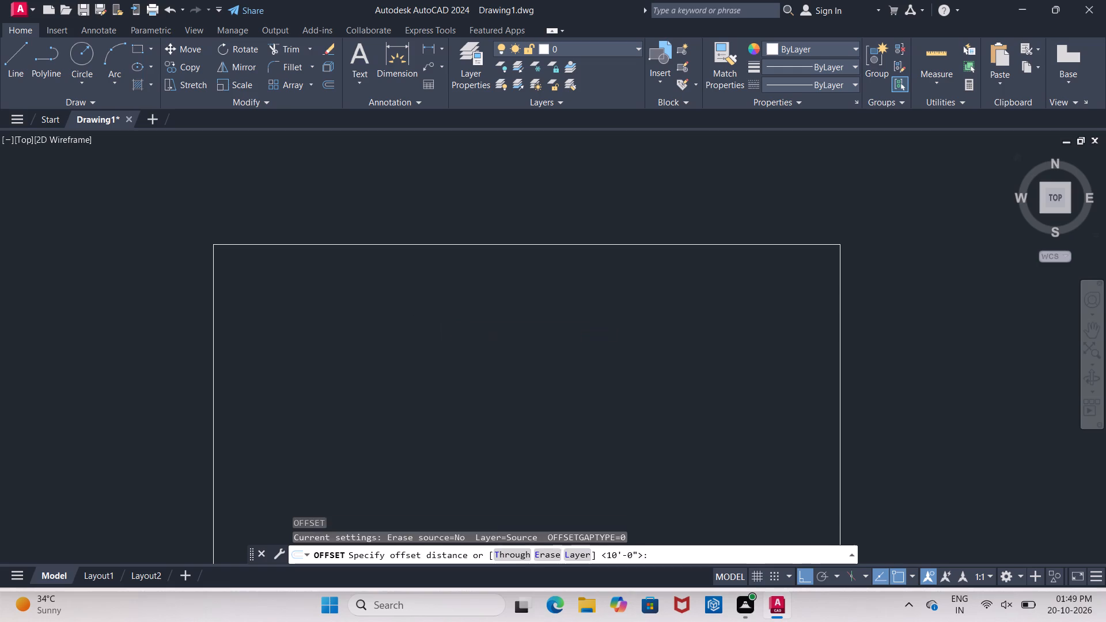
pyautogui.click(213, 395)
pyautogui.click(286, 389)
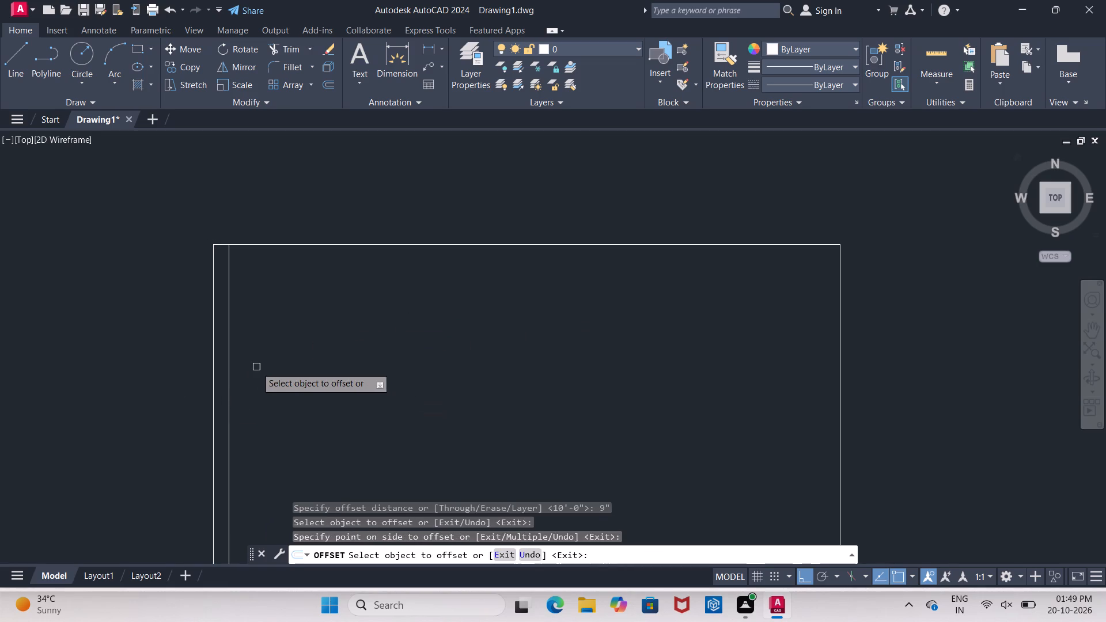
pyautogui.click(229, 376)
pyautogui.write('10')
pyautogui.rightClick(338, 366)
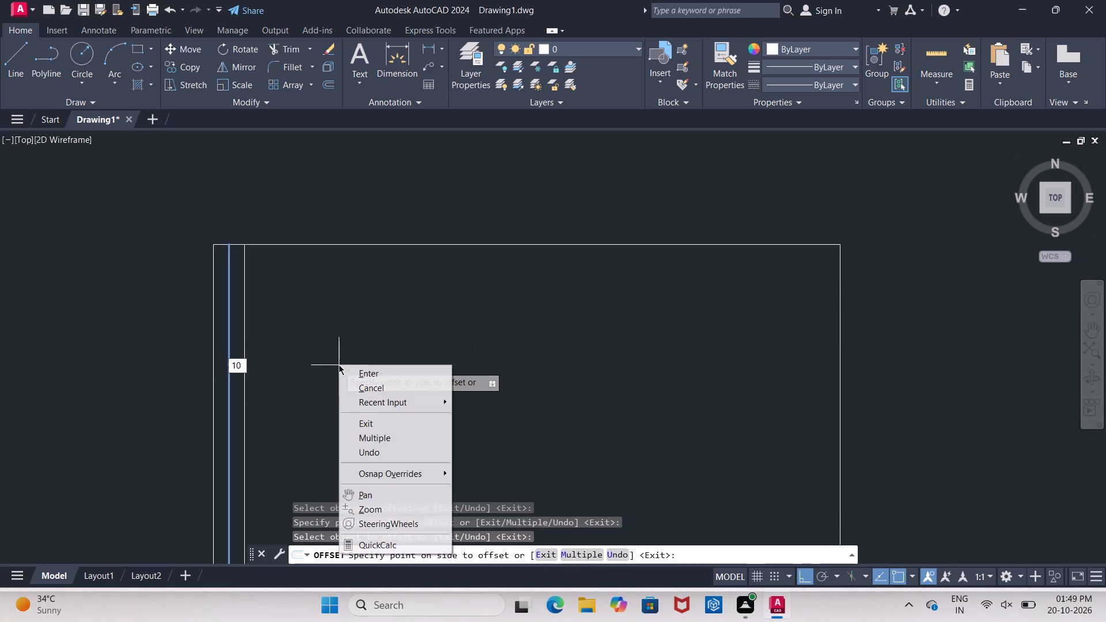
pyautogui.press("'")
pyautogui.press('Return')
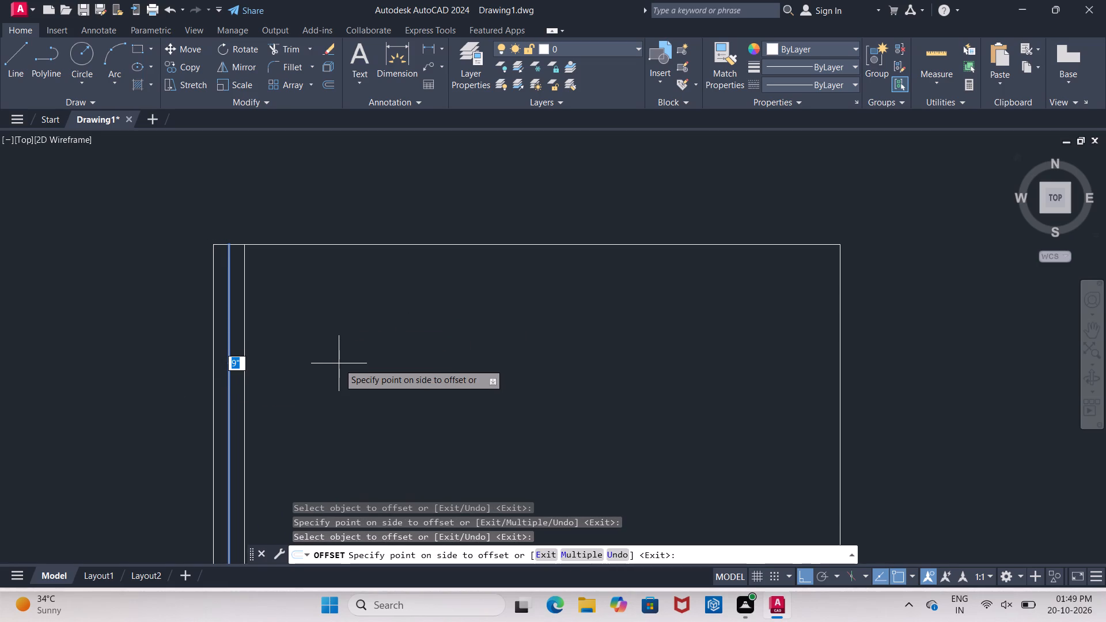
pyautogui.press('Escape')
# Offset the west wall's inner face line 10' to the east to mark the room's width.
pyautogui.press('Return')
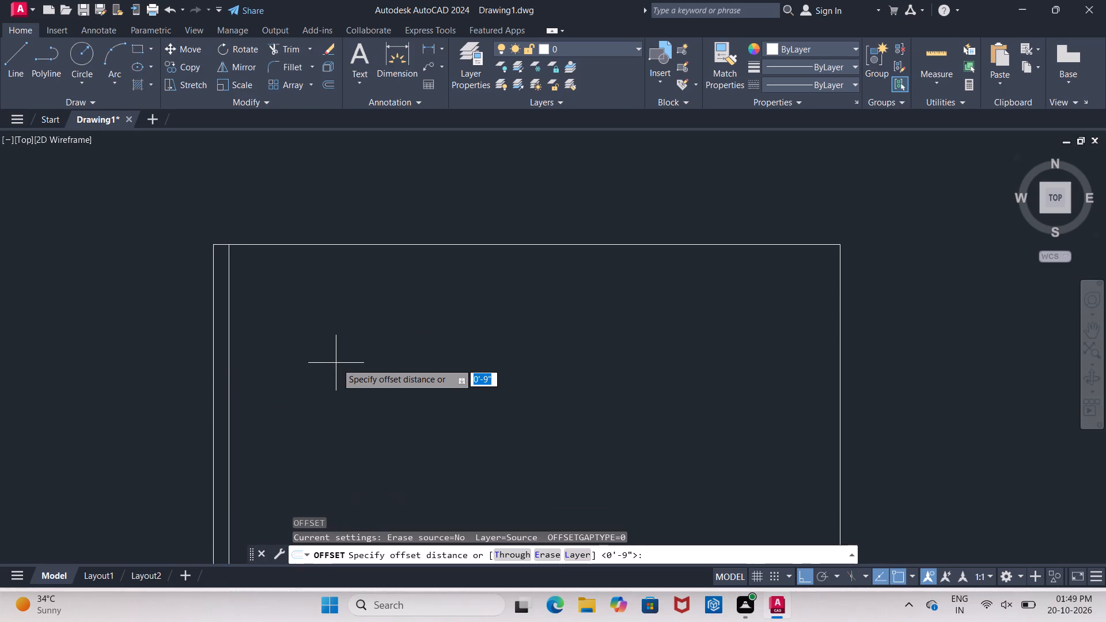
pyautogui.write("10'")
pyautogui.press('Return')
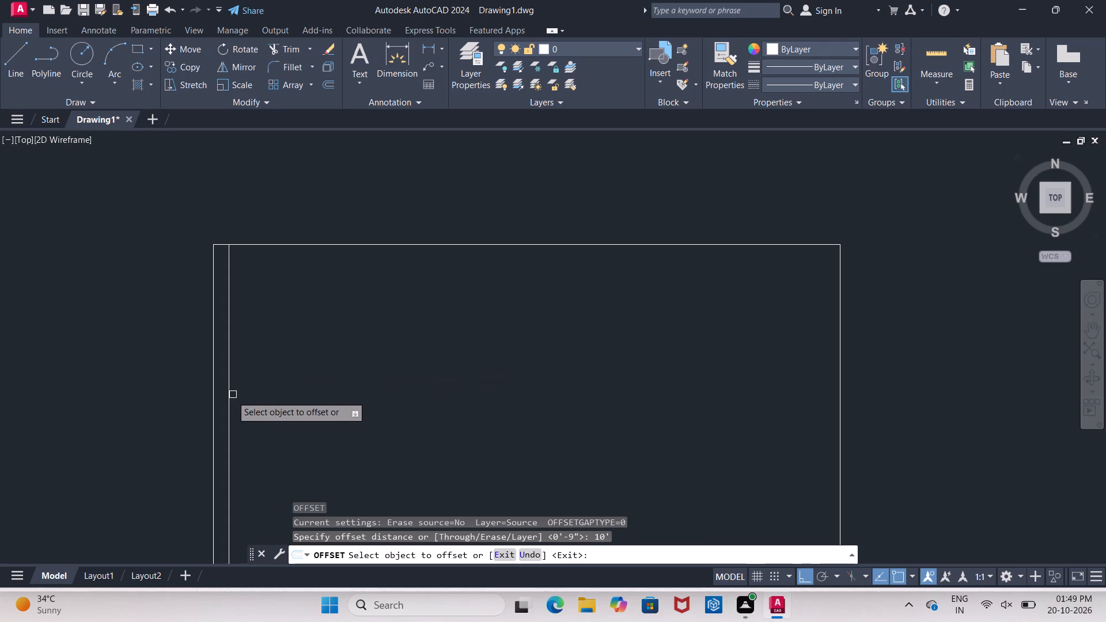
pyautogui.click(230, 401)
pyautogui.click(362, 390)
# Offset the line 10' inside the west wall 4" to the east to form the first vertical partition.
pyautogui.click(437, 359)
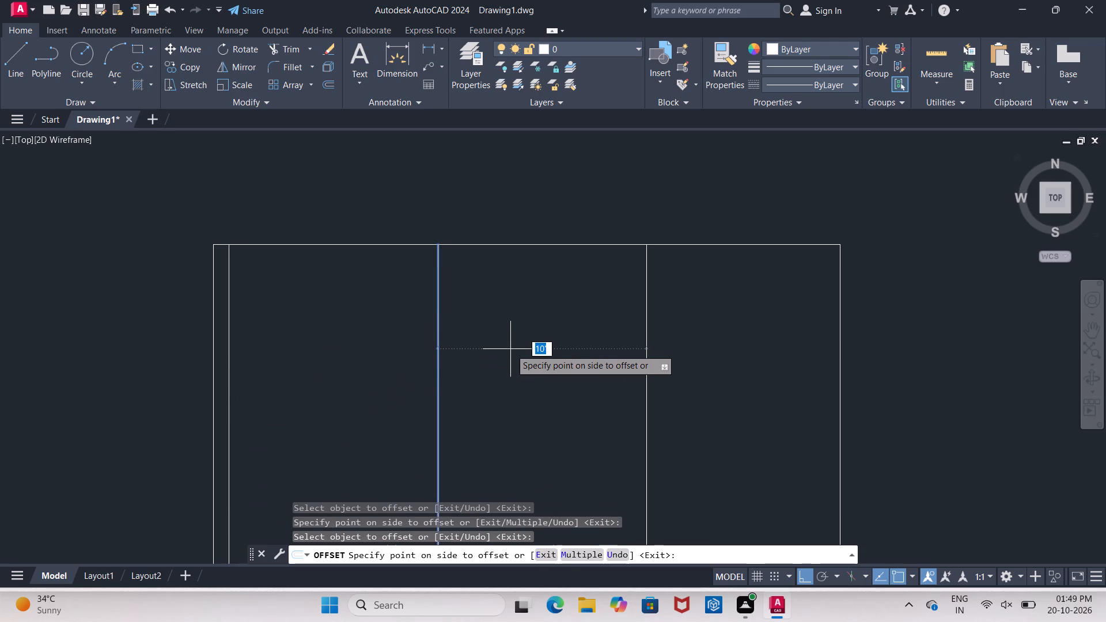
pyautogui.press('4')
pyautogui.hotkey('shift', '"')
pyautogui.press('Return')
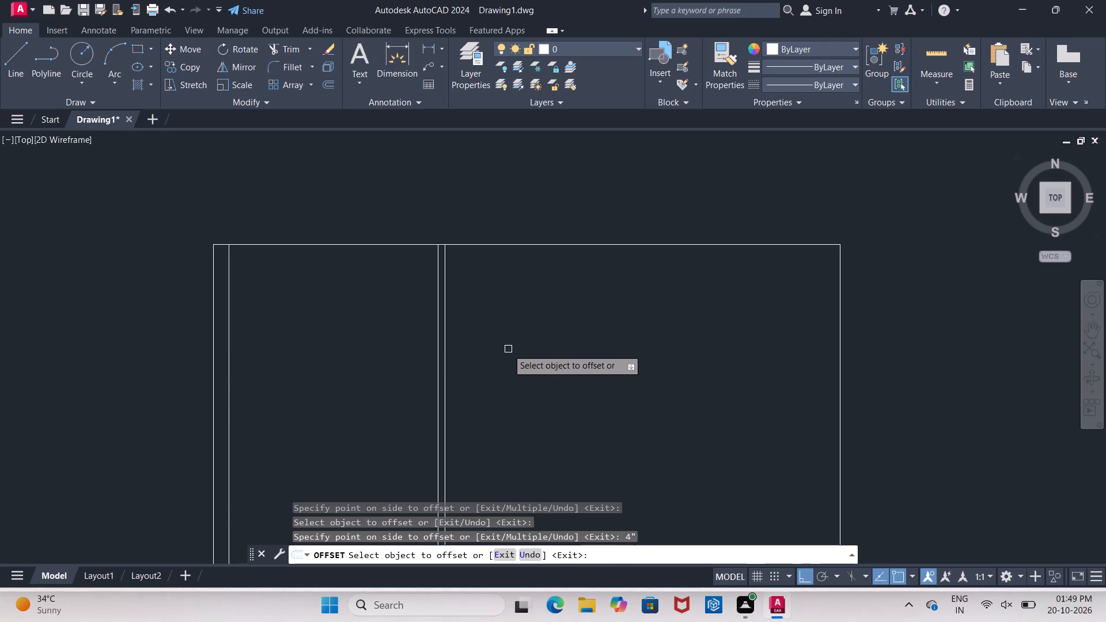
# Offset the first partition's east face 7'10" to the east, and the new line another 4" to form the second vertical partition.
pyautogui.click(446, 382)
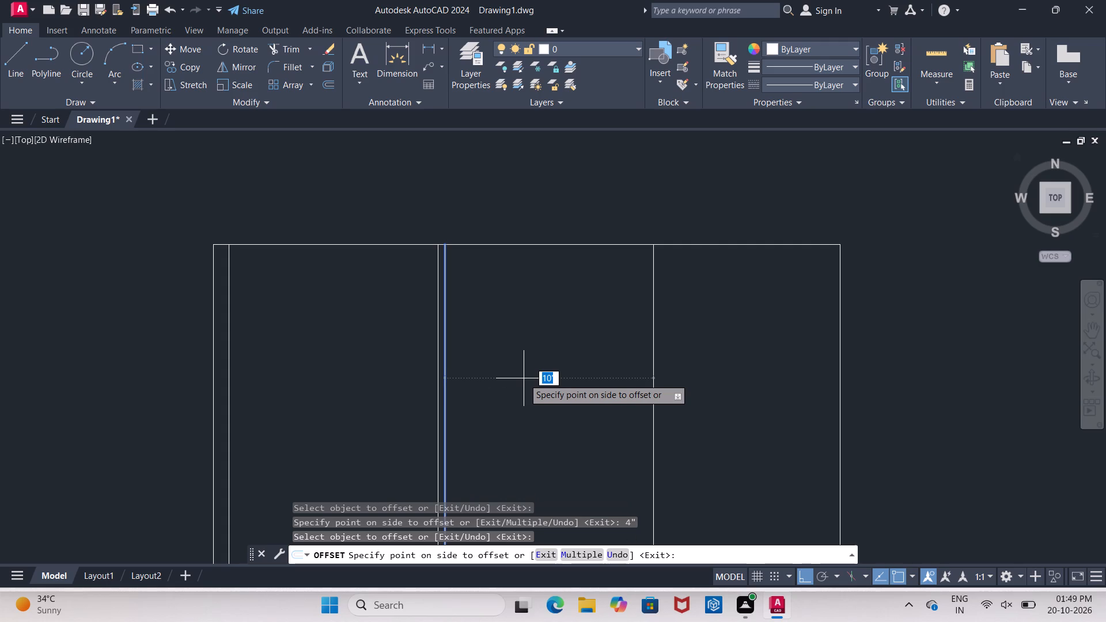
pyautogui.press('7')
pyautogui.press("'")
pyautogui.write('10')
pyautogui.hotkey('shift', '"')
pyautogui.press('Return')
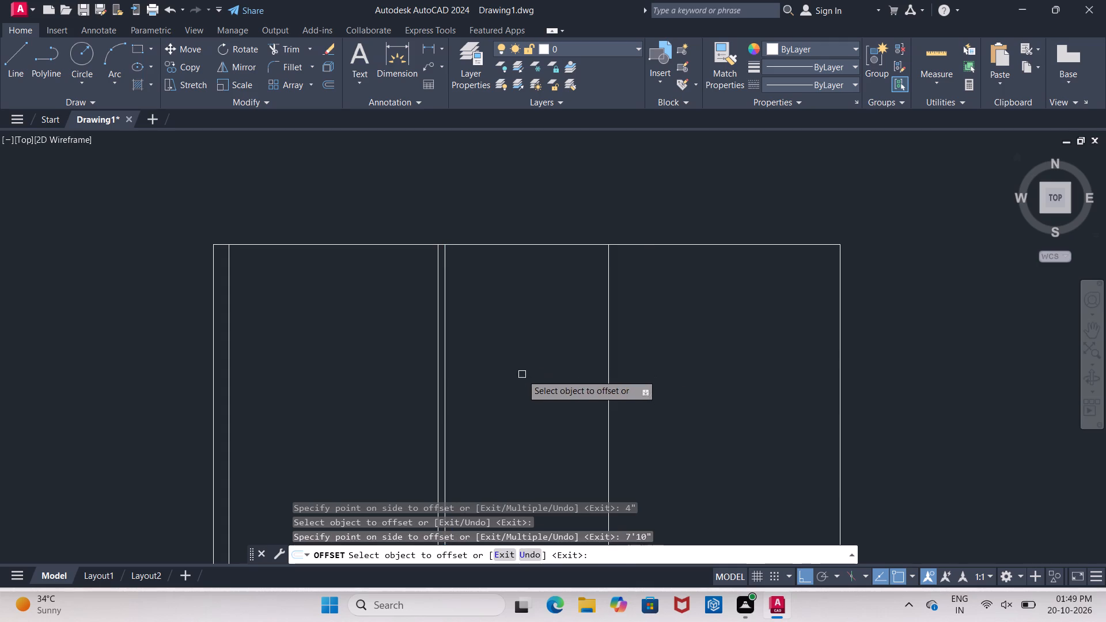
pyautogui.click(610, 338)
pyautogui.write('4"')
pyautogui.press('Return')
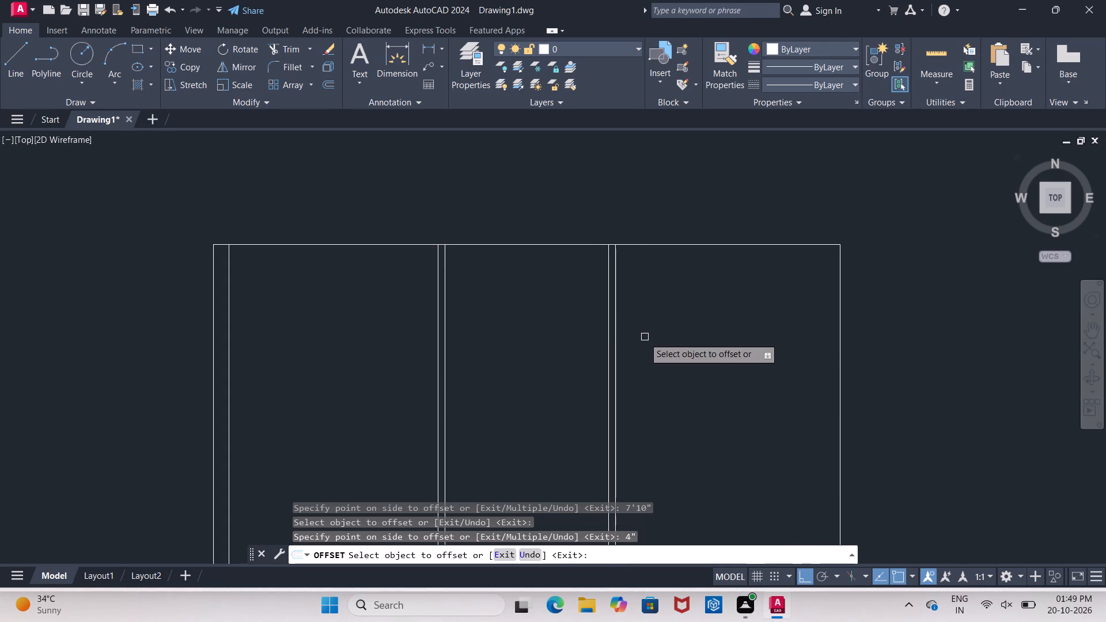
# Offset the second partition's east face 10' to the east to mark the east wall's inner face.
pyautogui.click(617, 352)
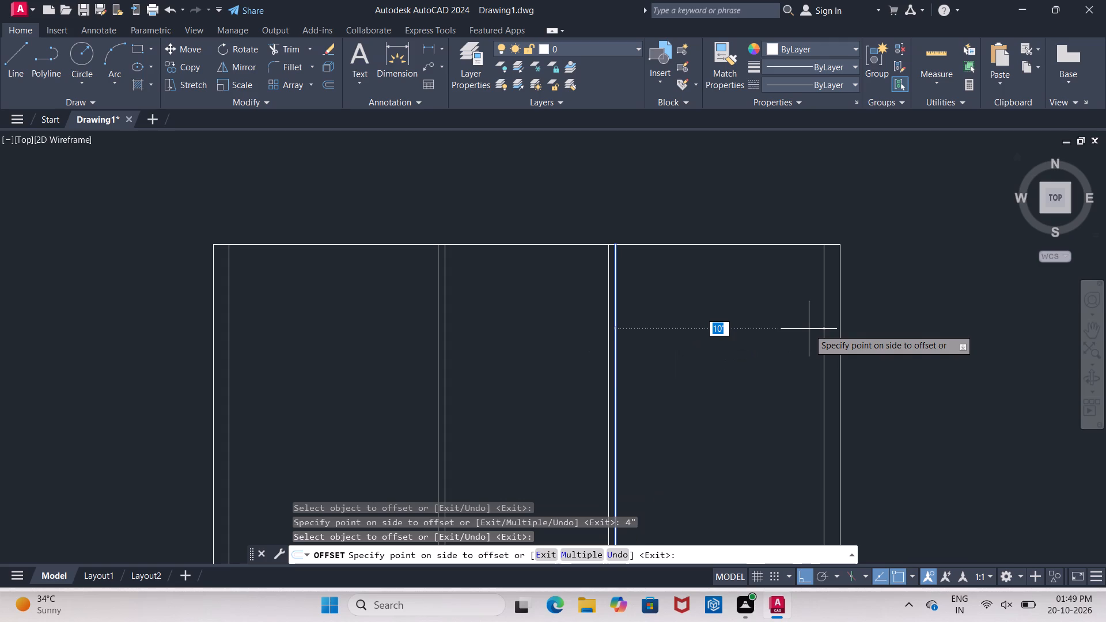
pyautogui.click(809, 329)
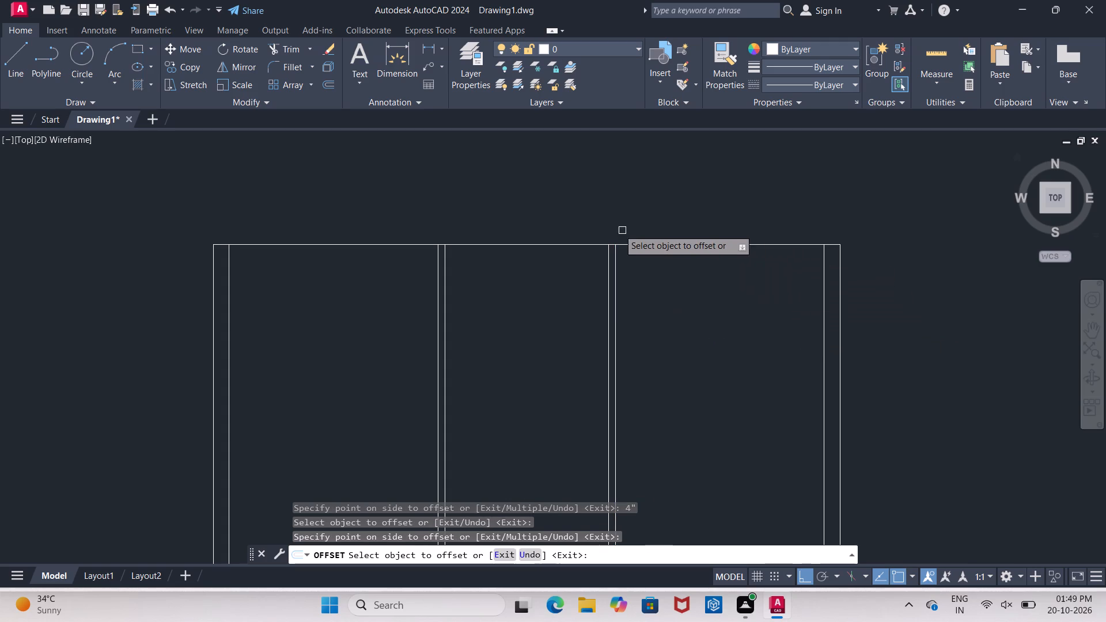
# Offset the second plan's top edge 9" inward to form the north wall's inner face.
pyautogui.scroll(-3, 603, 189)
pyautogui.scroll(2, 562, 312)
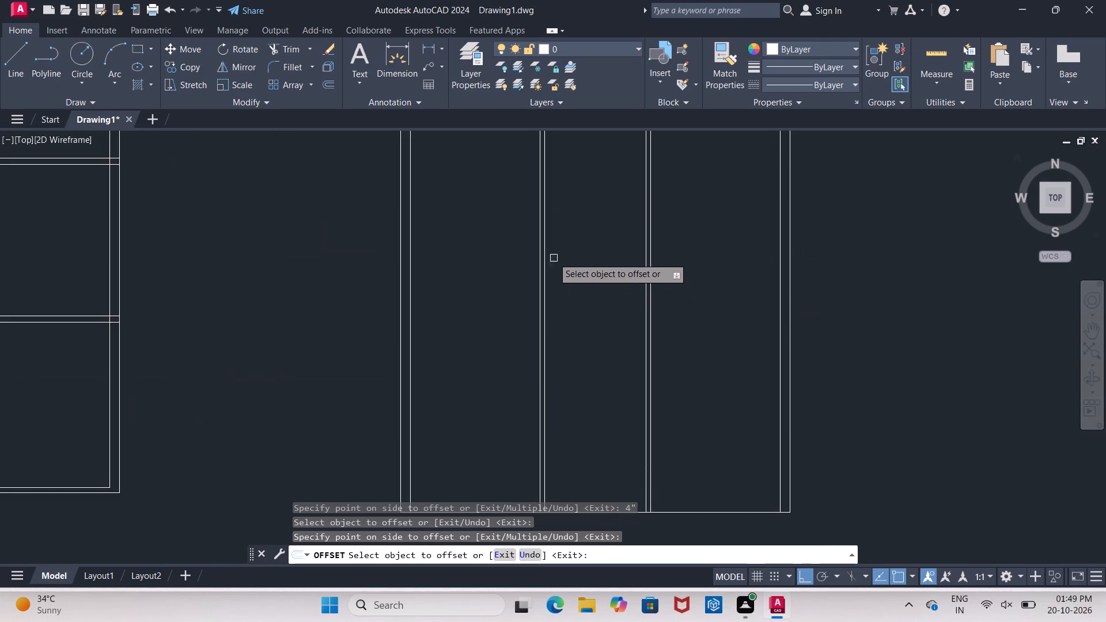
pyautogui.scroll(-1, 523, 364)
pyautogui.scroll(1, 523, 147)
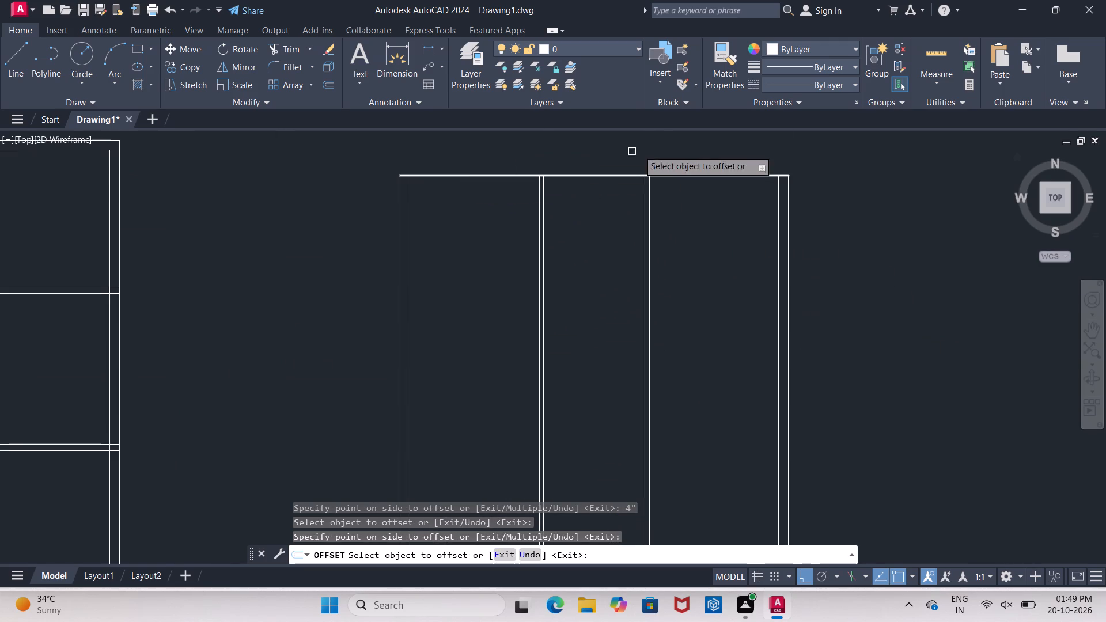
pyautogui.scroll(2, 649, 136)
pyautogui.scroll(-1, 616, 145)
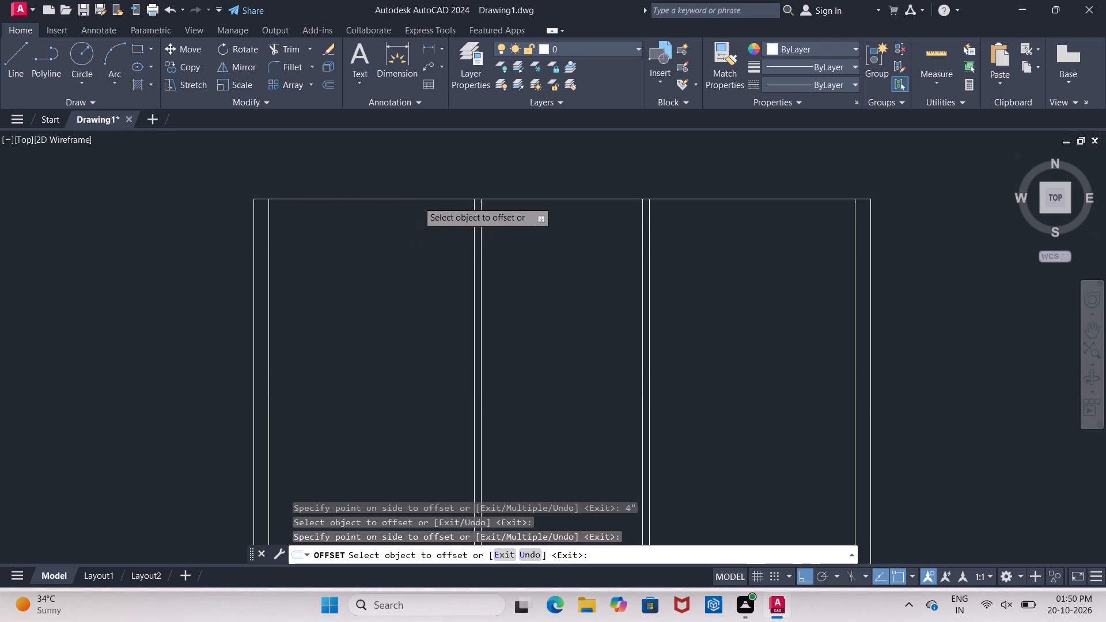
pyautogui.click(418, 201)
pyautogui.press('9')
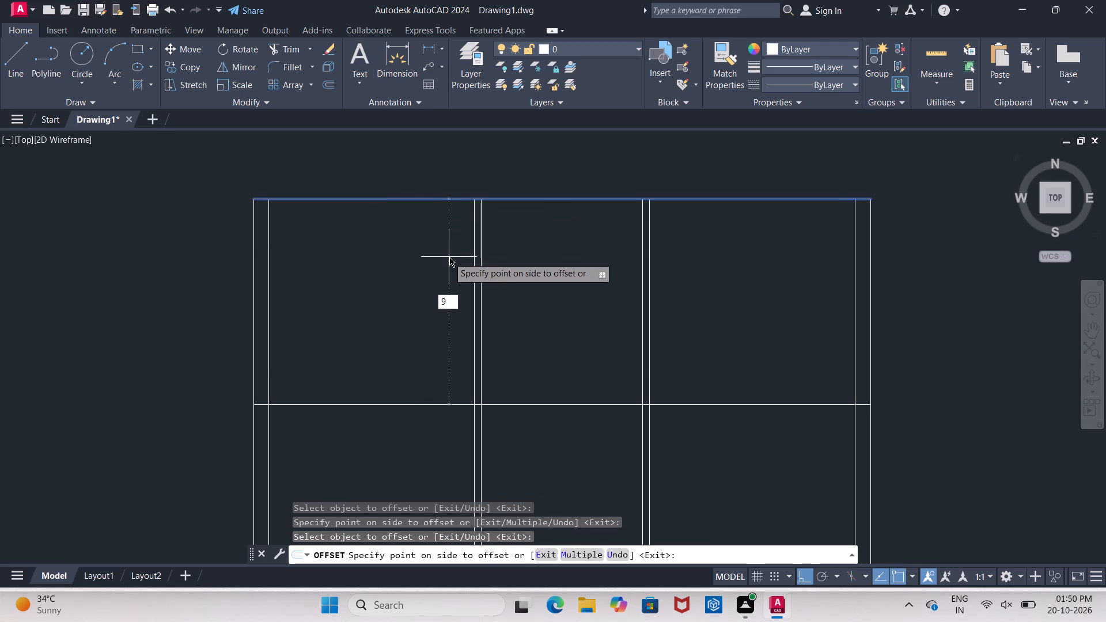
pyautogui.hotkey('shift', '"')
pyautogui.press('Return')
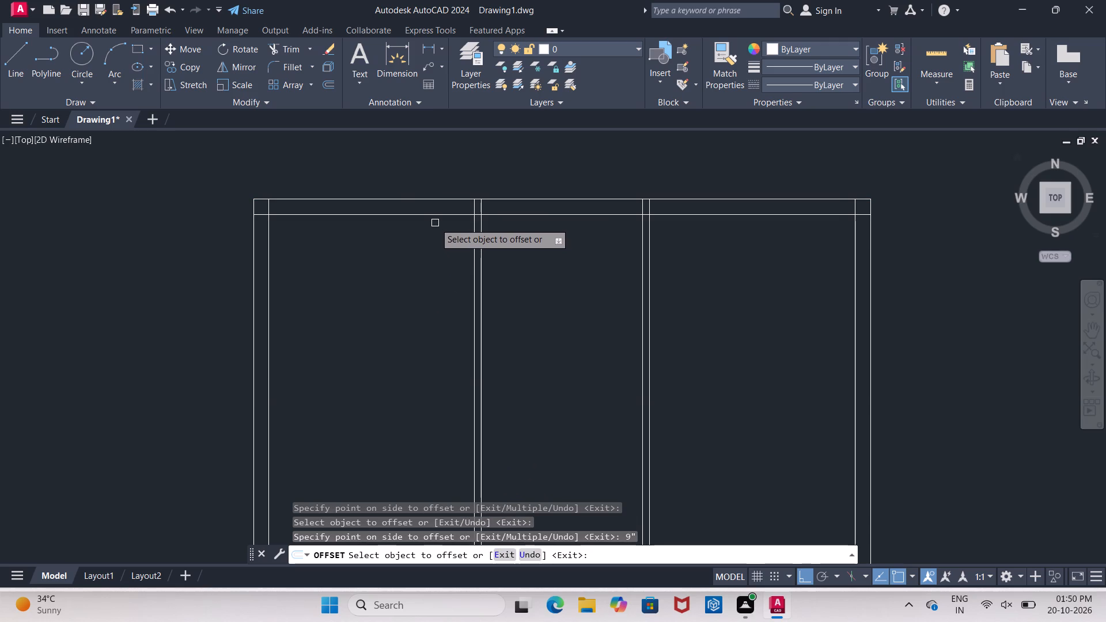
# Offset the north wall's inner face 14' to the south, and the new line another 4" to form a horizontal partition.
pyautogui.click(434, 214)
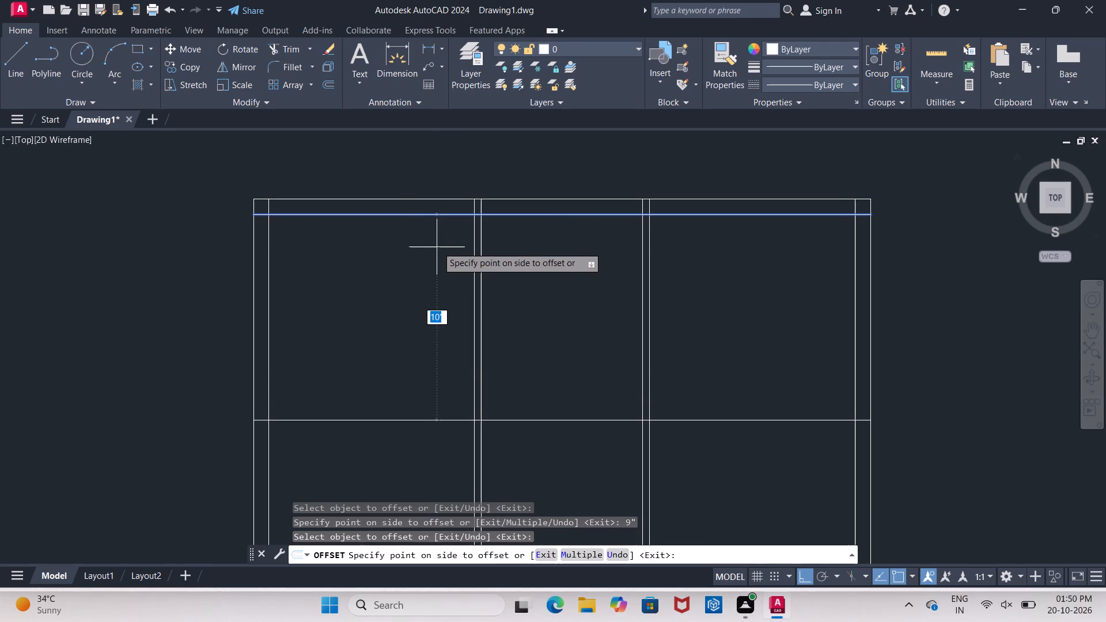
pyautogui.write('14')
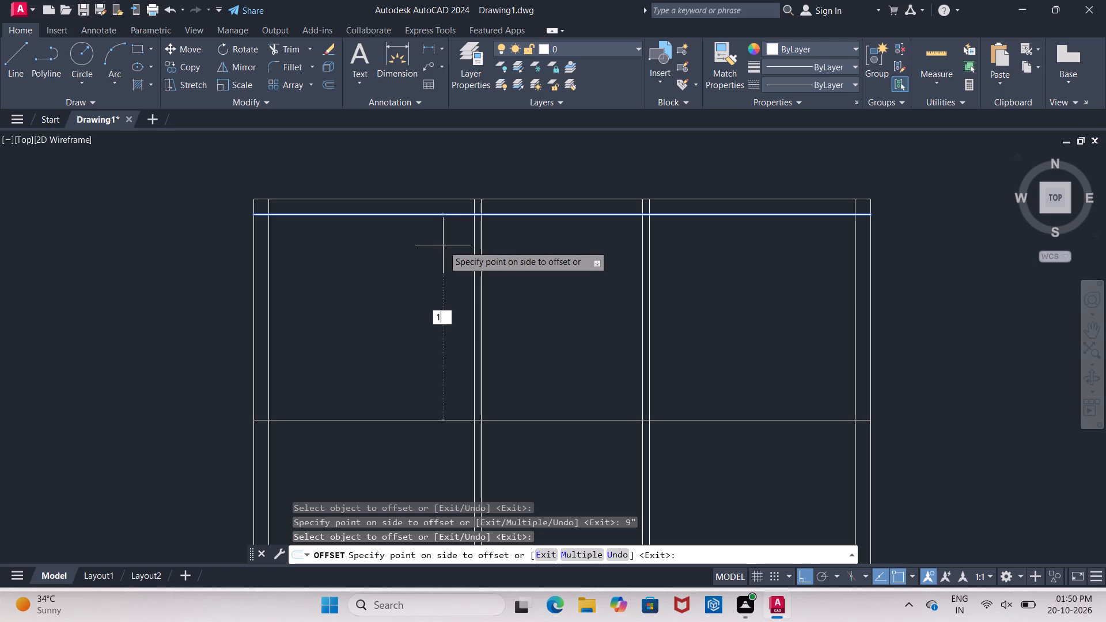
pyautogui.press("'")
pyautogui.press('Return')
pyautogui.scroll(-3, 373, 210)
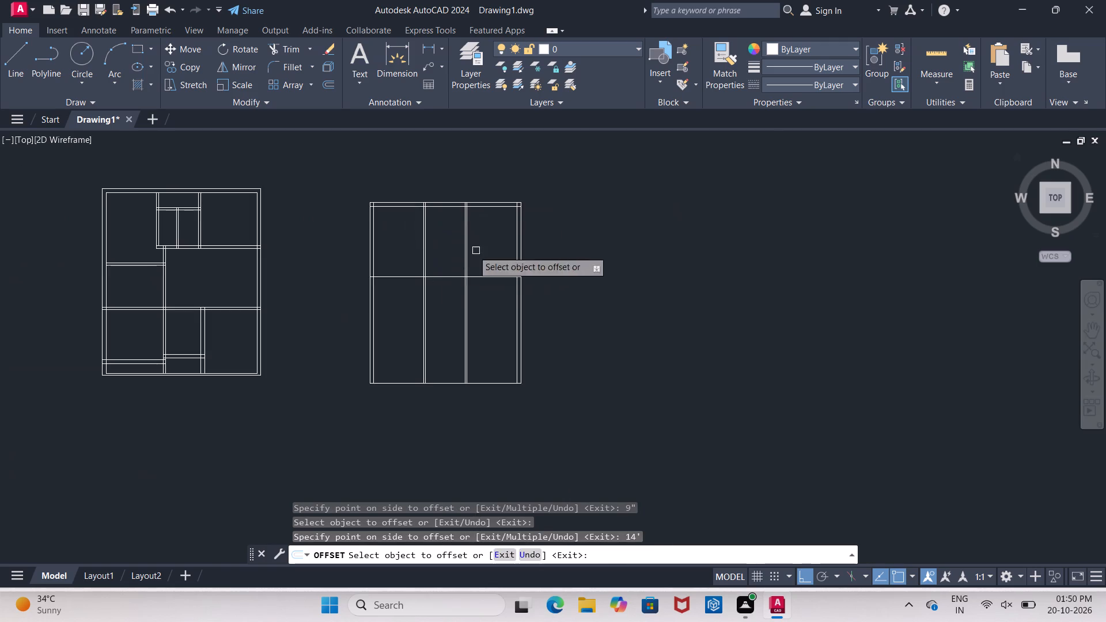
pyautogui.scroll(3, 430, 279)
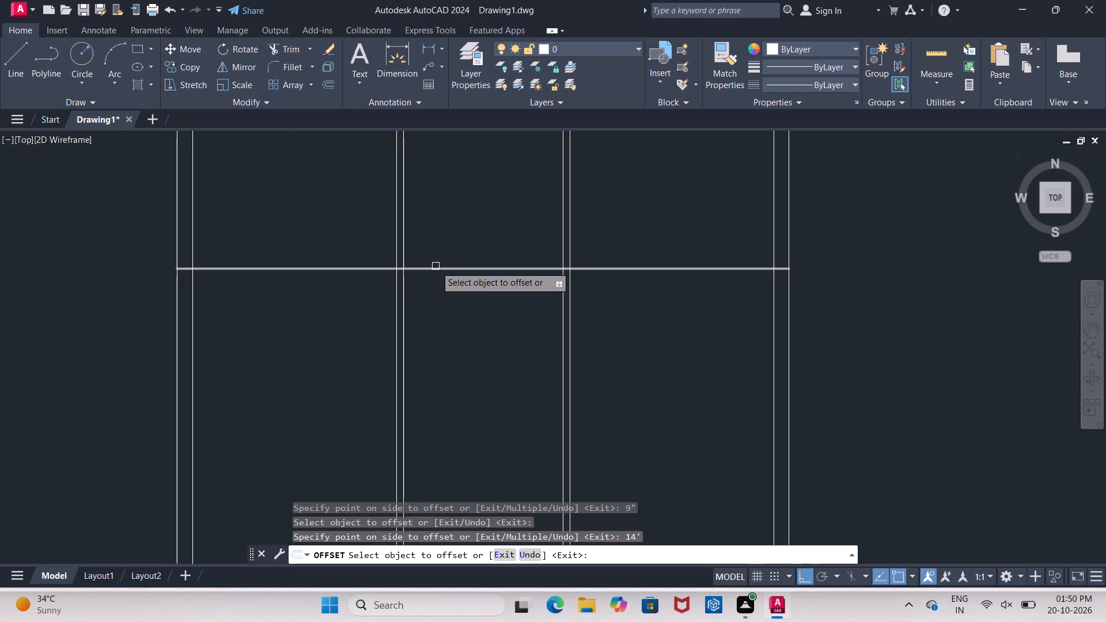
pyautogui.click(354, 267)
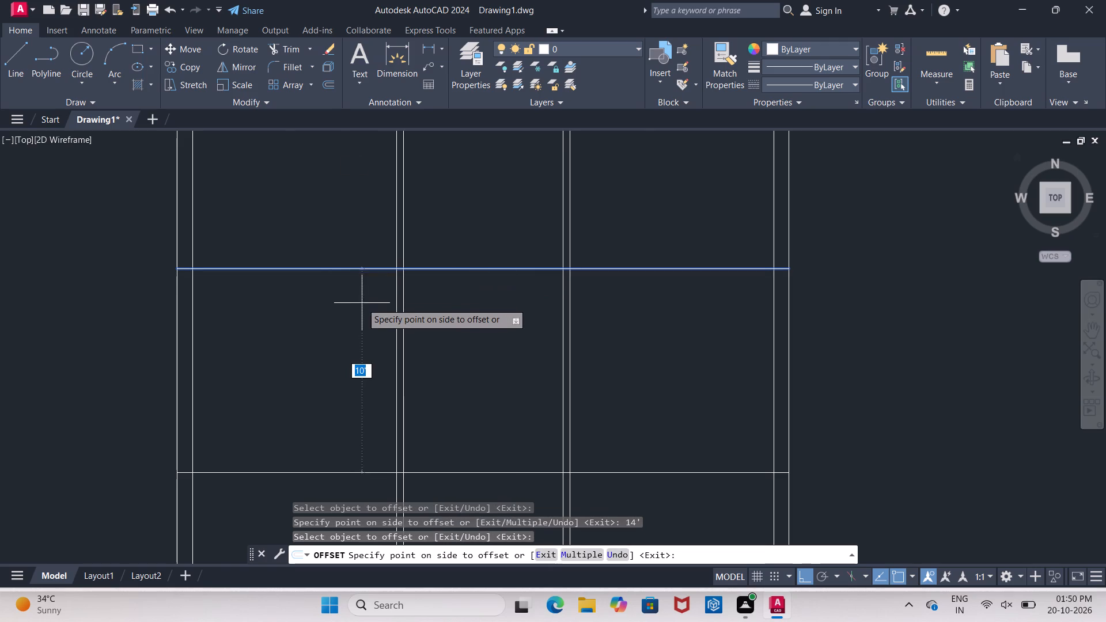
pyautogui.write('4"')
pyautogui.press('Return')
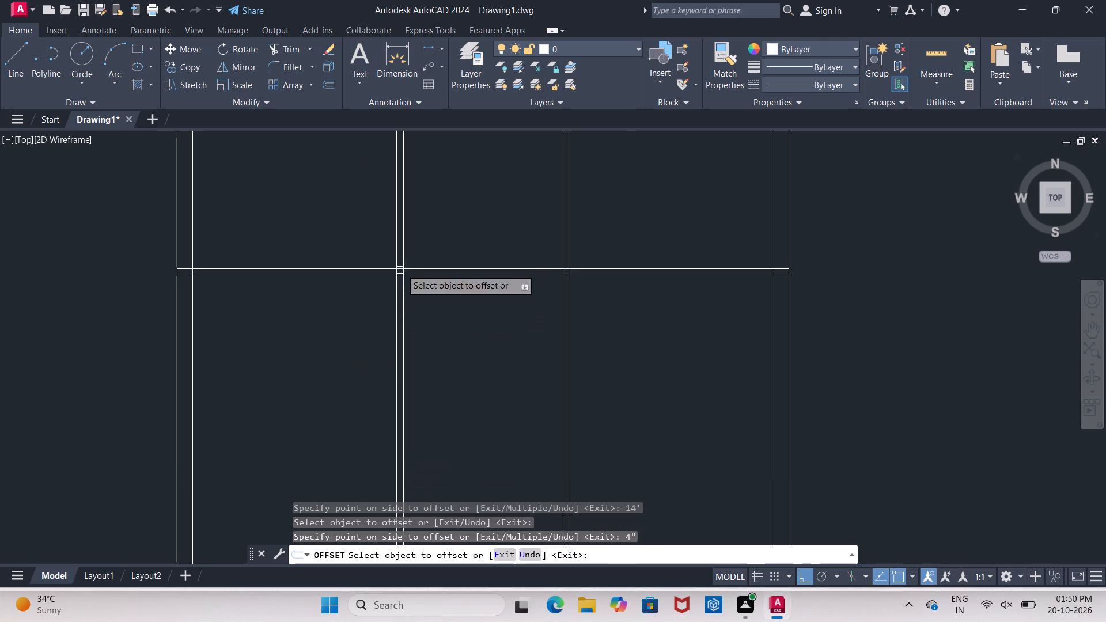
pyautogui.scroll(-4, 334, 361)
pyautogui.scroll(4, 355, 323)
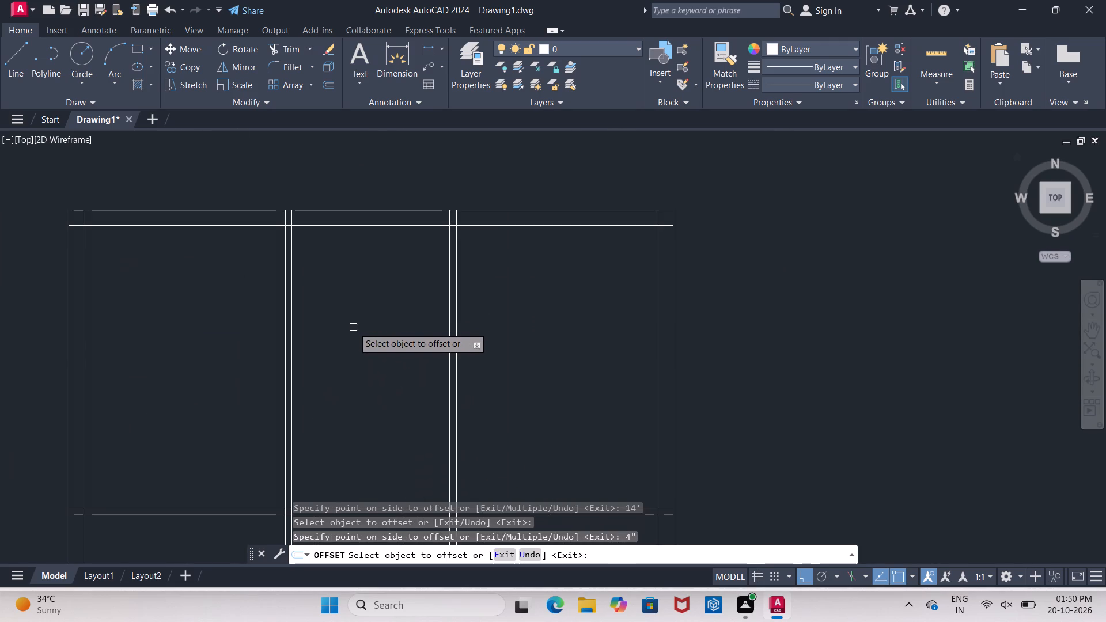
pyautogui.press('Escape')
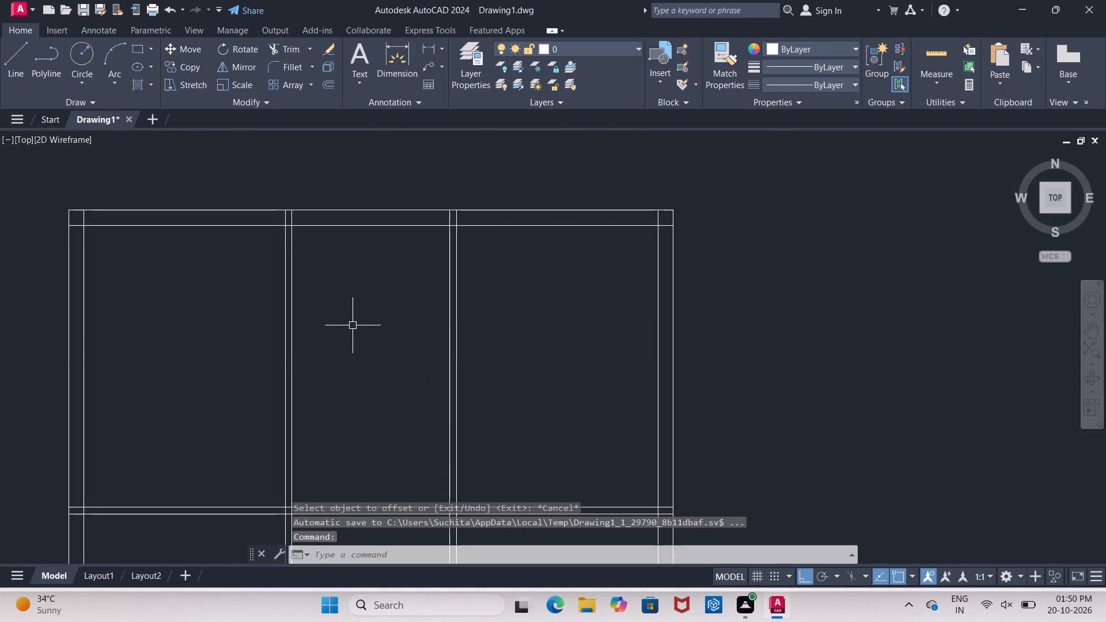
# Offset the north wall's inner face 3' to the south to mark the depth of the upper strip.
pyautogui.press('Return')
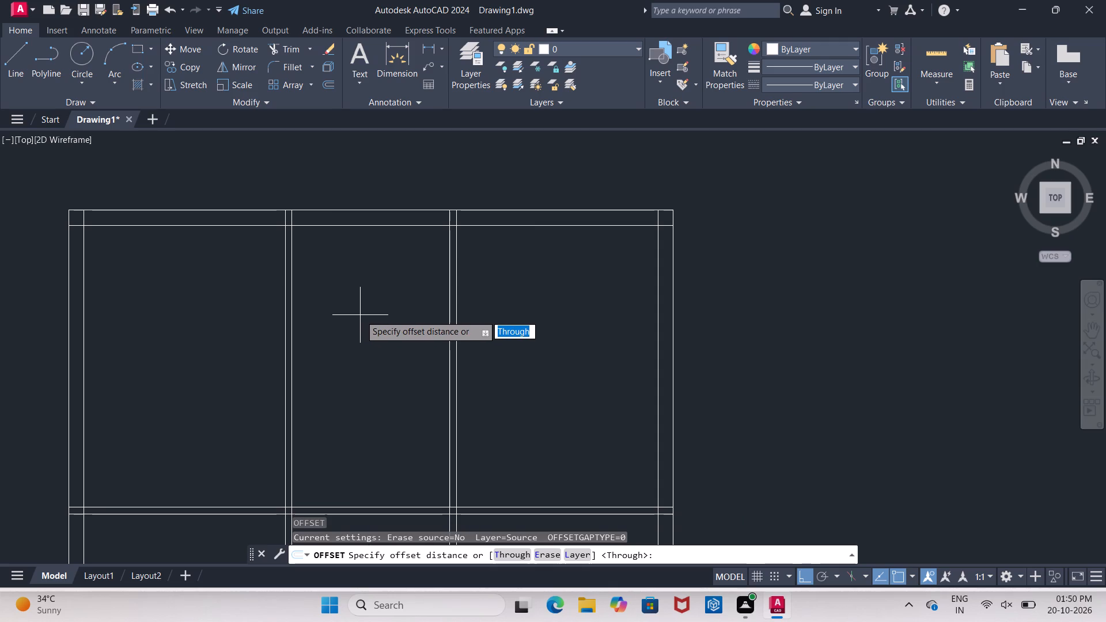
pyautogui.press('3')
pyautogui.press("'")
pyautogui.press('Return')
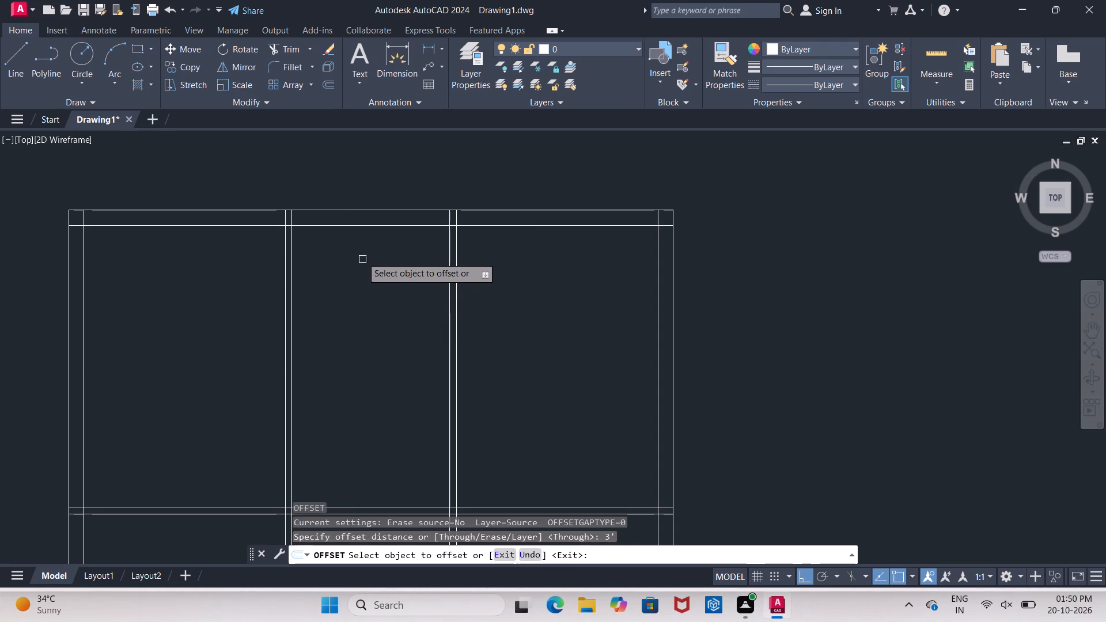
pyautogui.click(370, 227)
pyautogui.click(376, 257)
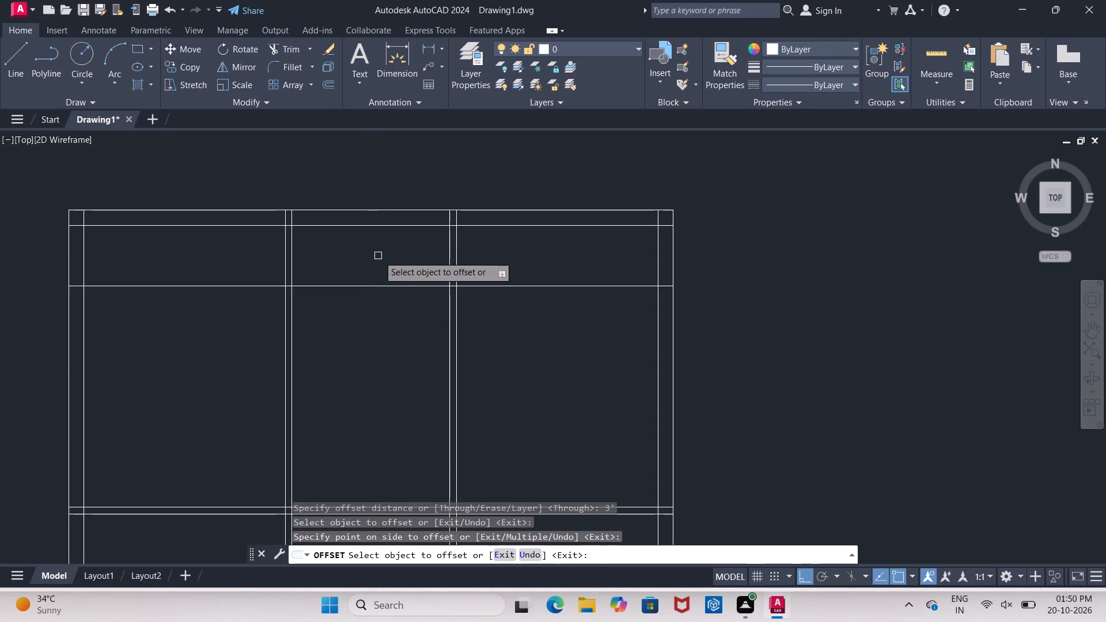
pyautogui.press('Escape')
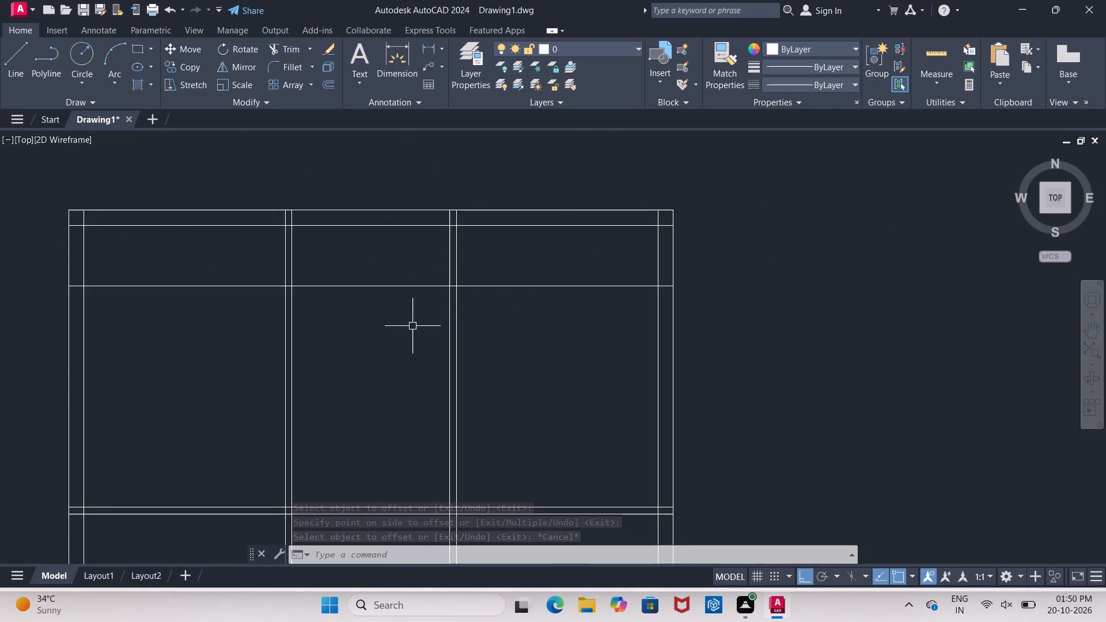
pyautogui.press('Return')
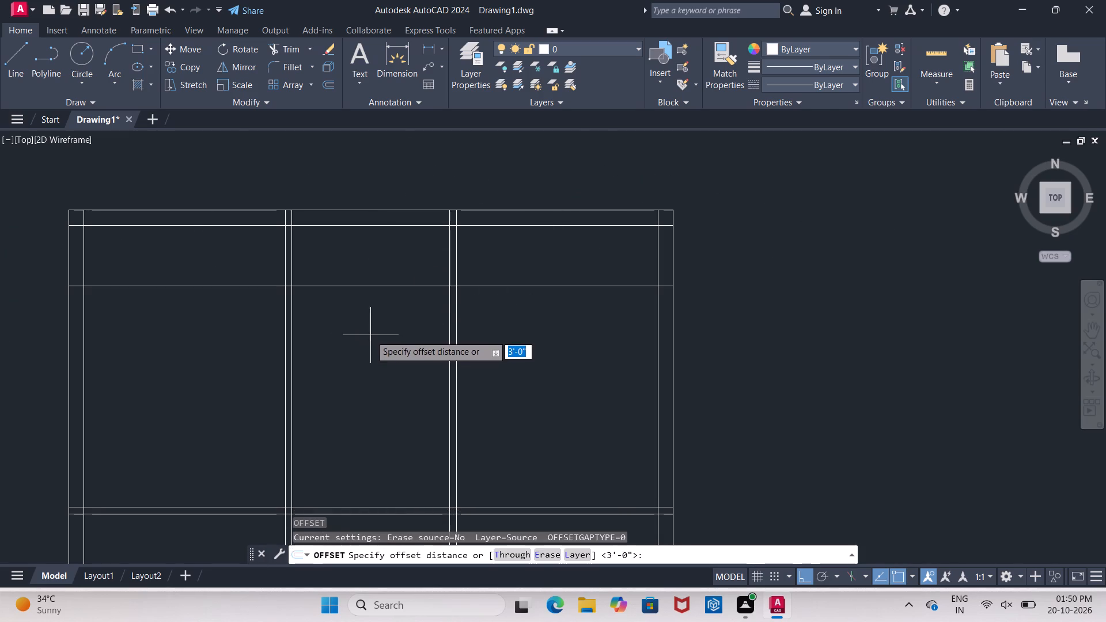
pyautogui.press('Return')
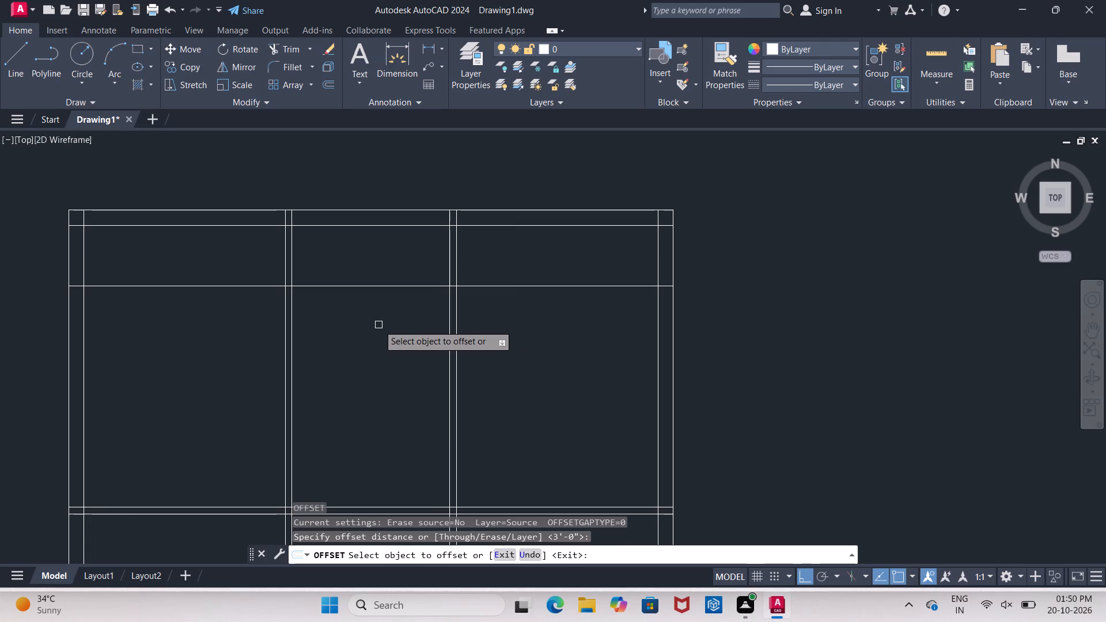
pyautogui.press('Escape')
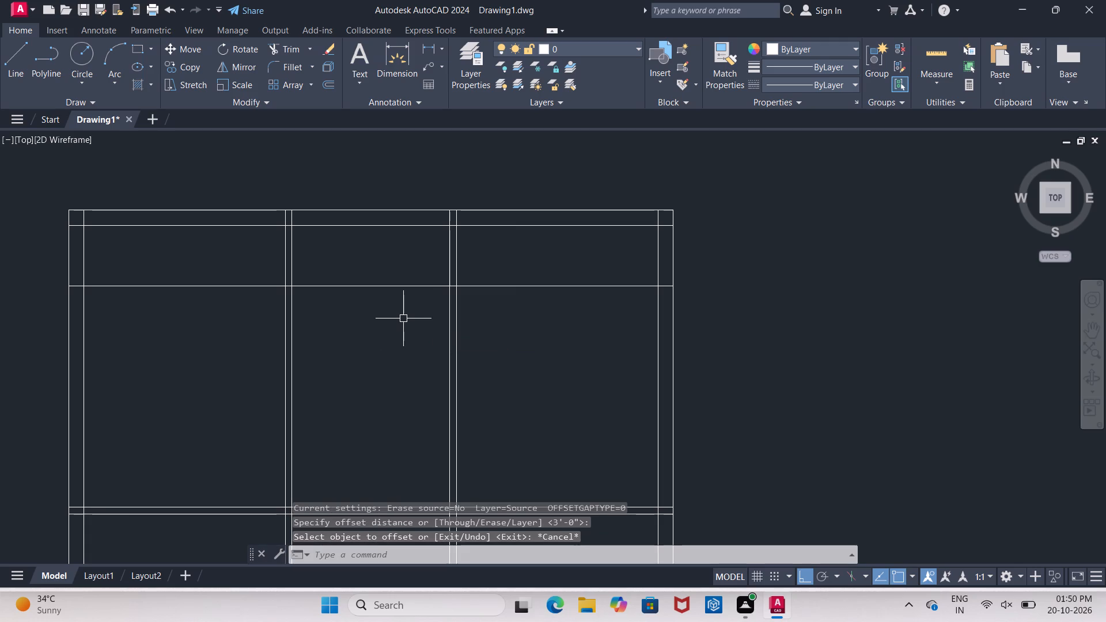
# Offset the line 3' below the north wall's inner face 4" to the south to form its partition.
pyautogui.press('o')
pyautogui.press('Return')
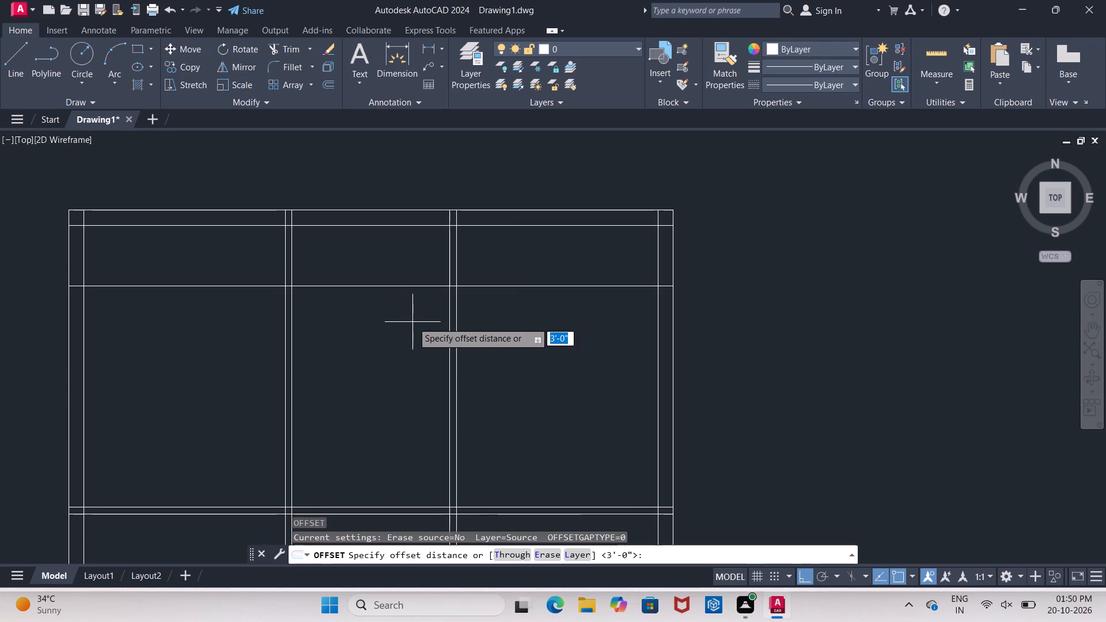
pyautogui.press('4')
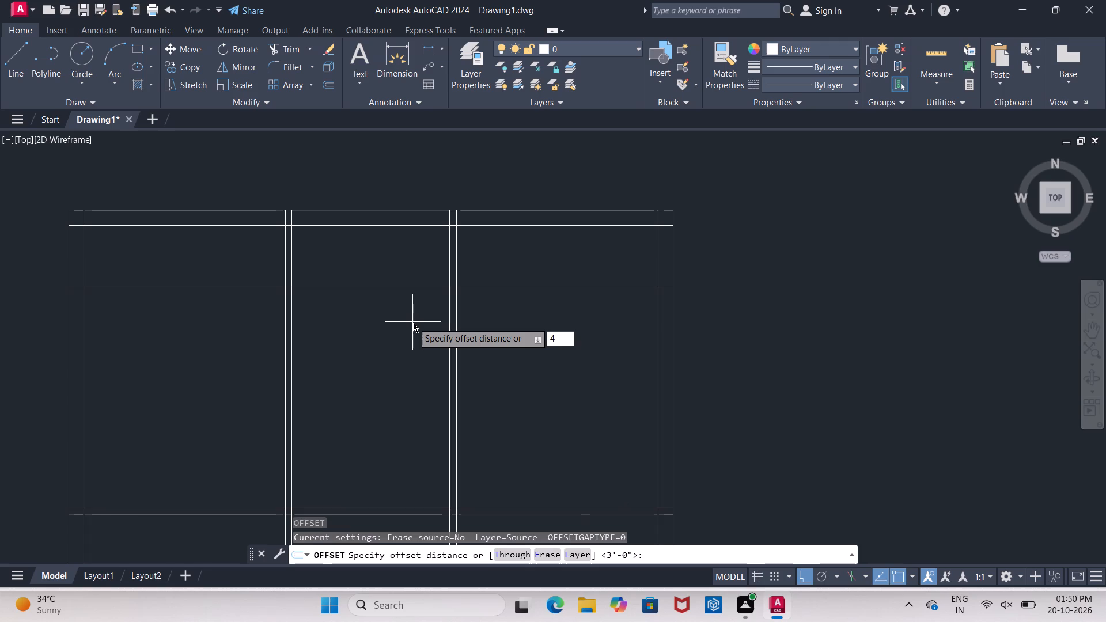
pyautogui.hotkey('shift', '"')
pyautogui.press('Return')
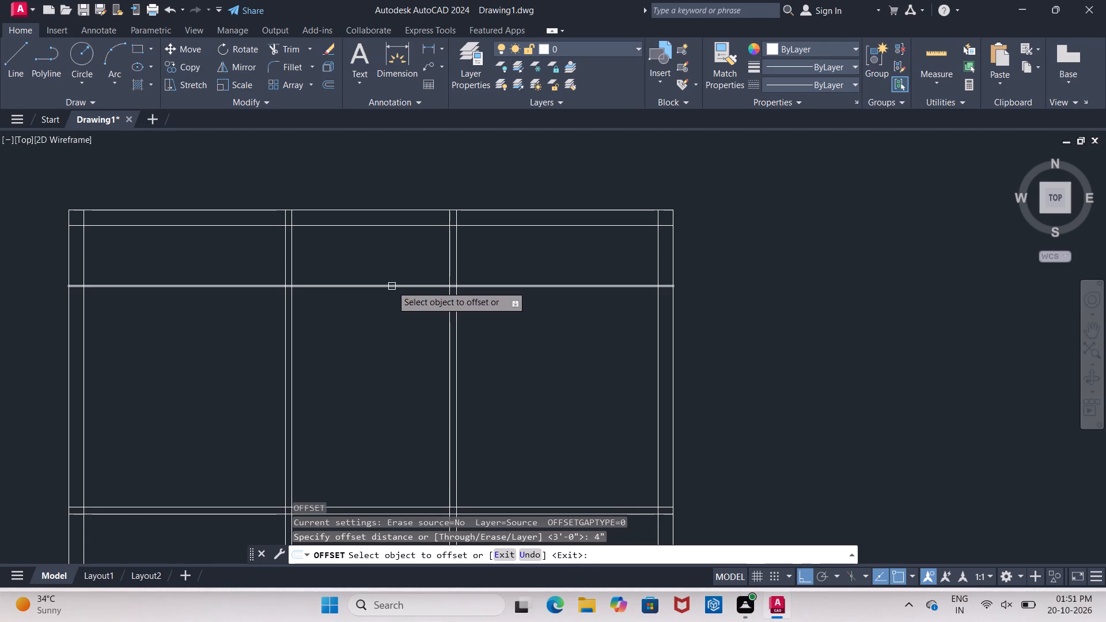
pyautogui.click(392, 286)
pyautogui.click(402, 328)
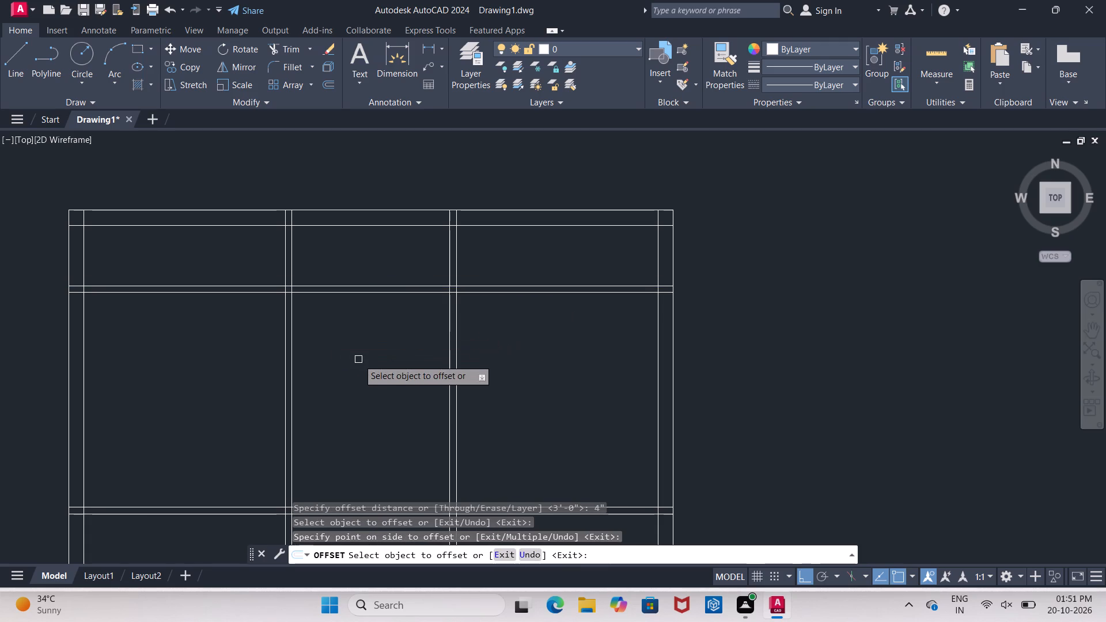
# Offset the upper horizontal partition's south face 7'1" to the south to mark the next room's depth.
pyautogui.click(358, 294)
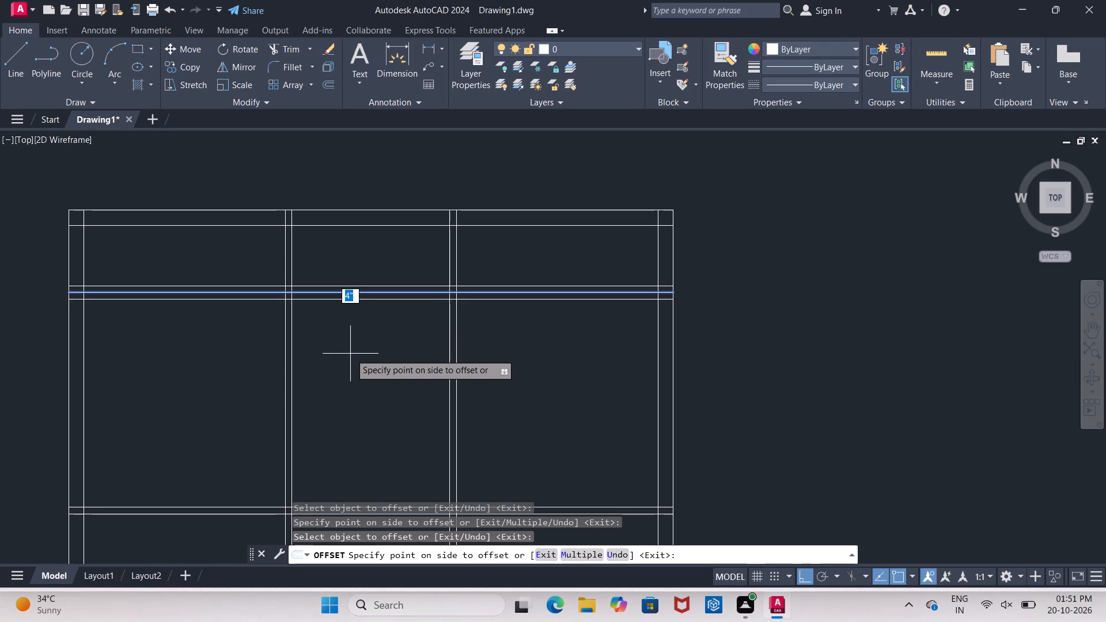
pyautogui.write('7\'1"')
pyautogui.press('Return')
pyautogui.scroll(-2, 377, 310)
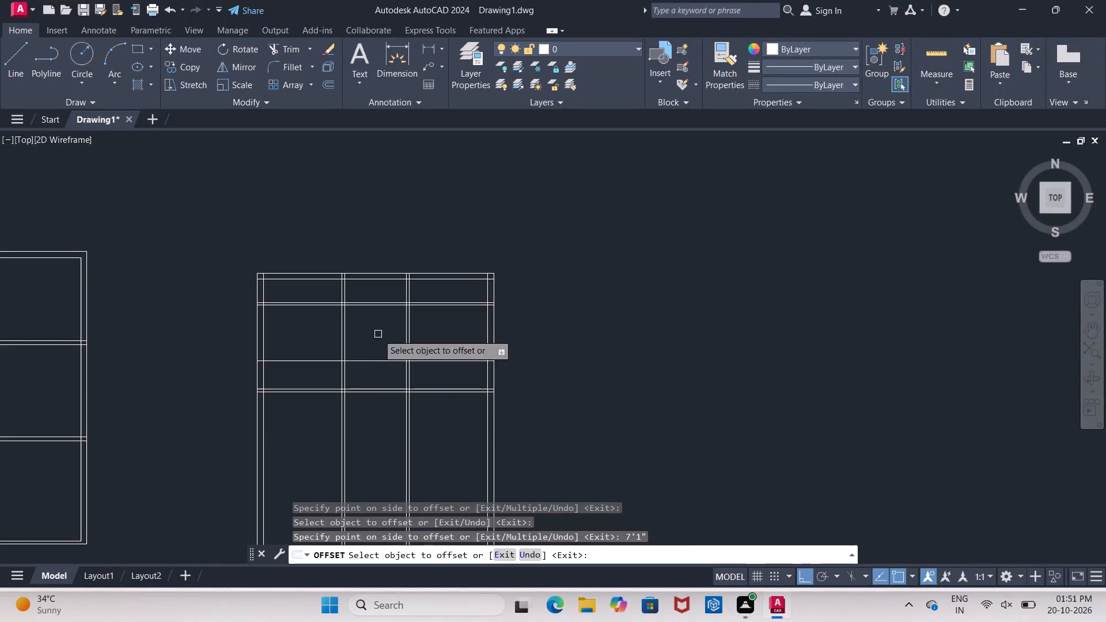
# Offset the line 7'1" below the upper horizontal partition 4" to the south to form its partition.
pyautogui.scroll(2, 357, 389)
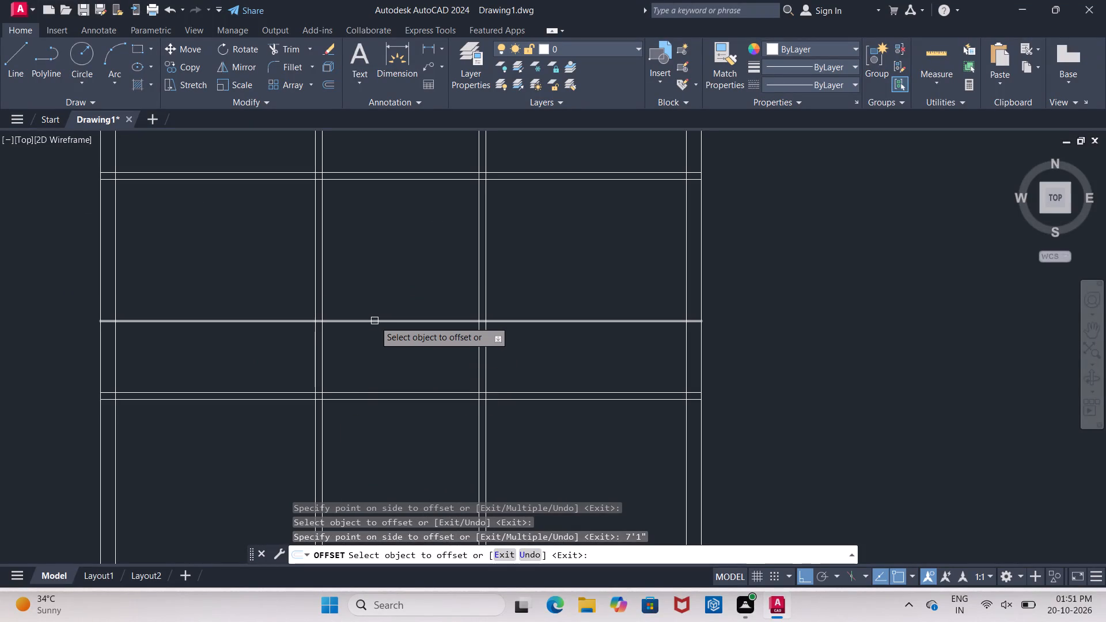
pyautogui.scroll(-1, 373, 326)
pyautogui.scroll(2, 372, 327)
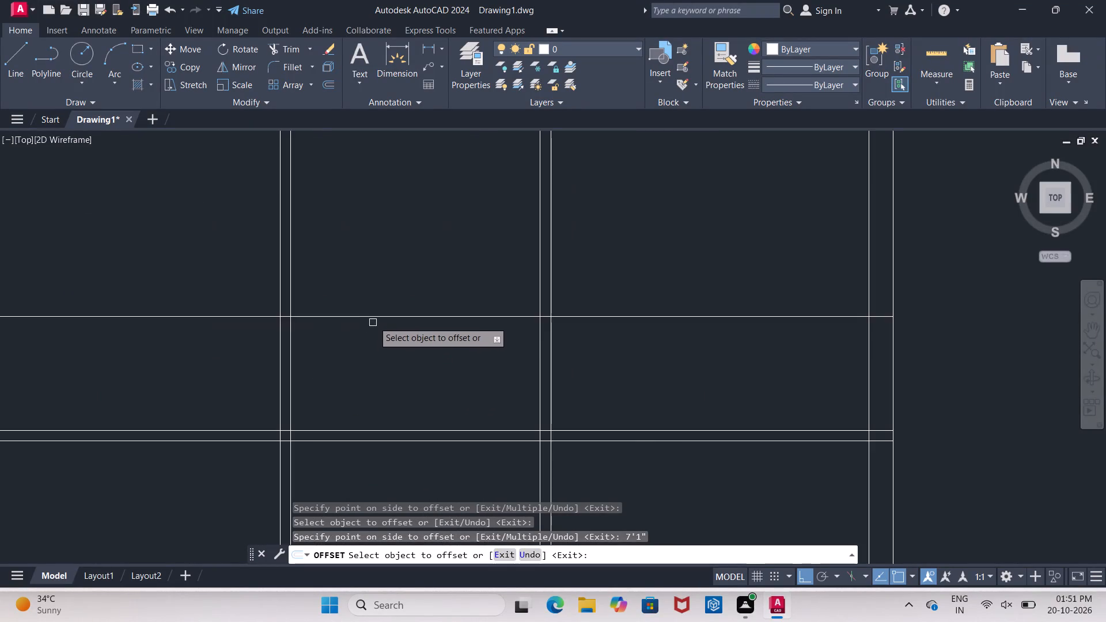
pyautogui.click(374, 317)
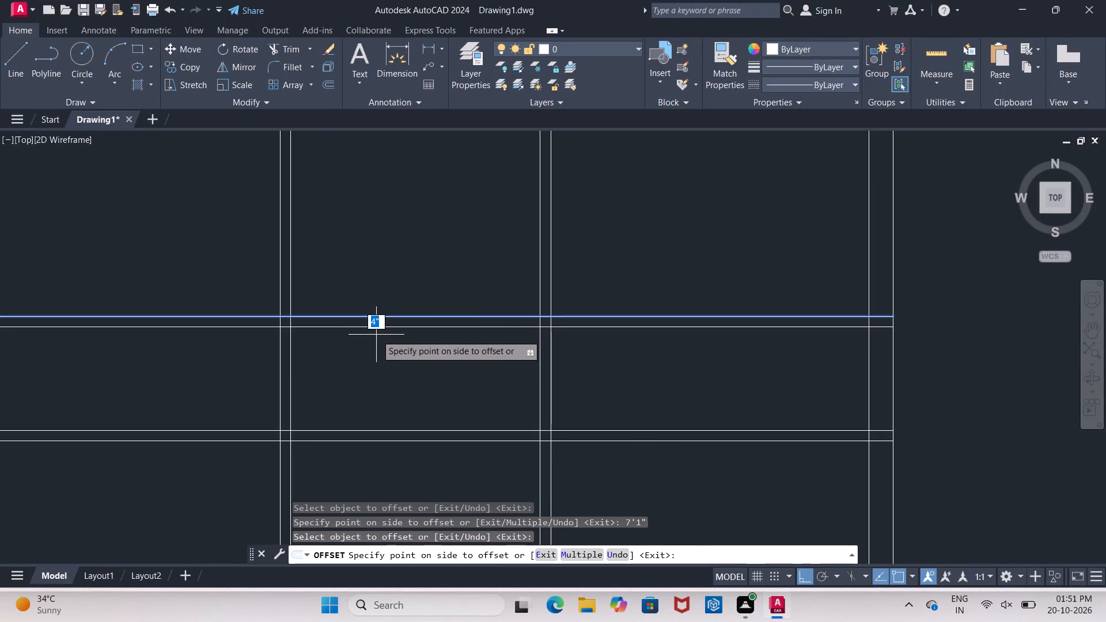
pyautogui.click(376, 335)
pyautogui.press('Escape')
# Trim both faces of the two upper horizontal partitions out of the northwest room, between the west wall and first vertical partition.
pyautogui.scroll(-1, 403, 378)
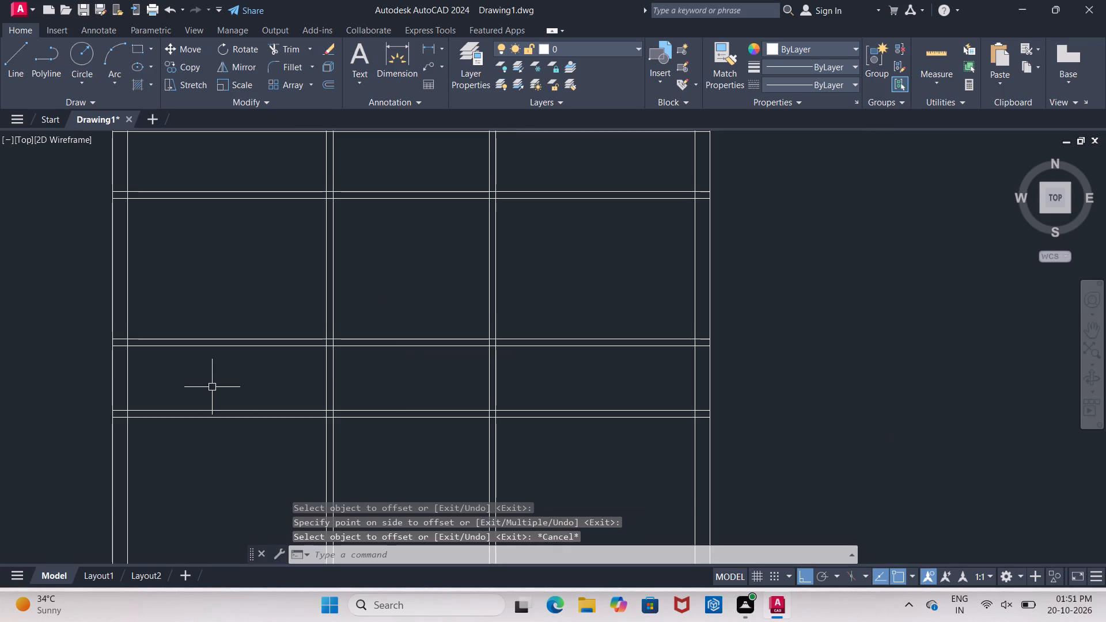
pyautogui.write('TR')
pyautogui.press('Return')
pyautogui.press('Return')
pyautogui.click(213, 381)
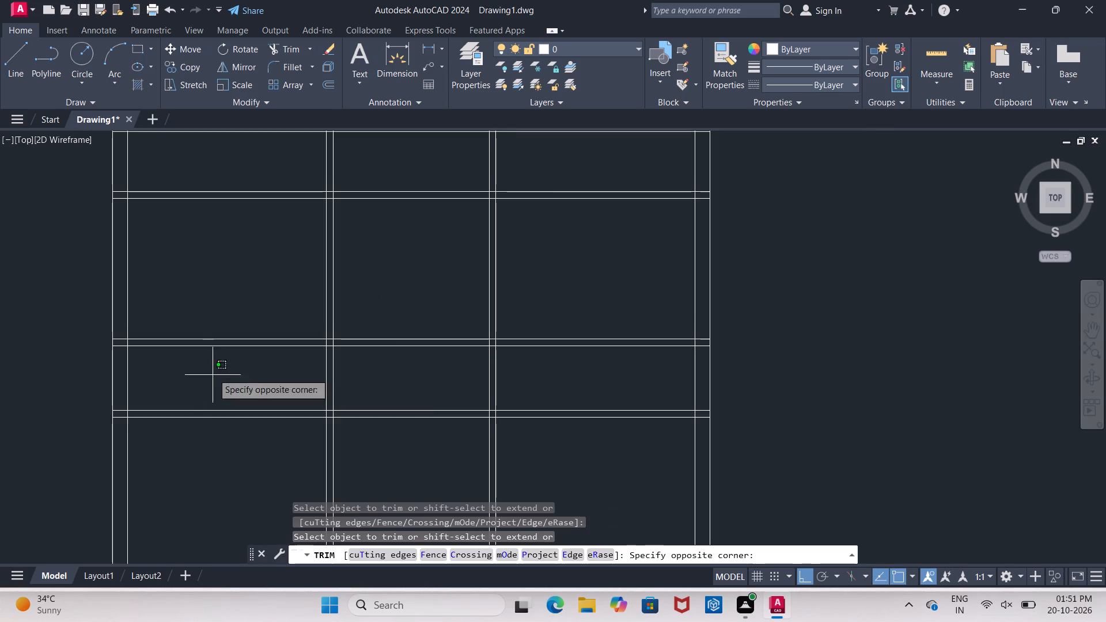
pyautogui.click(203, 178)
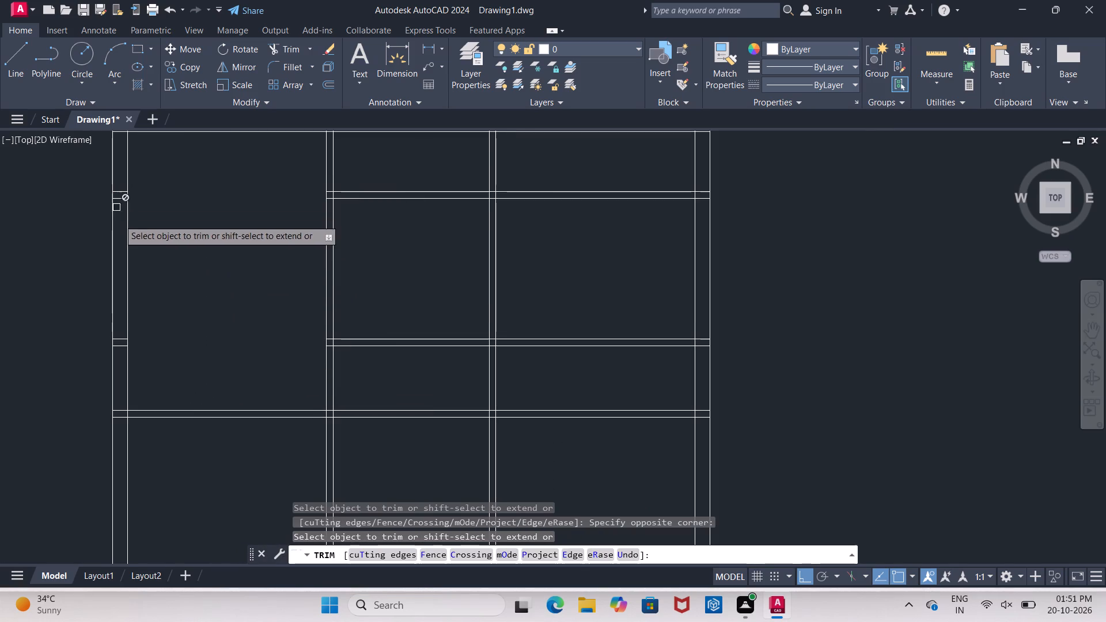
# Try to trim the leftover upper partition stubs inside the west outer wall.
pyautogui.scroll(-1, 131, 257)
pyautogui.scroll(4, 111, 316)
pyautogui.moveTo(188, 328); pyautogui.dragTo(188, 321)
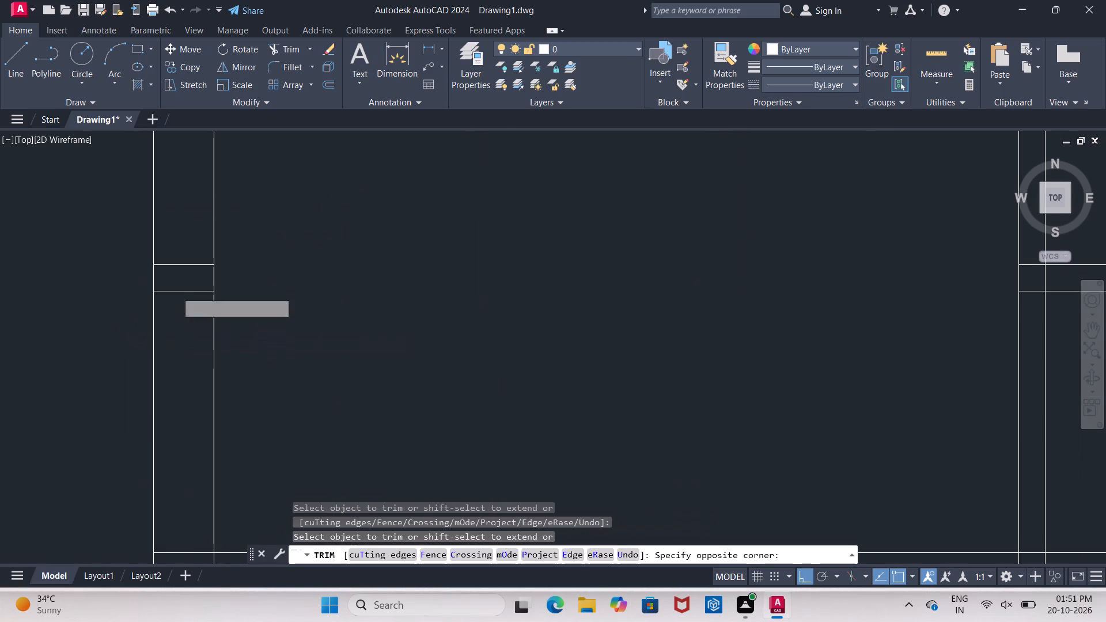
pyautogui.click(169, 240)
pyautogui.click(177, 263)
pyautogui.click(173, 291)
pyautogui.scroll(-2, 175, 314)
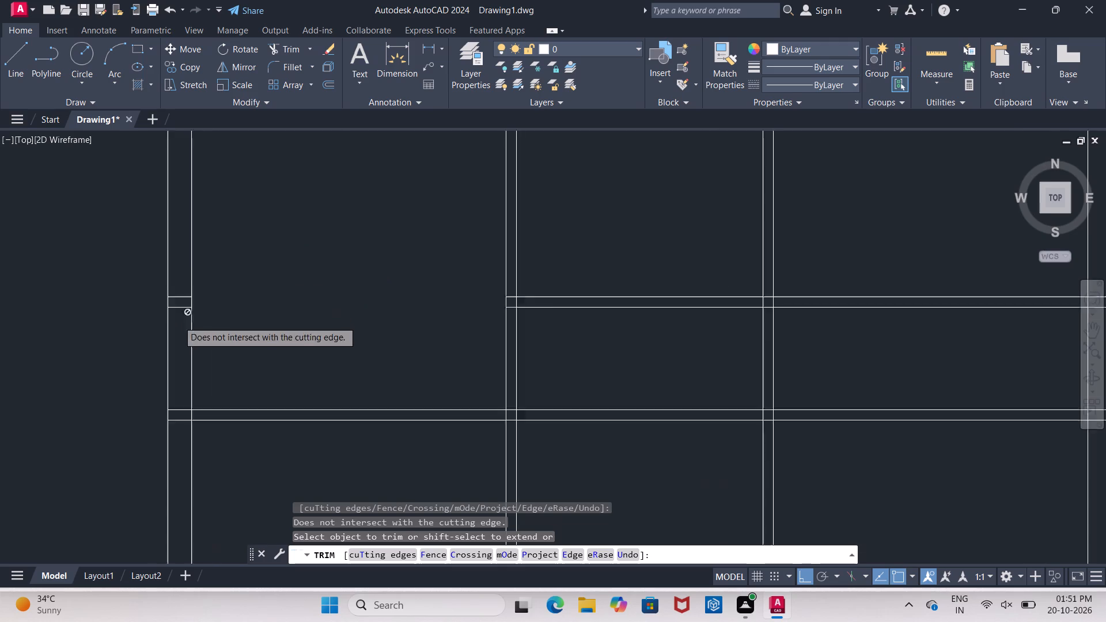
# Trim the two upper horizontal partitions out of the northeast room, between the second vertical partition and the east wall.
pyautogui.scroll(-2, 179, 323)
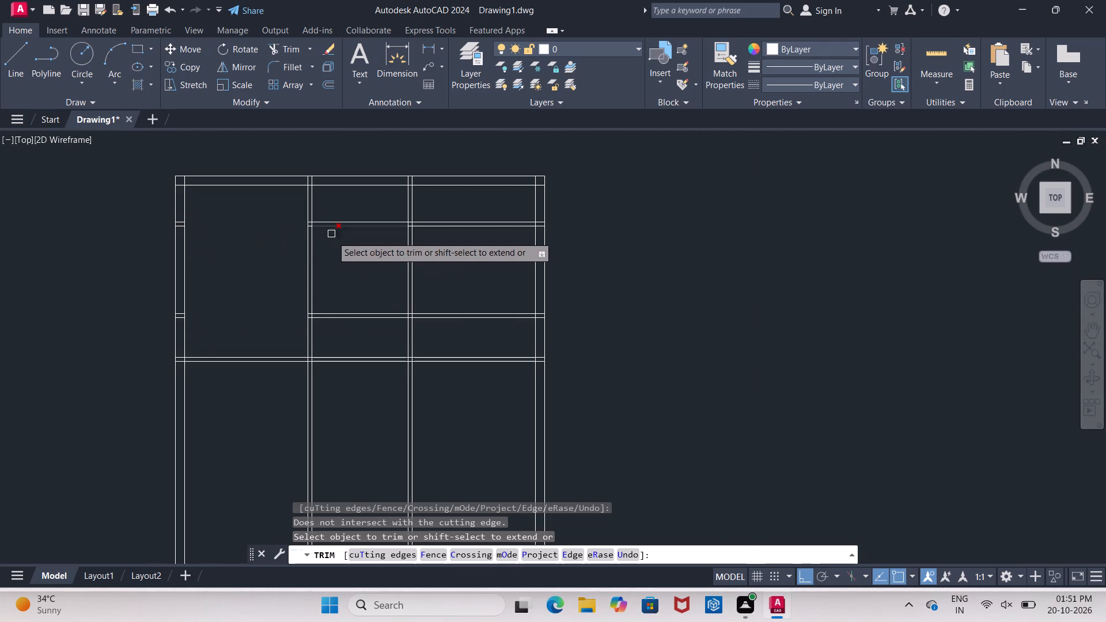
pyautogui.click(464, 332)
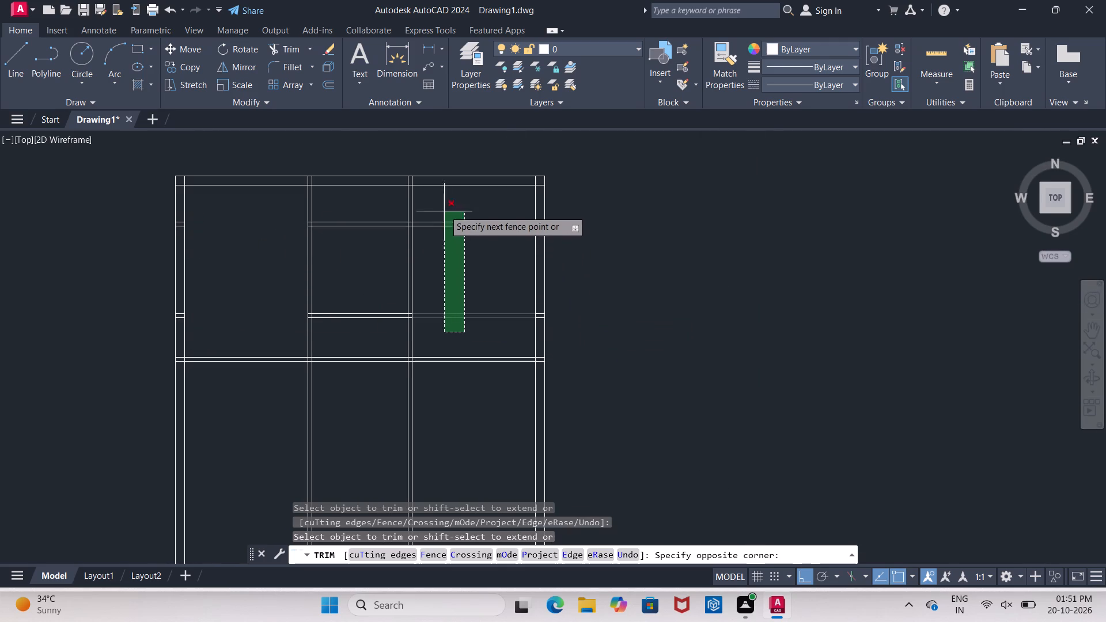
pyautogui.click(444, 208)
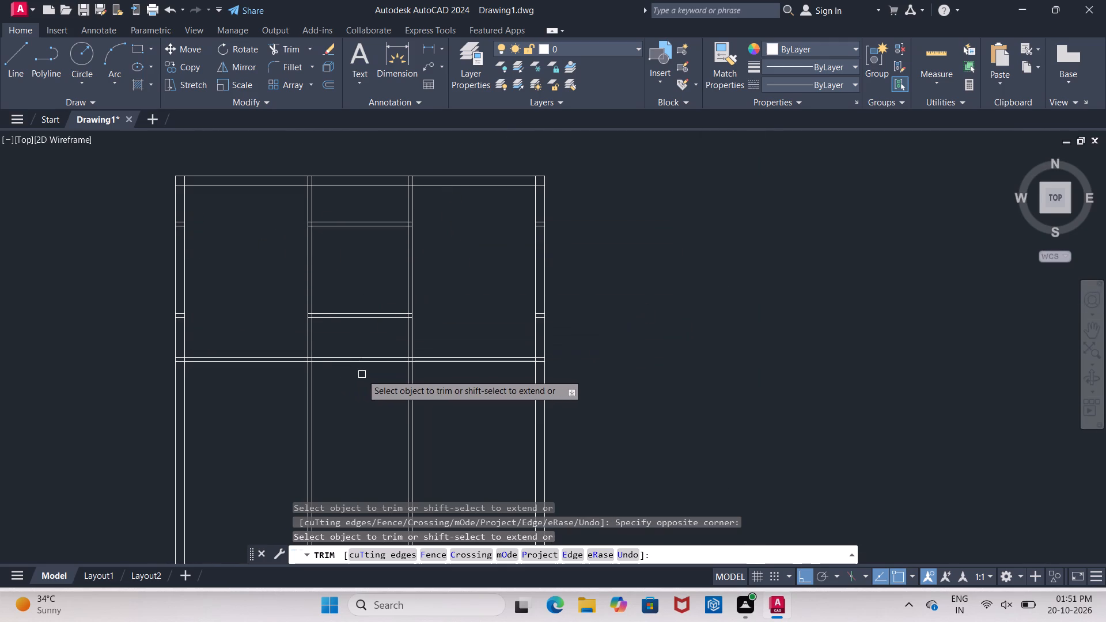
# Trim the lowest horizontal partition east of the first vertical partition, and the second vertical partition south of the middle room.
pyautogui.click(362, 374)
pyautogui.click(349, 336)
pyautogui.click(407, 333)
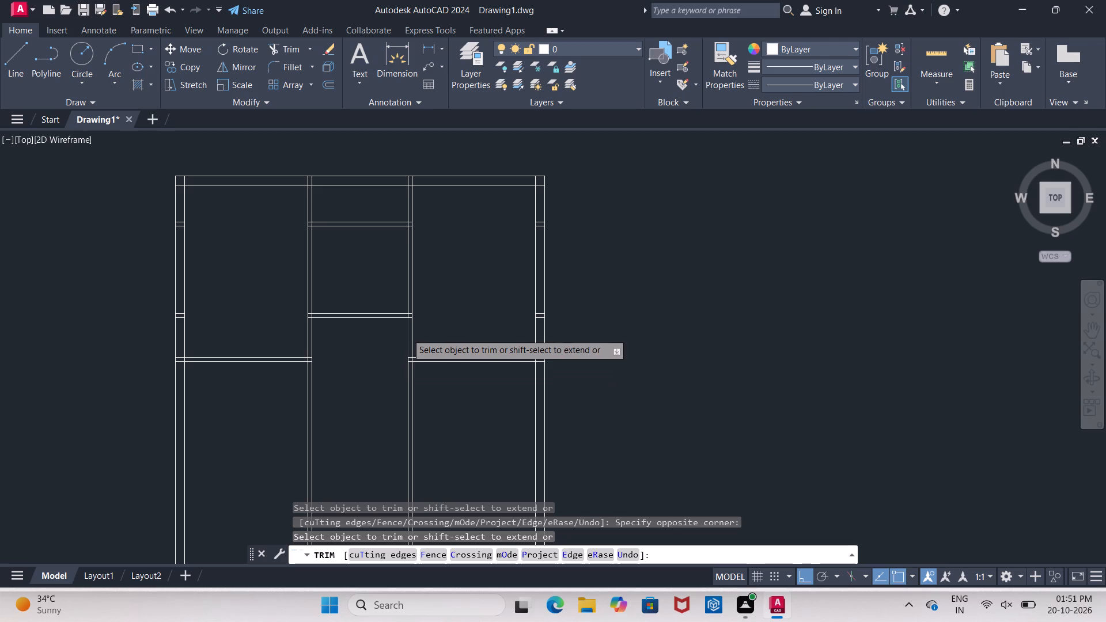
pyautogui.click(424, 332)
pyautogui.click(383, 328)
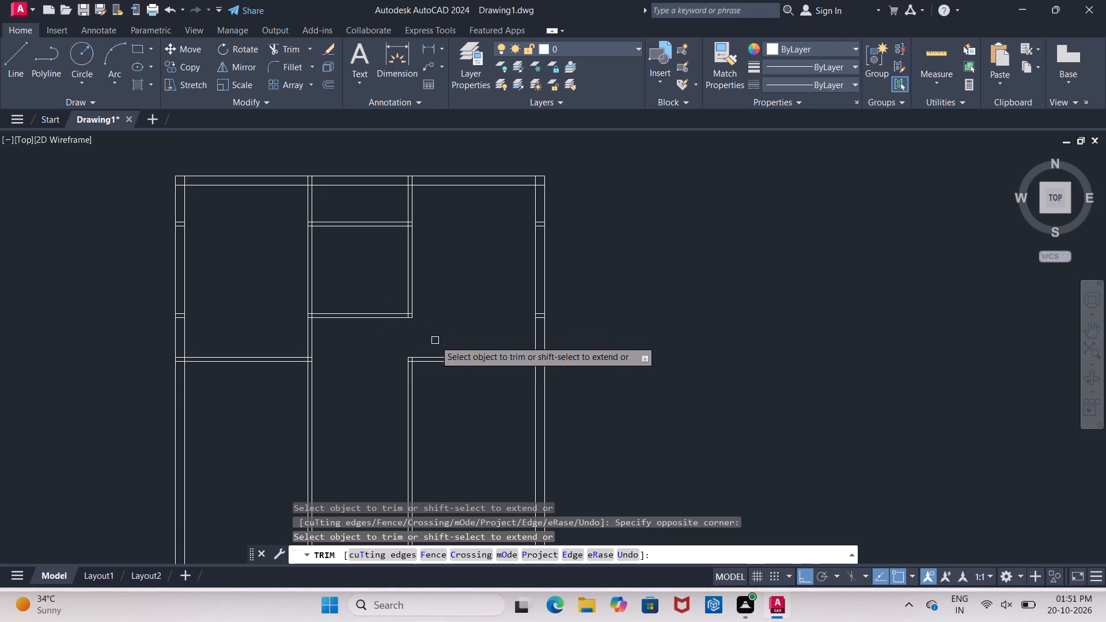
pyautogui.click(435, 340)
pyautogui.click(400, 398)
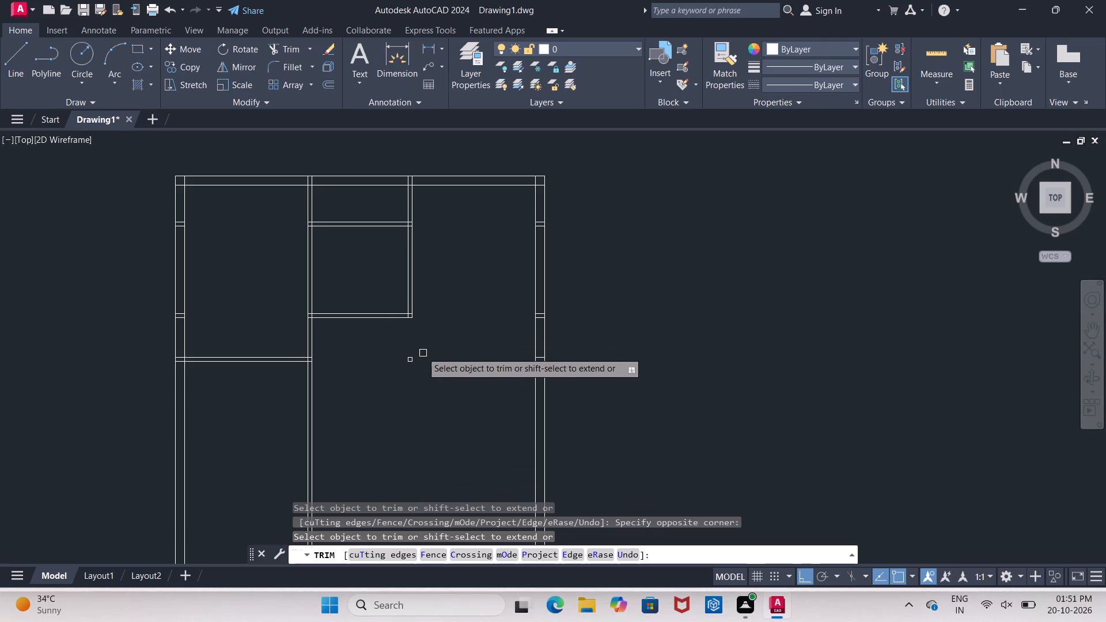
pyautogui.scroll(-3, 410, 347)
pyautogui.scroll(3, 406, 371)
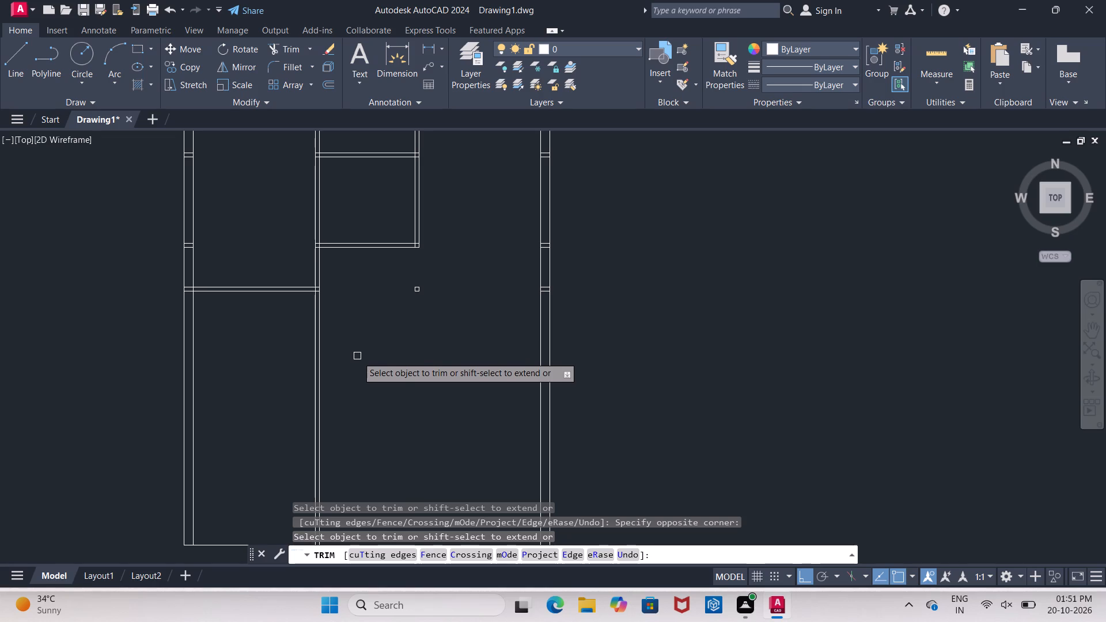
pyautogui.press('Escape')
# Erase the small square of leftover lines where the lowest horizontal and second vertical partitions crossed.
pyautogui.moveTo(431, 317); pyautogui.dragTo(426, 307)
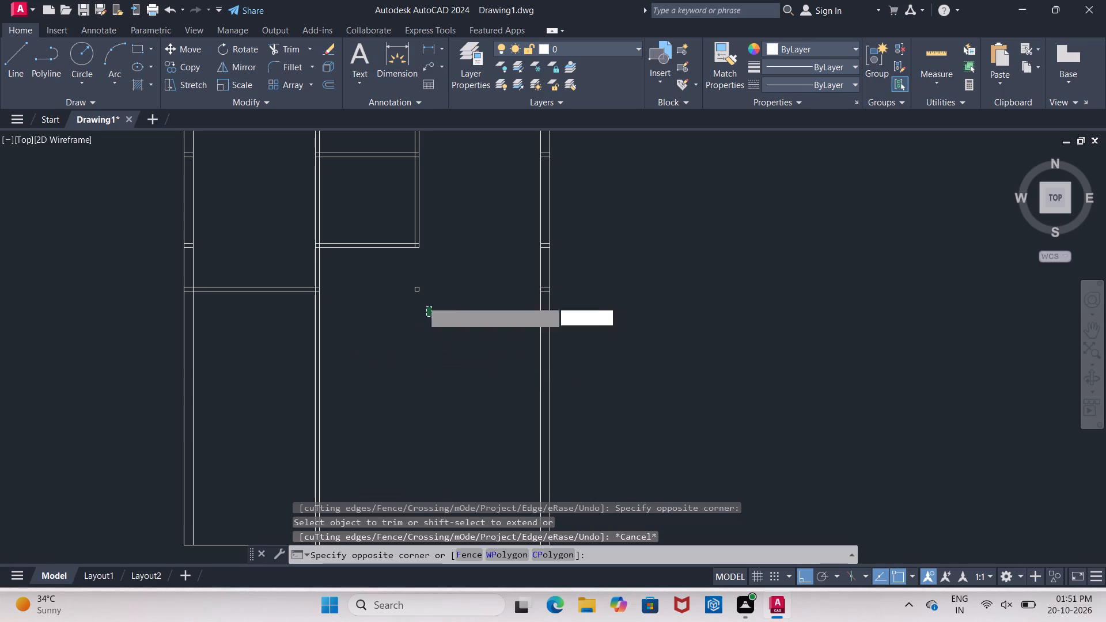
pyautogui.click(391, 277)
pyautogui.press('Delete')
# Extend both faces of the middle room's south partition east to the outer wall.
pyautogui.scroll(-1, 425, 337)
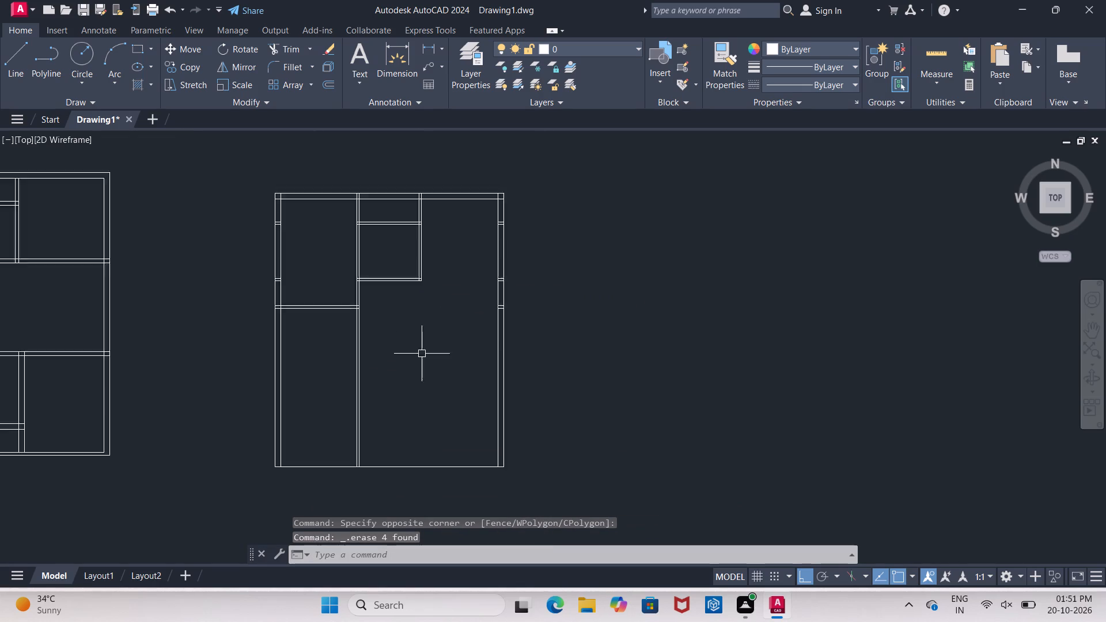
pyautogui.scroll(-1, 419, 360)
pyautogui.scroll(3, 443, 286)
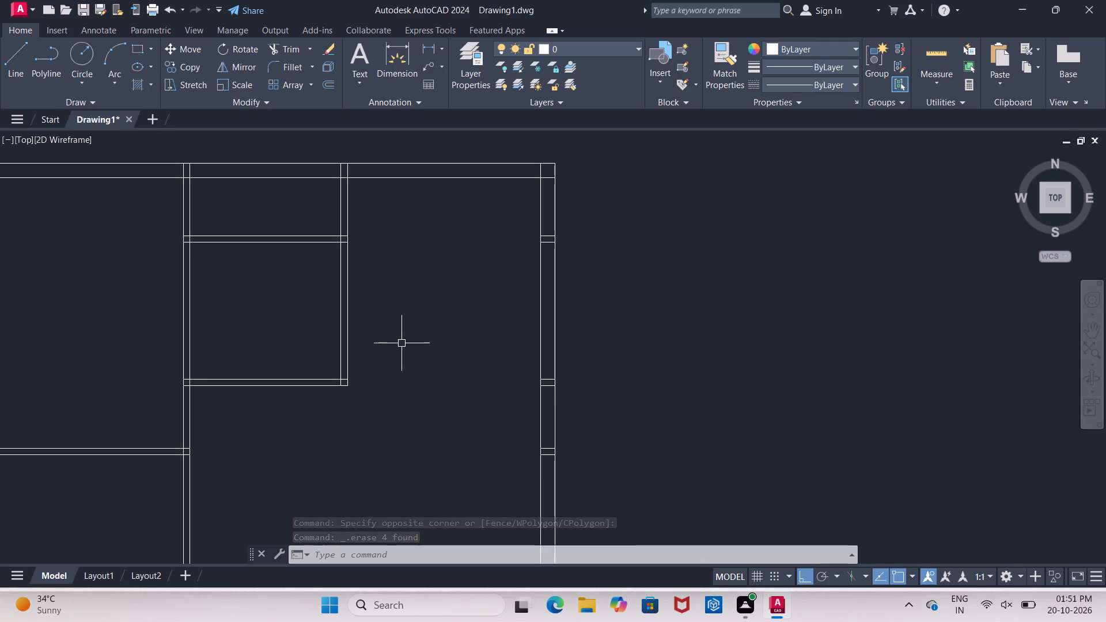
pyautogui.write('EX')
pyautogui.press('Return')
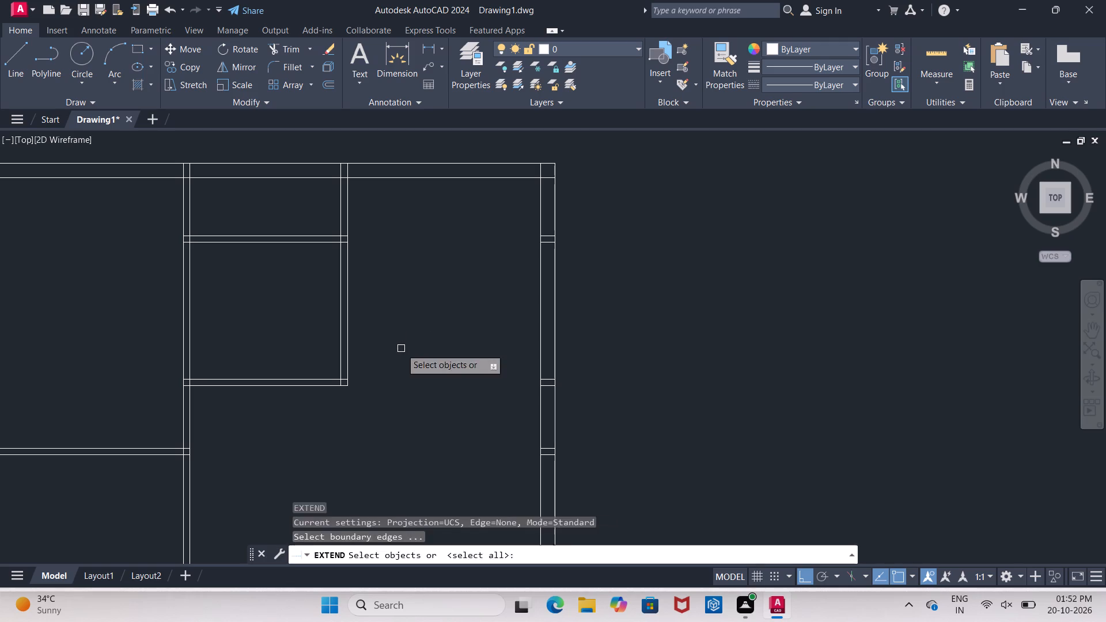
pyautogui.press('Return')
pyautogui.click(304, 377)
pyautogui.click(310, 387)
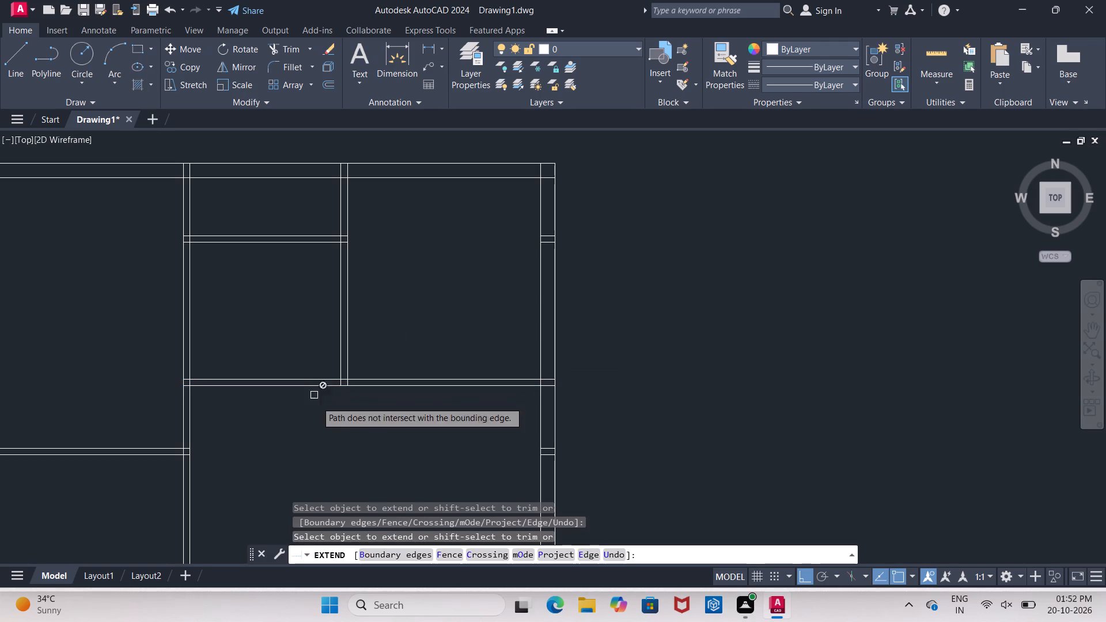
pyautogui.press('Escape')
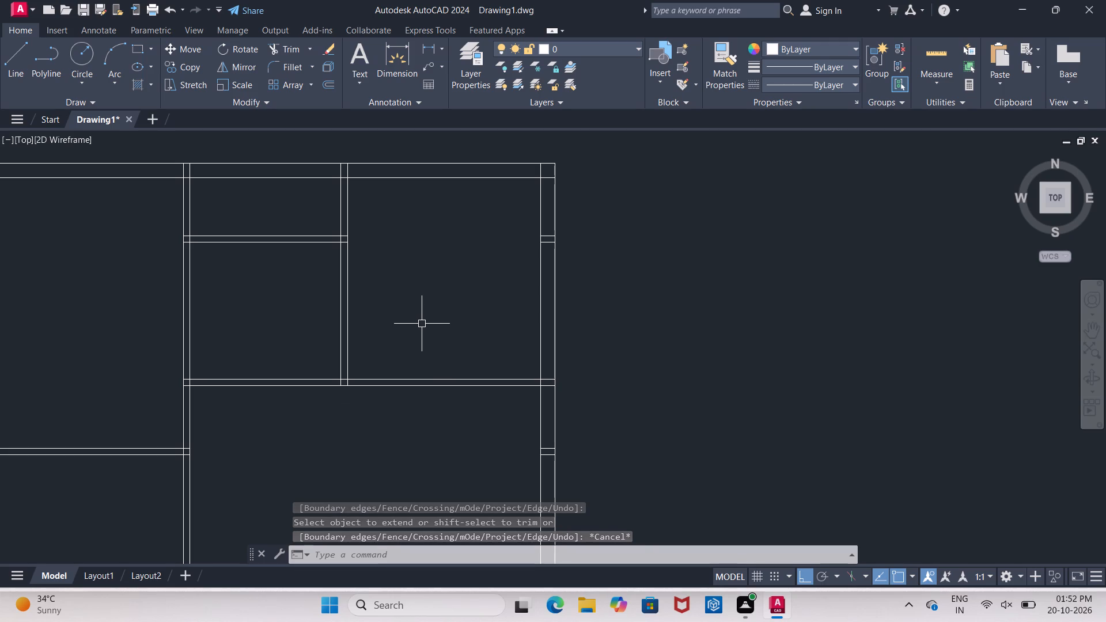
# Offset the first vertical partition's east face 3'6" to the east inside the middle room.
pyautogui.press('o')
pyautogui.press('Return')
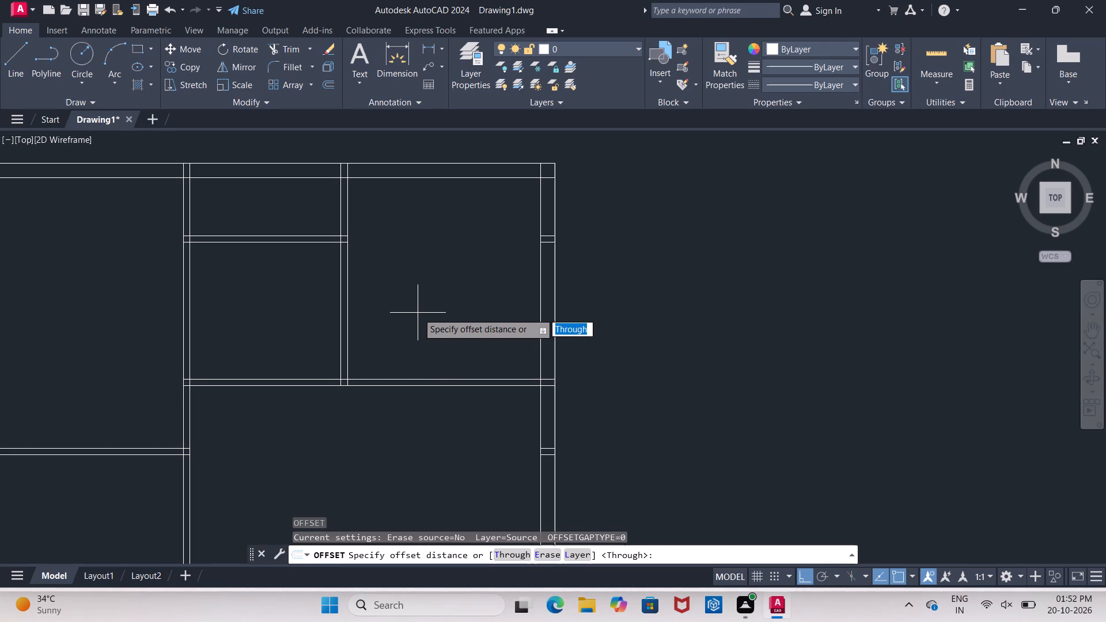
pyautogui.press('3')
pyautogui.press("'")
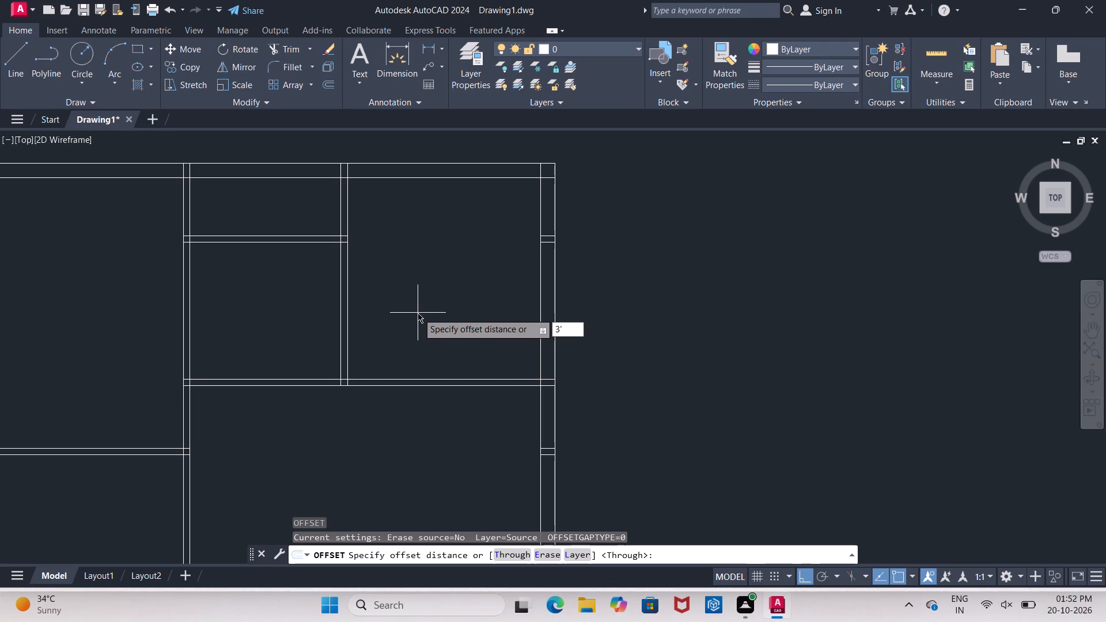
pyautogui.press('6')
pyautogui.press("'")
pyautogui.press('BackSpace')
pyautogui.hotkey('shift', '"')
pyautogui.press('Return')
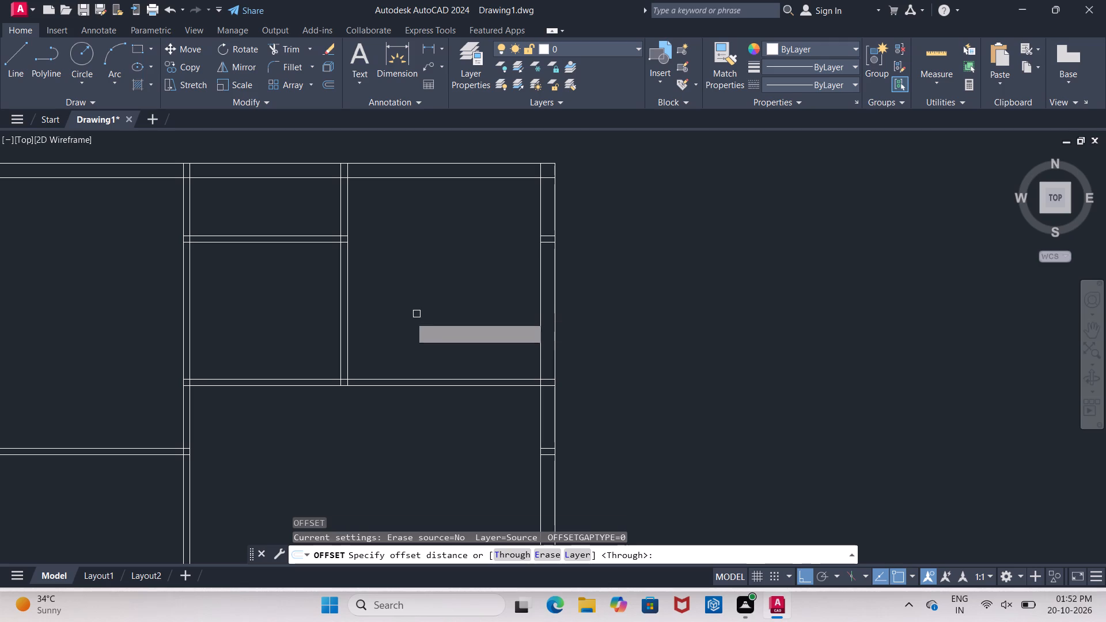
pyautogui.click(191, 344)
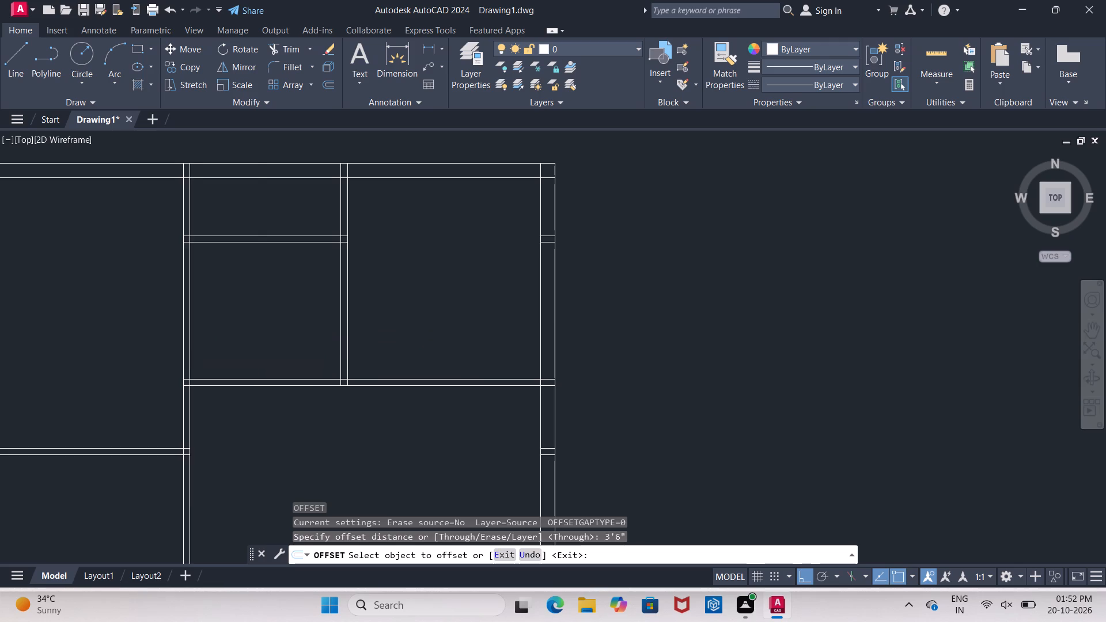
pyautogui.click(230, 343)
# Offset the new vertical line 4" to the east to form a partition dividing the middle room.
pyautogui.click(255, 332)
pyautogui.press('4')
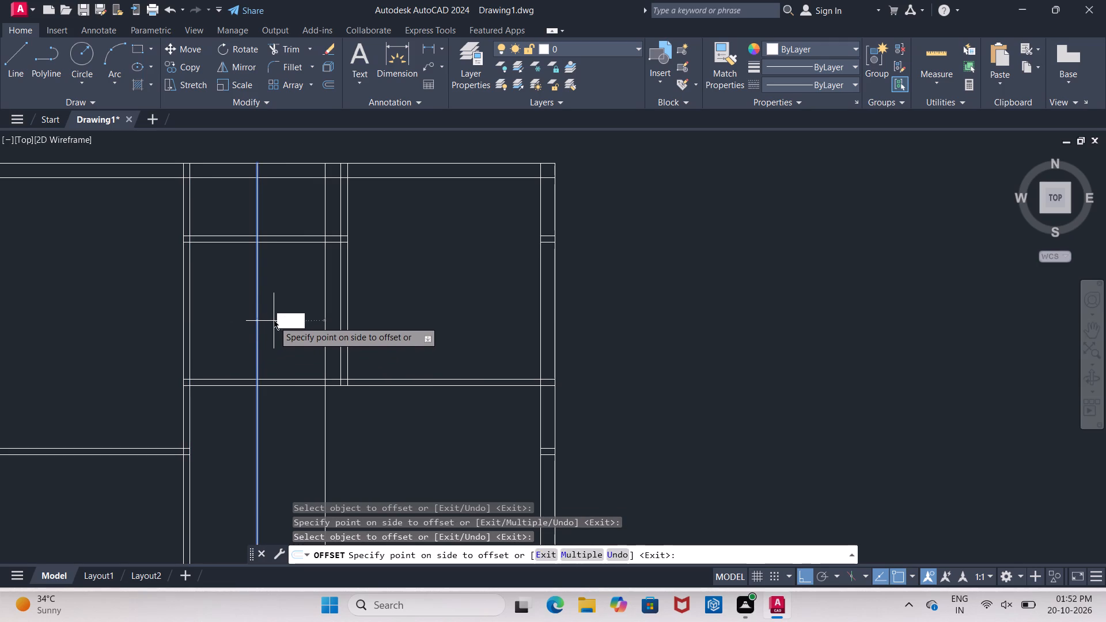
pyautogui.hotkey('shift', '"')
pyautogui.press('Return')
pyautogui.press('Escape')
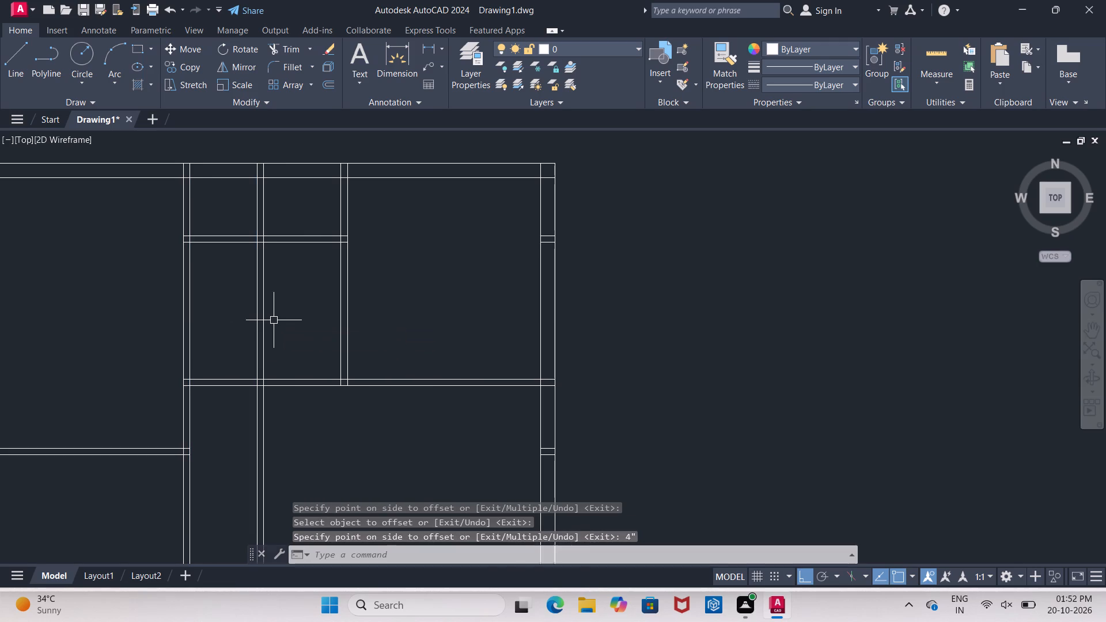
# Trim the new vertical partition out of the north wall and the 3' strip below it.
pyautogui.write('TR')
pyautogui.press('Return')
pyautogui.press('Return')
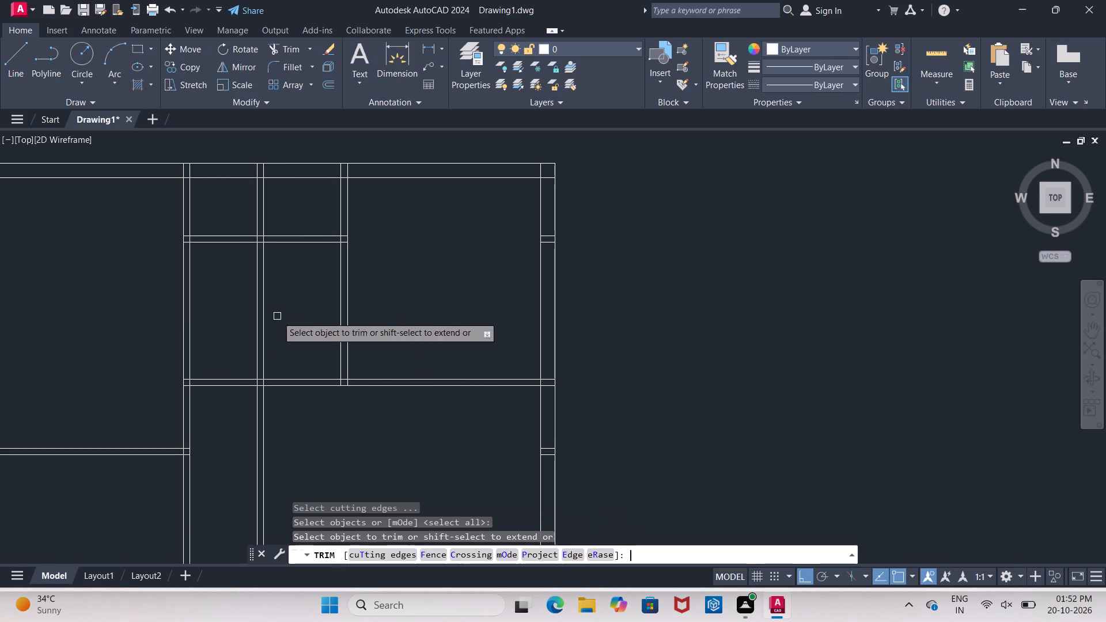
pyautogui.scroll(2, 268, 175)
pyautogui.click(275, 167)
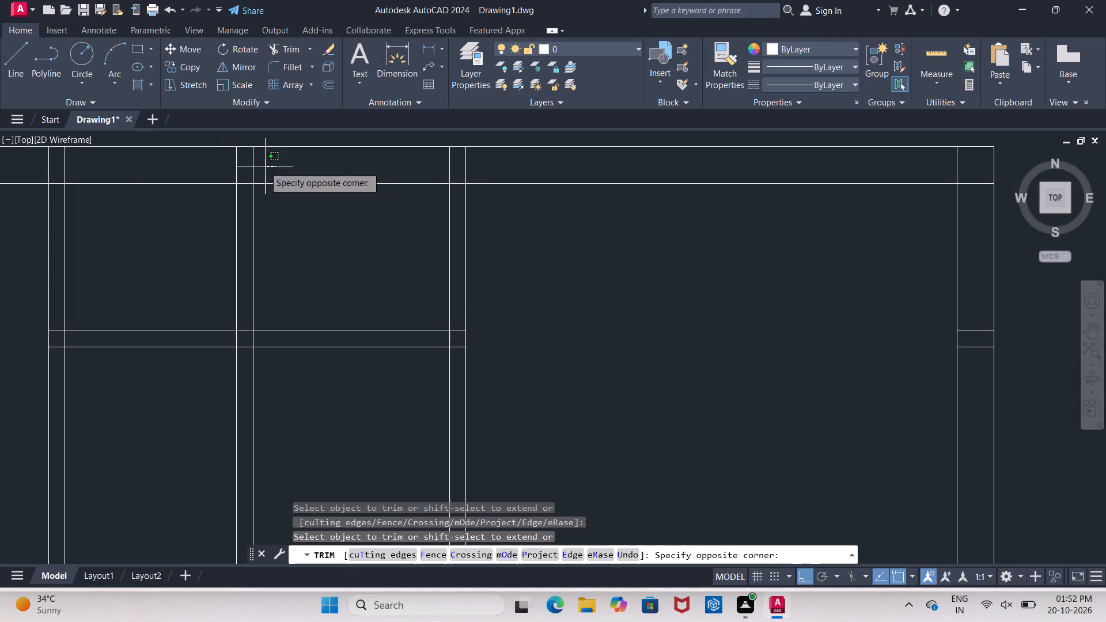
pyautogui.moveTo(250, 168); pyautogui.dragTo(230, 170)
pyautogui.doubleClick(219, 170)
pyautogui.click(250, 166)
pyautogui.moveTo(268, 205); pyautogui.dragTo(277, 232)
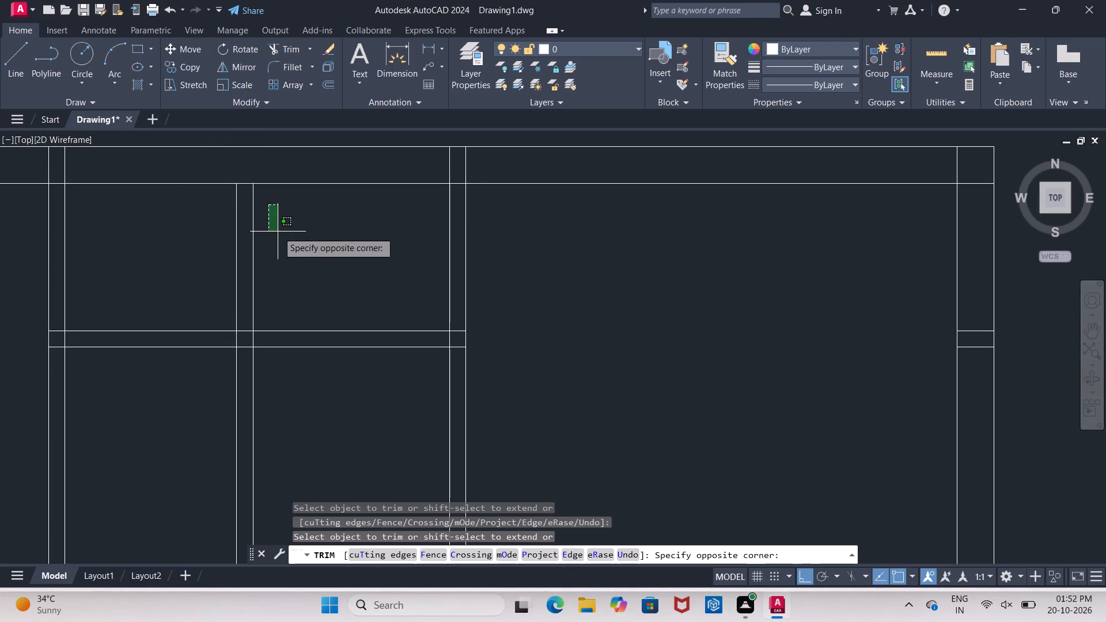
pyautogui.click(278, 230)
pyautogui.click(286, 231)
pyautogui.click(219, 231)
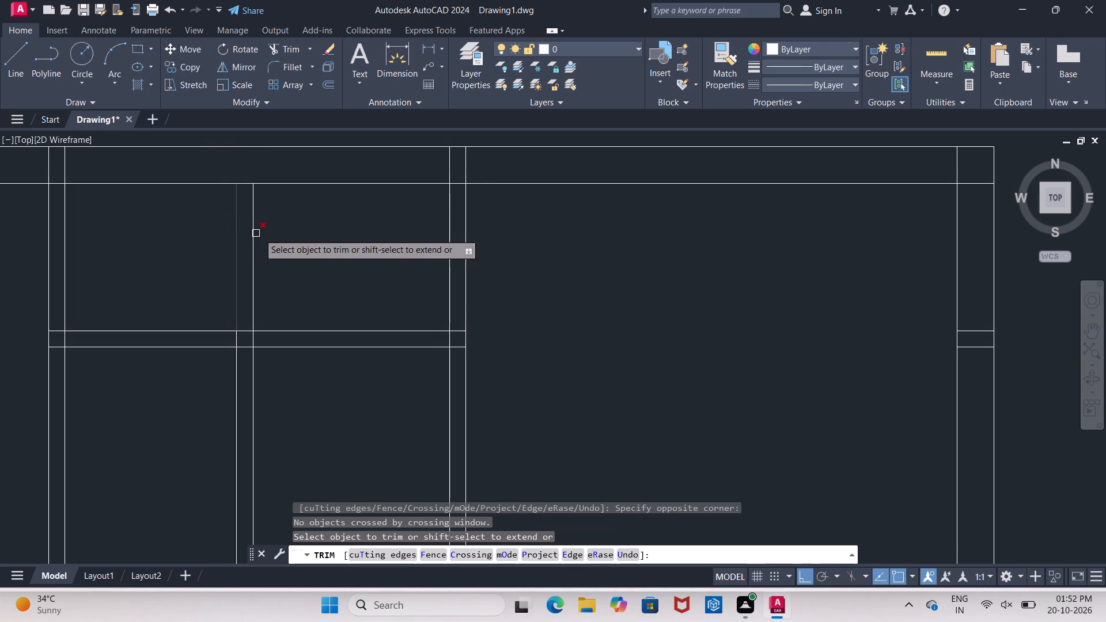
pyautogui.click(213, 228)
pyautogui.click(275, 233)
# Trim the new vertical partition south of the middle room's lower partition.
pyautogui.scroll(-4, 293, 211)
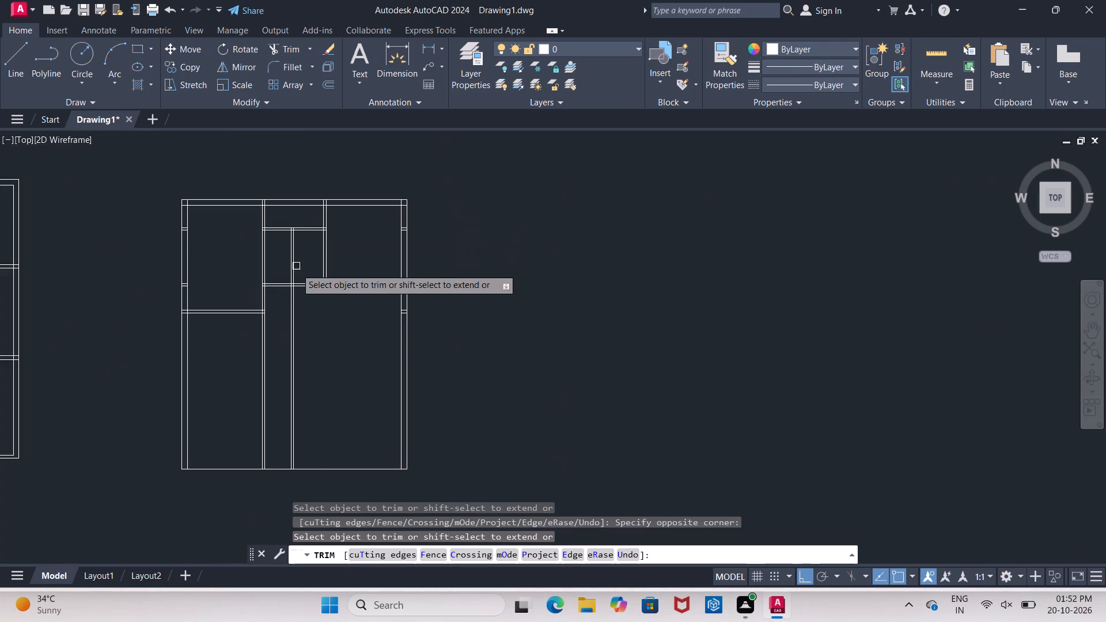
pyautogui.scroll(1, 291, 298)
pyautogui.click(271, 294)
pyautogui.click(309, 297)
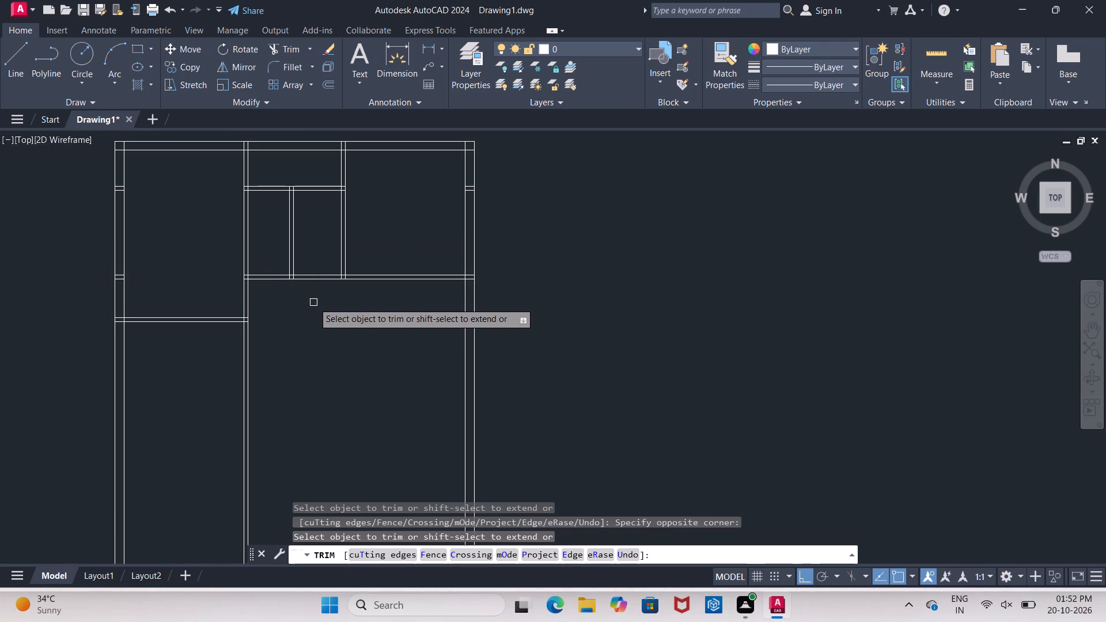
# Measure the clear width of the strip above the middle room between the two vertical partitions using the Dimension tool.
pyautogui.press('Escape')
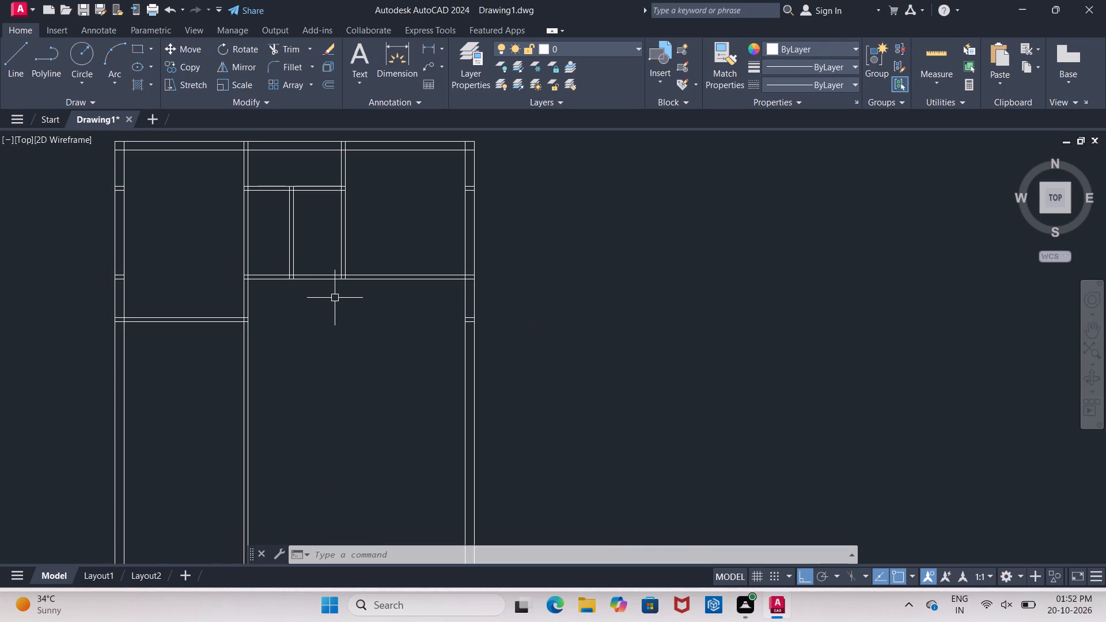
pyautogui.click(396, 63)
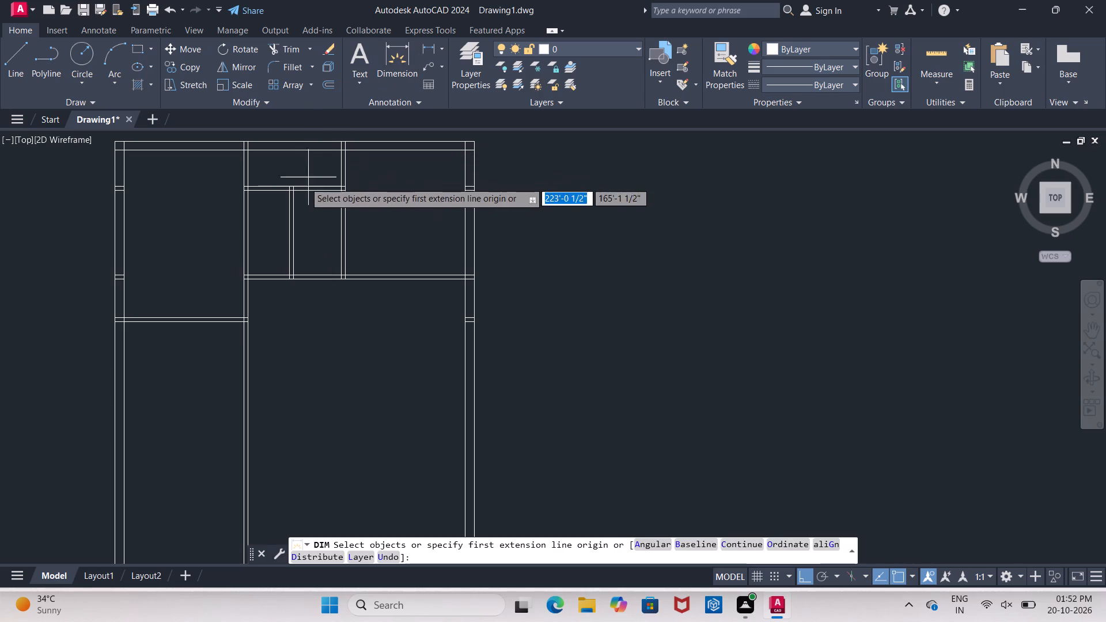
pyautogui.click(297, 191)
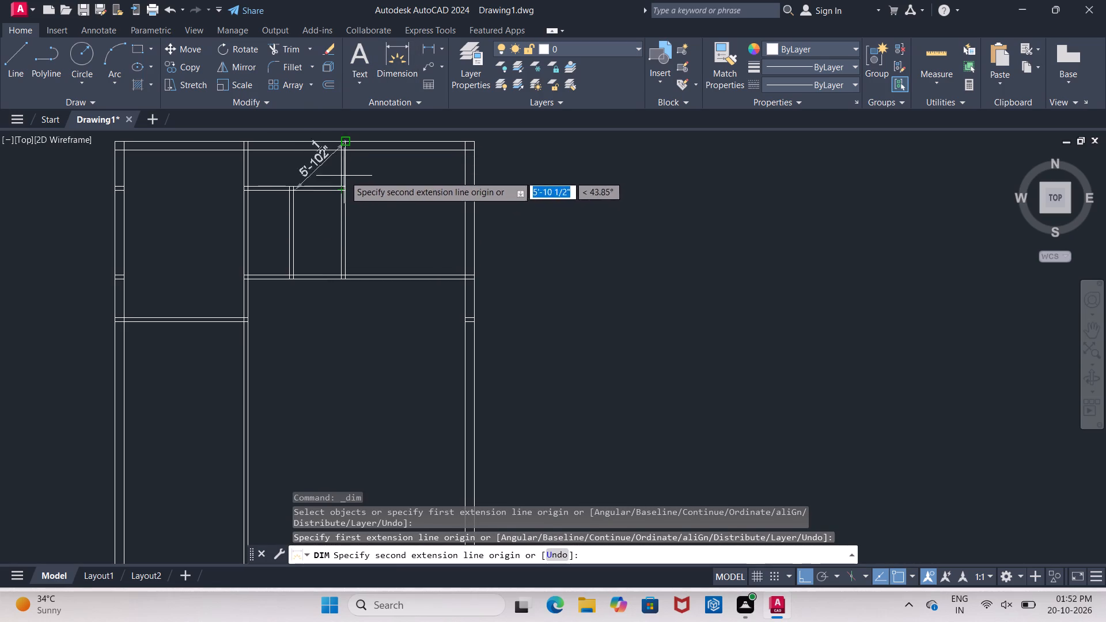
pyautogui.press('Escape')
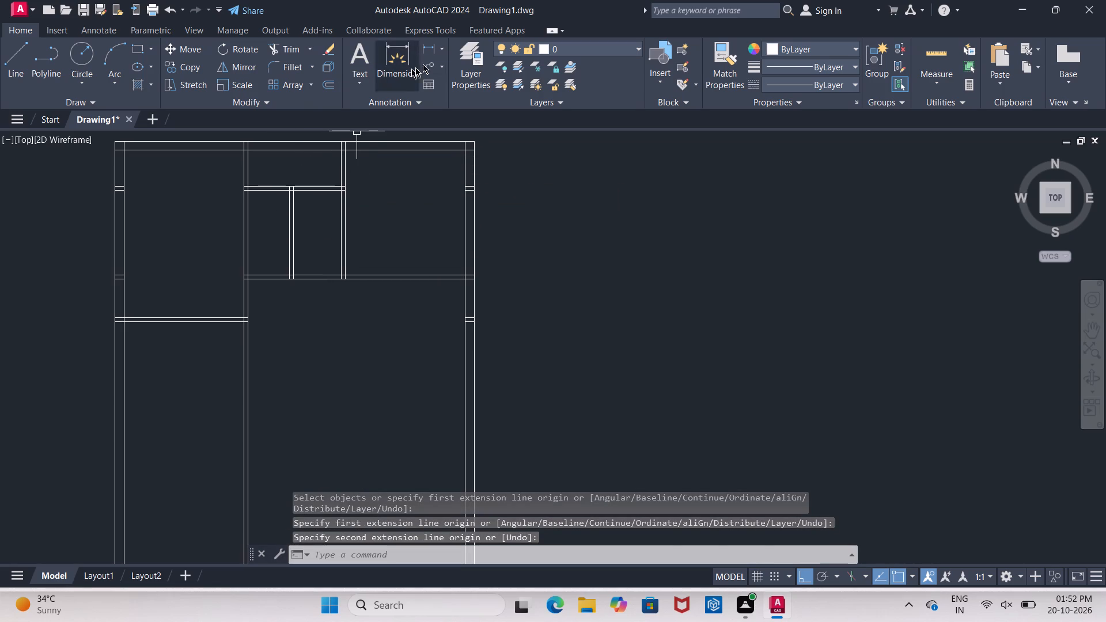
pyautogui.click(404, 62)
pyautogui.click(248, 153)
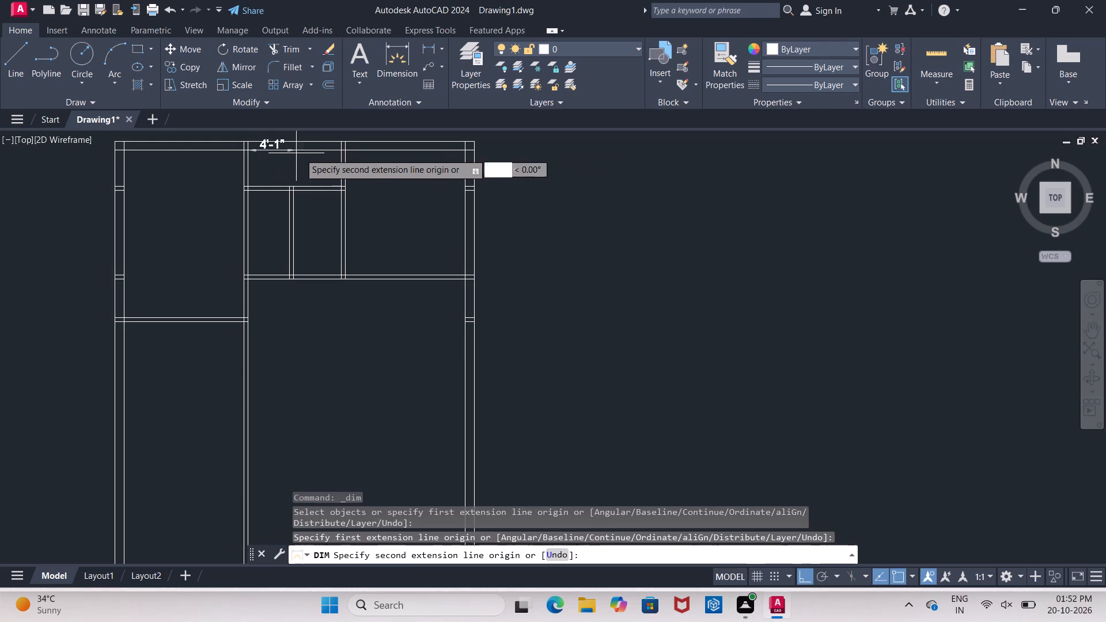
pyautogui.click(339, 150)
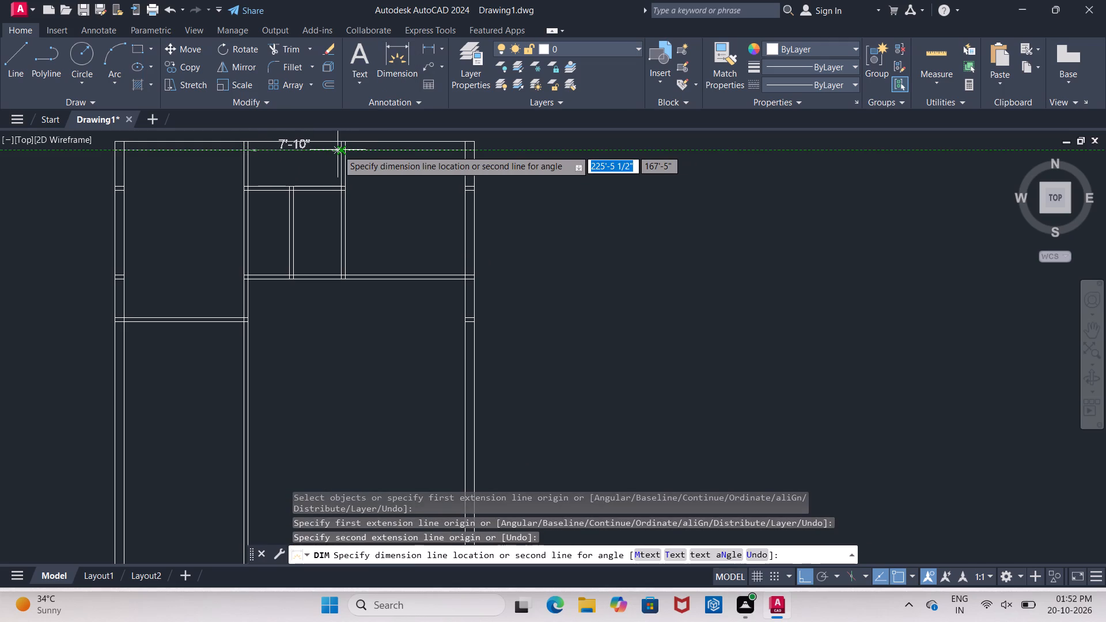
pyautogui.press('Escape')
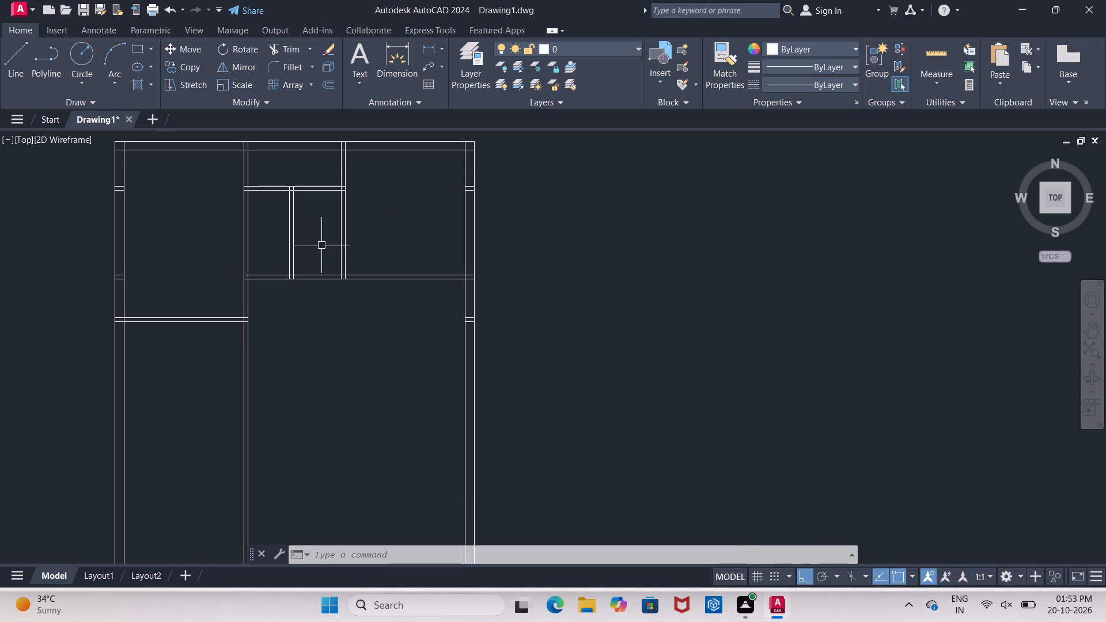
# Erase both lines of the vertical partition dividing the middle room.
pyautogui.click(305, 233)
pyautogui.click(276, 233)
pyautogui.press('Delete')
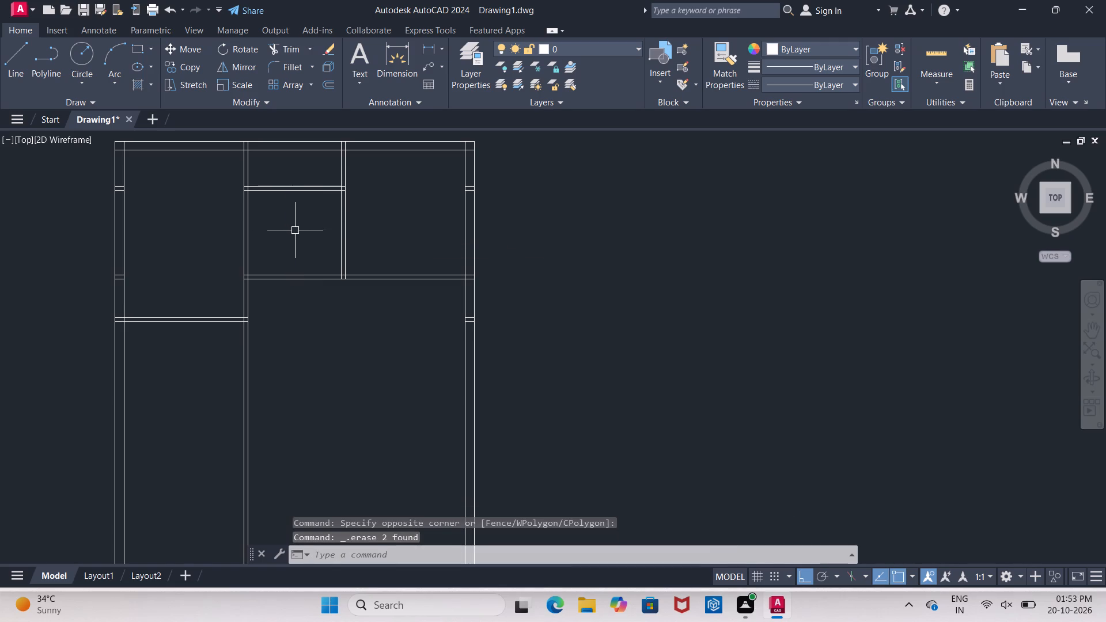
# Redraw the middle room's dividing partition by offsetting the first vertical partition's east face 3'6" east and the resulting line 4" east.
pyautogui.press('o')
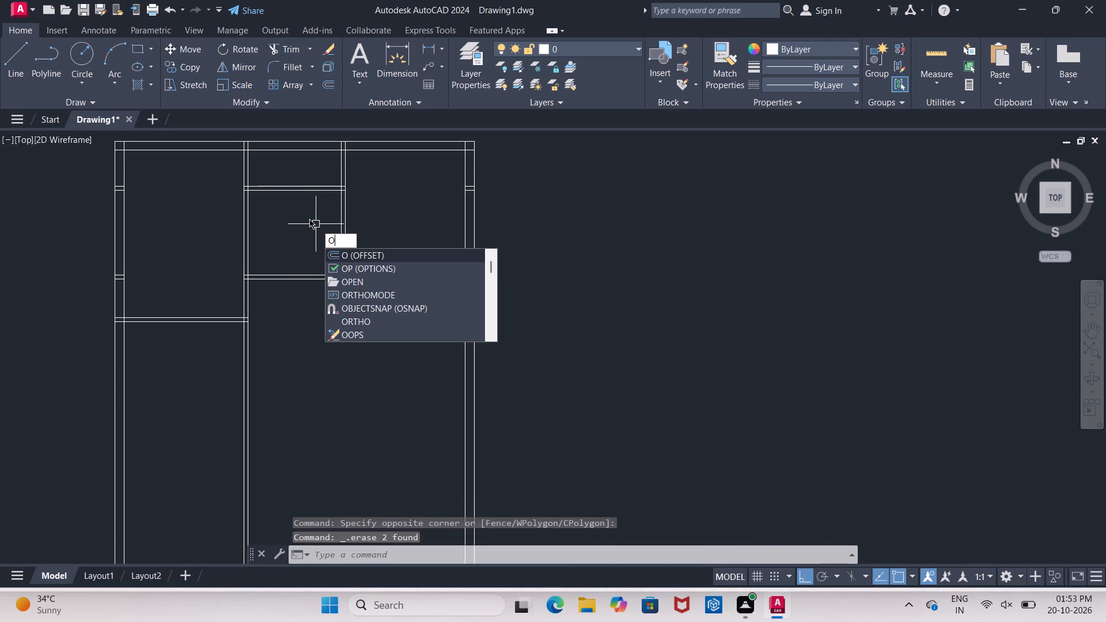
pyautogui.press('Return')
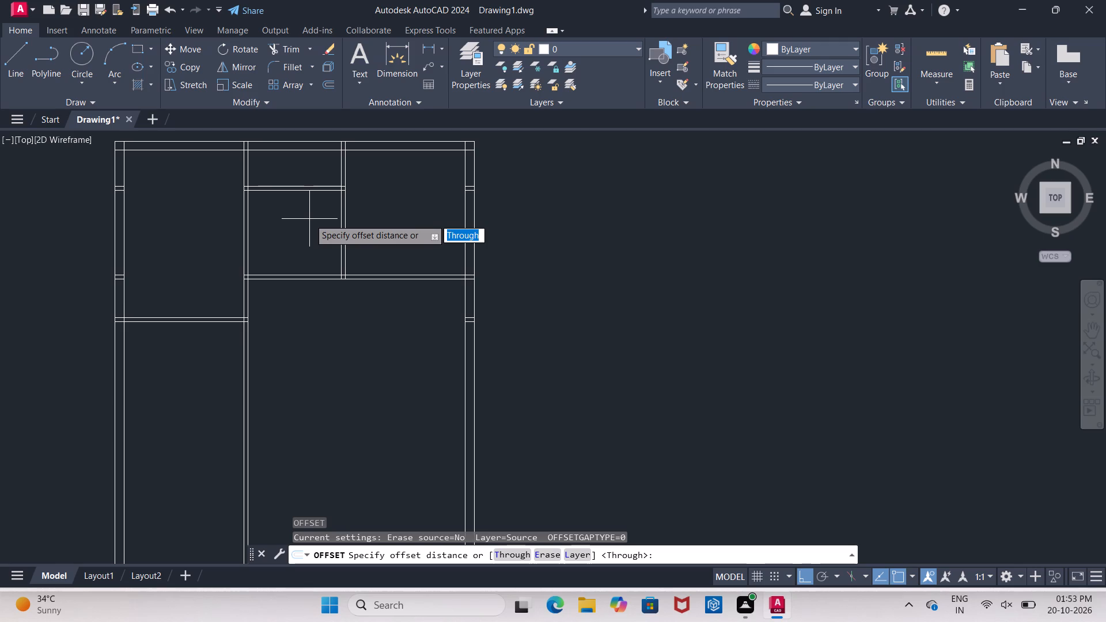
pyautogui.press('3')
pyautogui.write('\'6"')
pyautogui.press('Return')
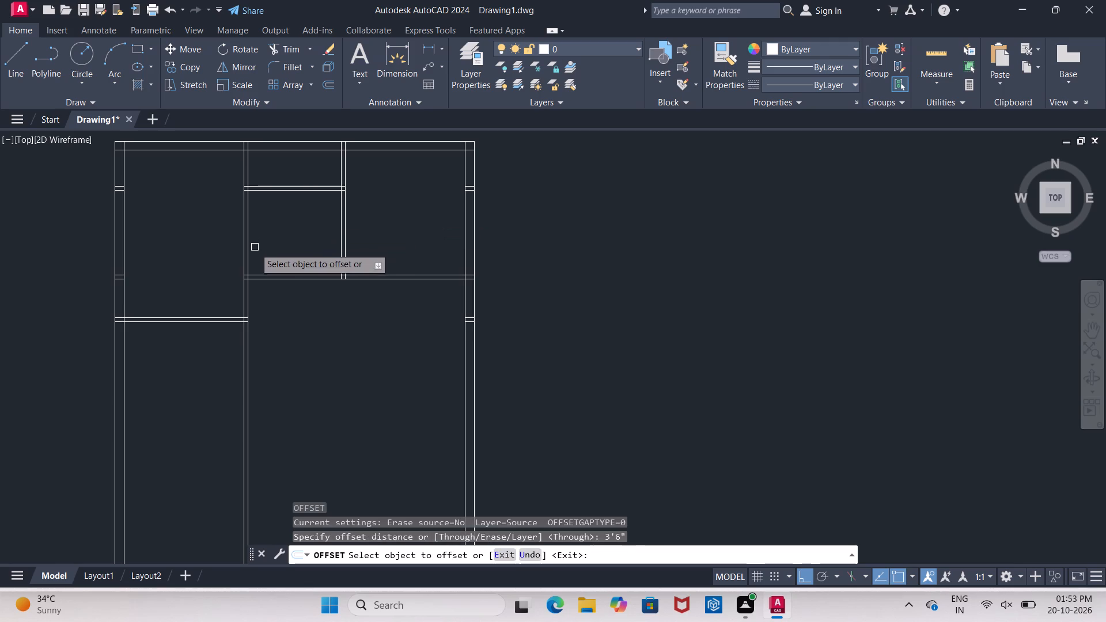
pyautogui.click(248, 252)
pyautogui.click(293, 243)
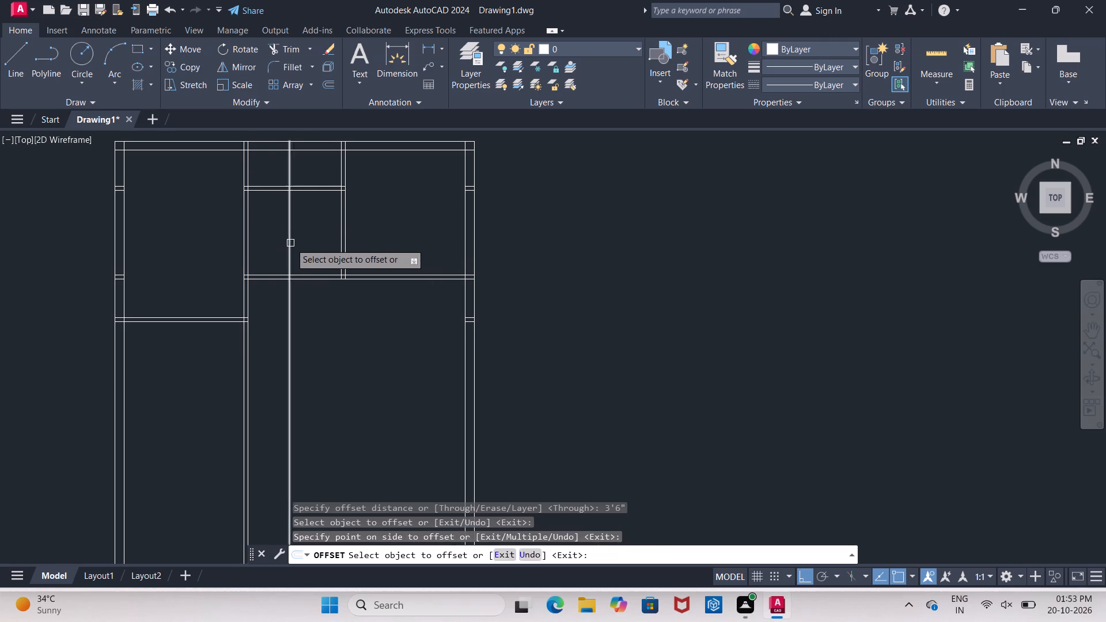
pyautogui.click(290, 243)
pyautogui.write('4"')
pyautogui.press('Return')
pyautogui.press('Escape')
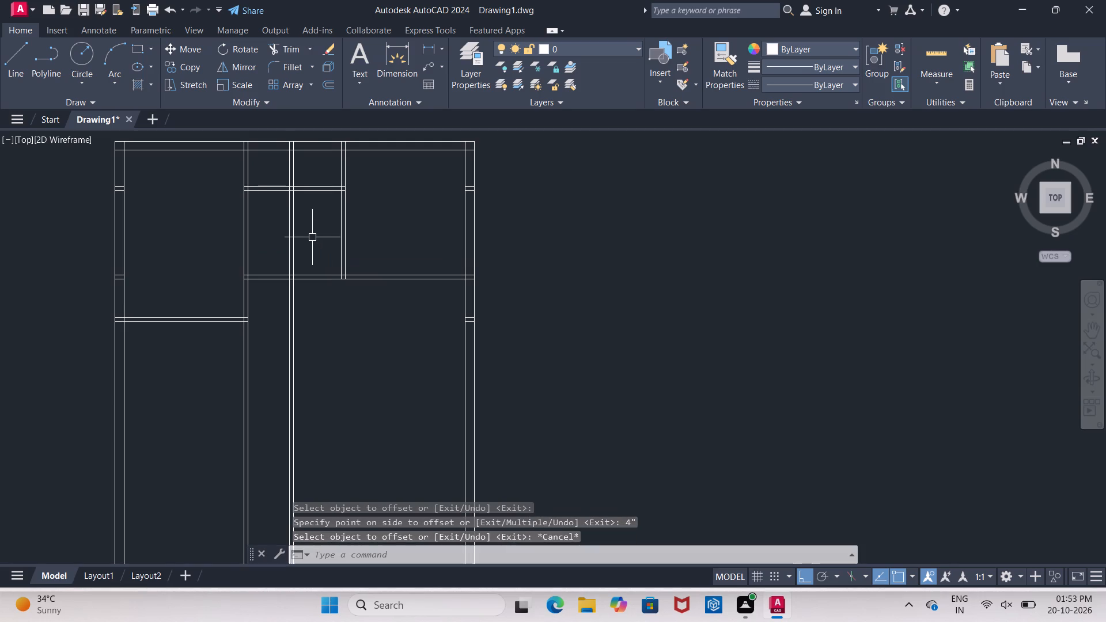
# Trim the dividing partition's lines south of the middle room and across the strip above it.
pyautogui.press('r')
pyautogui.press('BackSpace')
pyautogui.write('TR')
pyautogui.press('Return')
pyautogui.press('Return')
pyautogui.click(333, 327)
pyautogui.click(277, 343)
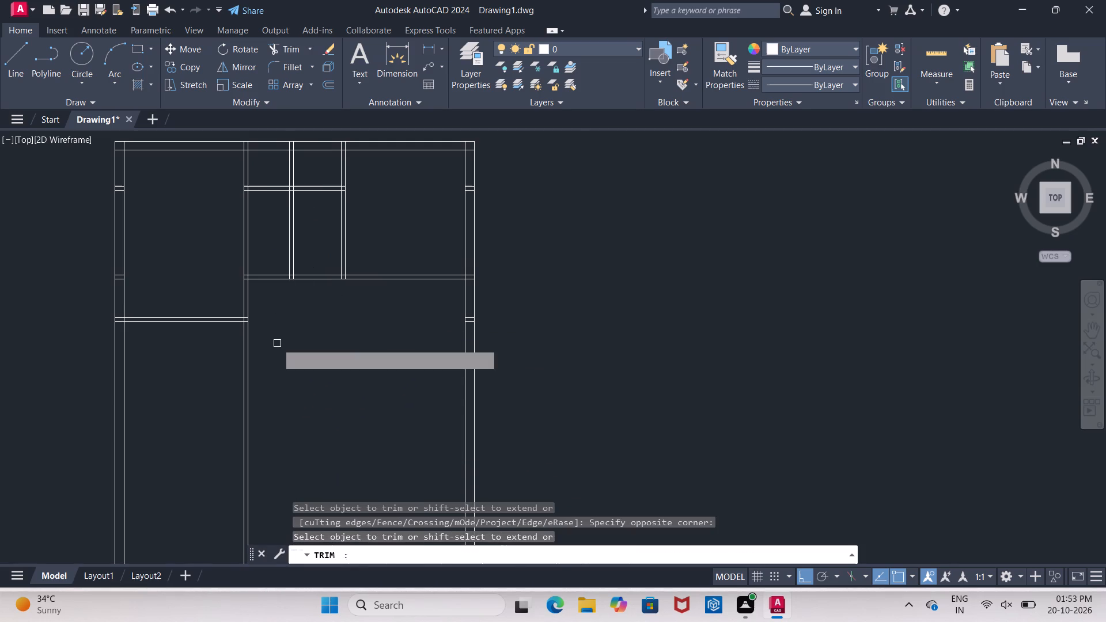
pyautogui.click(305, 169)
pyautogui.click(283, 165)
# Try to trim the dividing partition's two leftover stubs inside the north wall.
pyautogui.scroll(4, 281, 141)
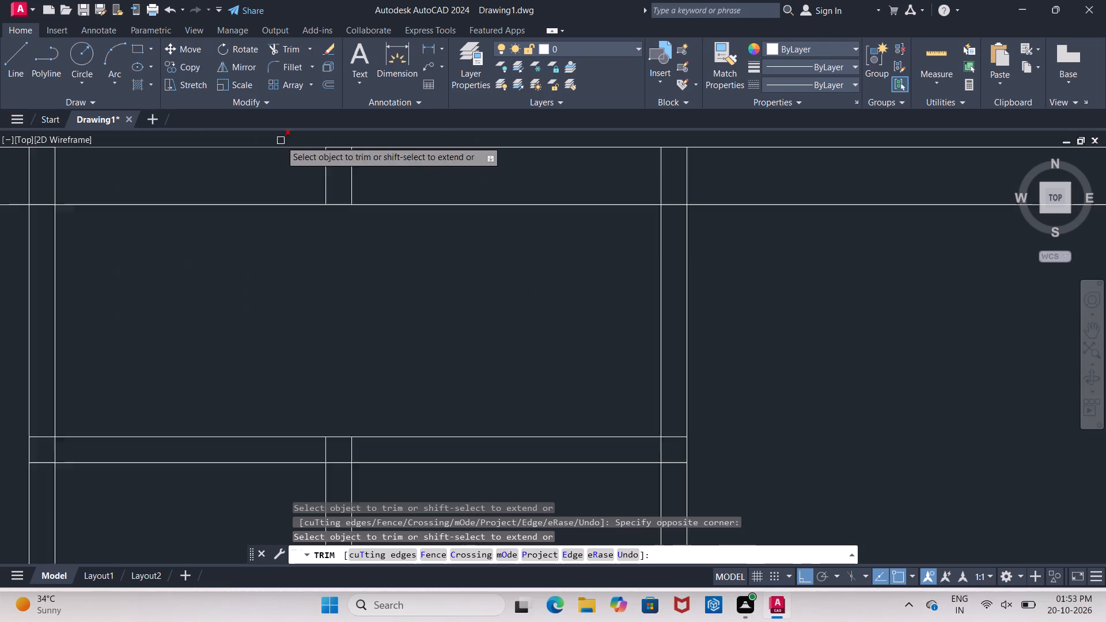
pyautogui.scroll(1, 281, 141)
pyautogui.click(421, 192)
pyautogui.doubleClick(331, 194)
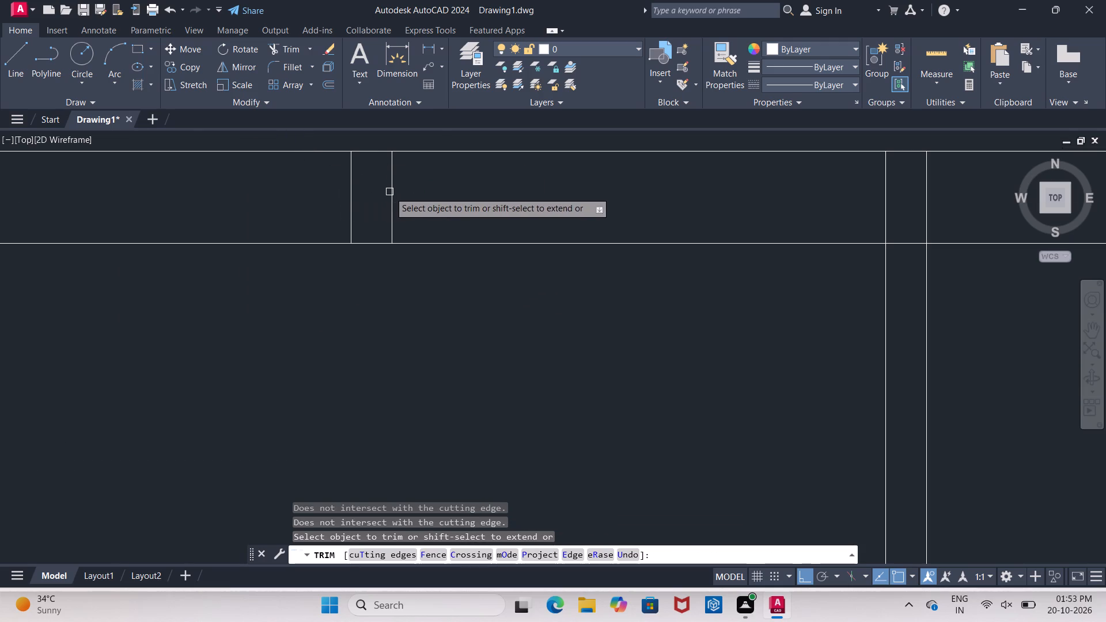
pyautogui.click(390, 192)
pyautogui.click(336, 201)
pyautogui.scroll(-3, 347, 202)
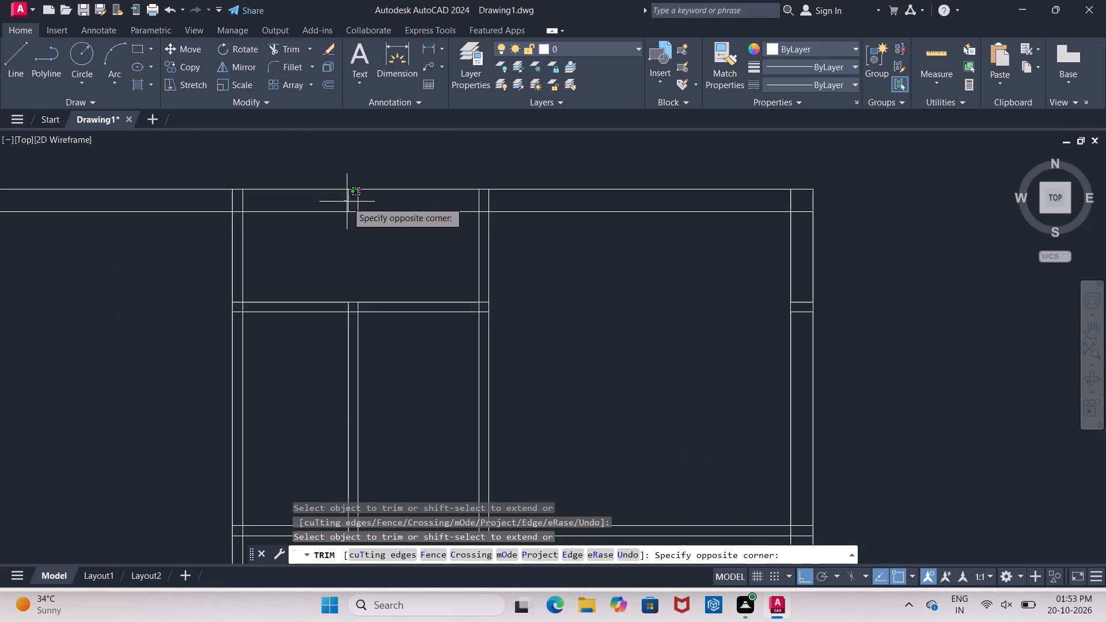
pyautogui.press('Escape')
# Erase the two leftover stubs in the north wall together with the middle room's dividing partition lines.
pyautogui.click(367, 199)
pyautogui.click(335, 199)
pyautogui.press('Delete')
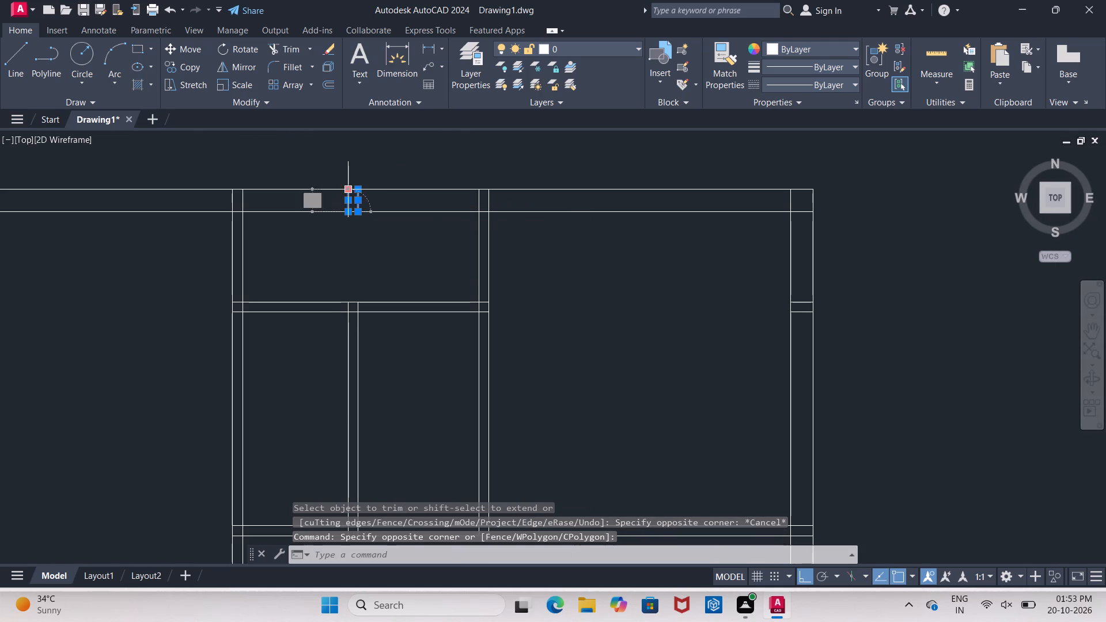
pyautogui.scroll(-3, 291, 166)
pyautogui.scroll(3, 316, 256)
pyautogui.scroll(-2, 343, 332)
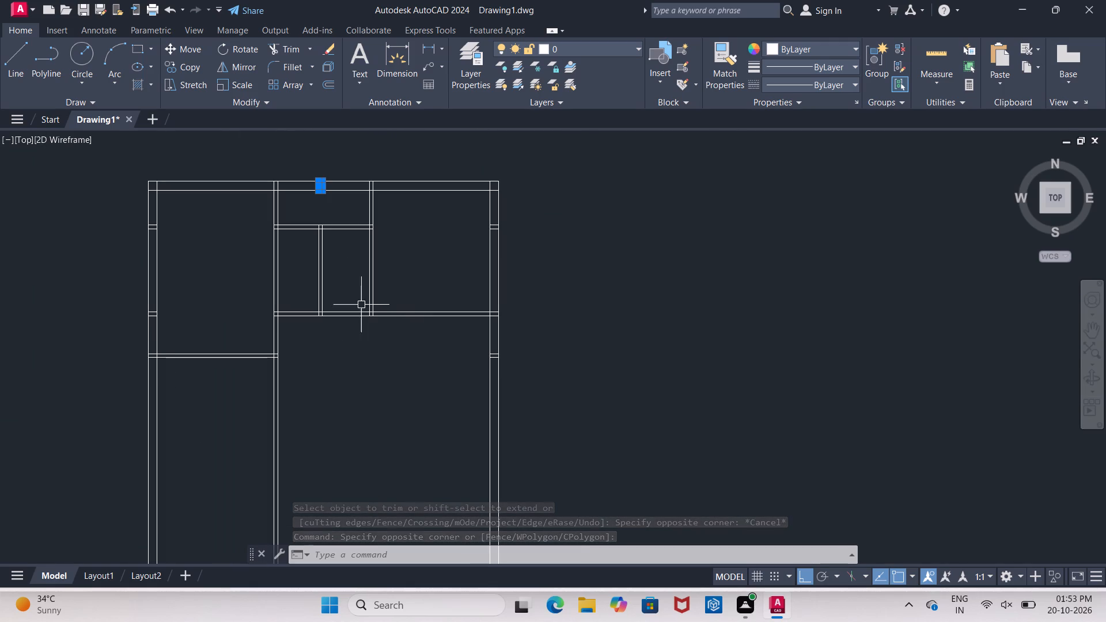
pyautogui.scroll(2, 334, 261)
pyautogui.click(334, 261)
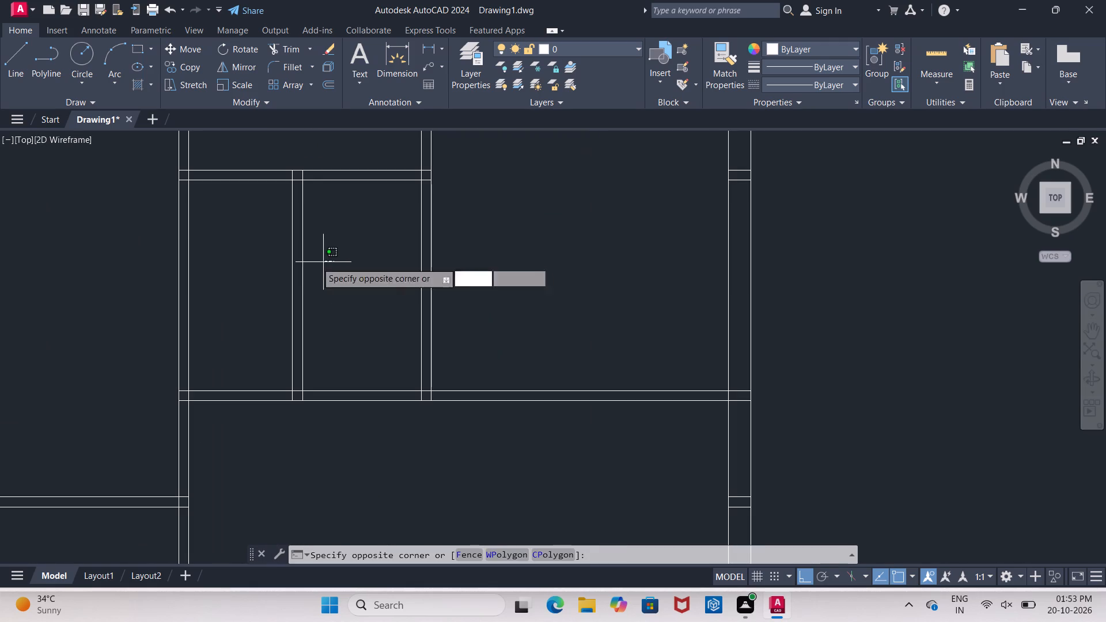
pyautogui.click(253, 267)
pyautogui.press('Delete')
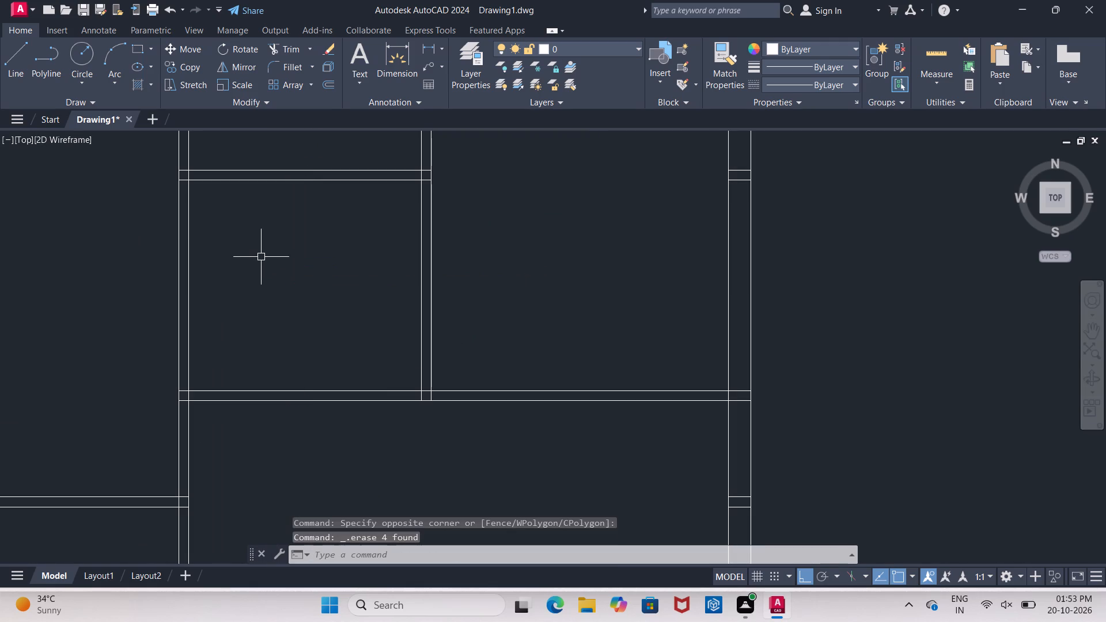
# Draw a 7'-10" line along the south face of the middle room's upper partition, between the vertical partitions' inner faces.
pyautogui.press('l')
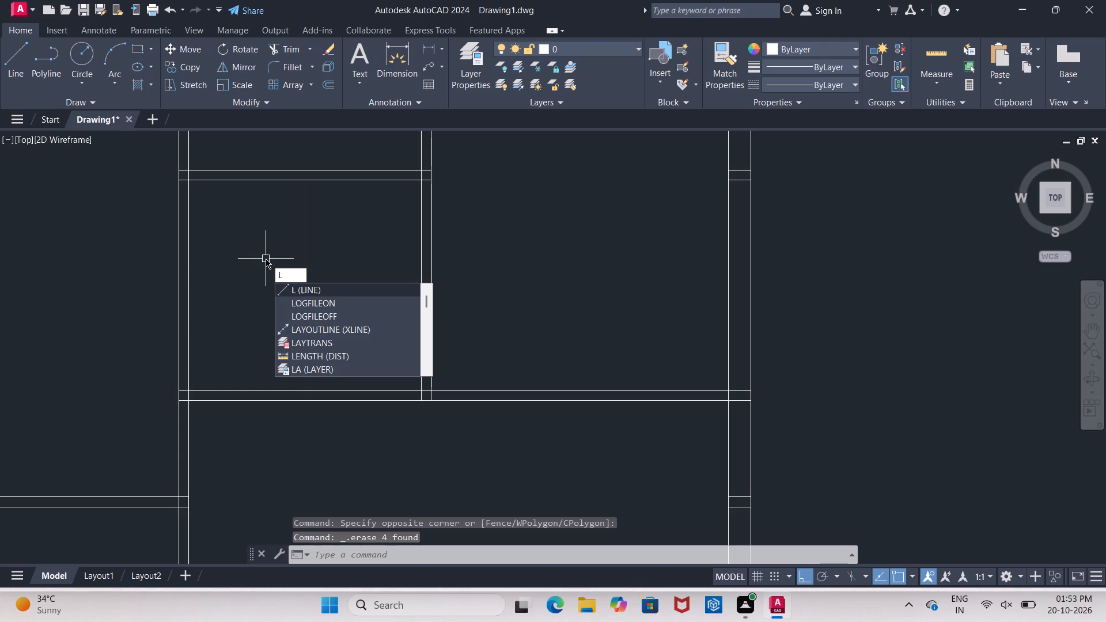
pyautogui.press('Return')
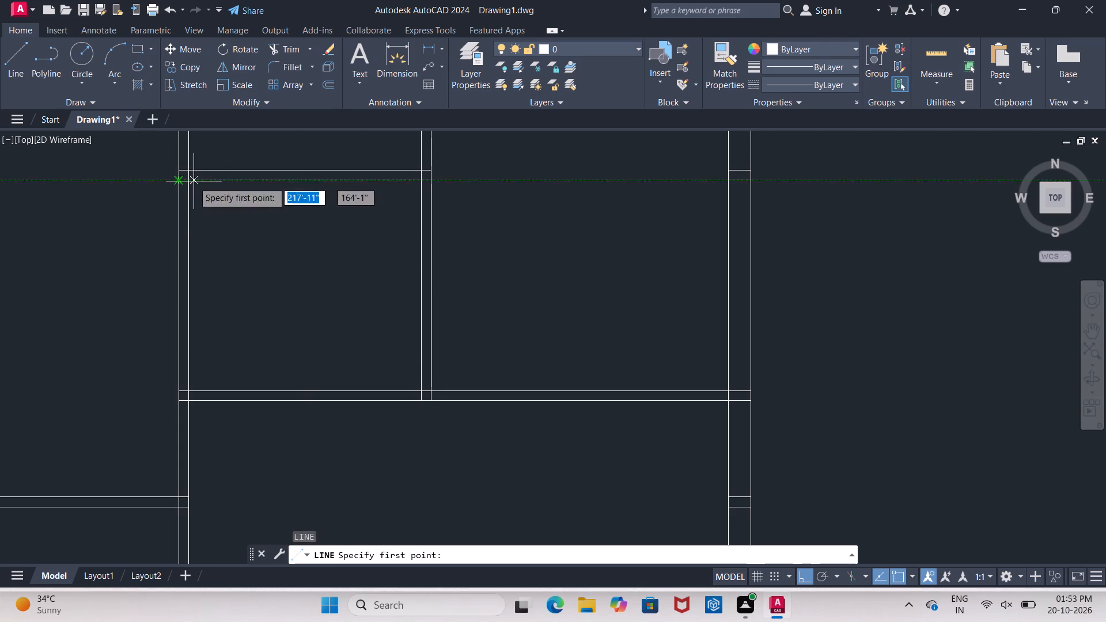
pyautogui.click(187, 181)
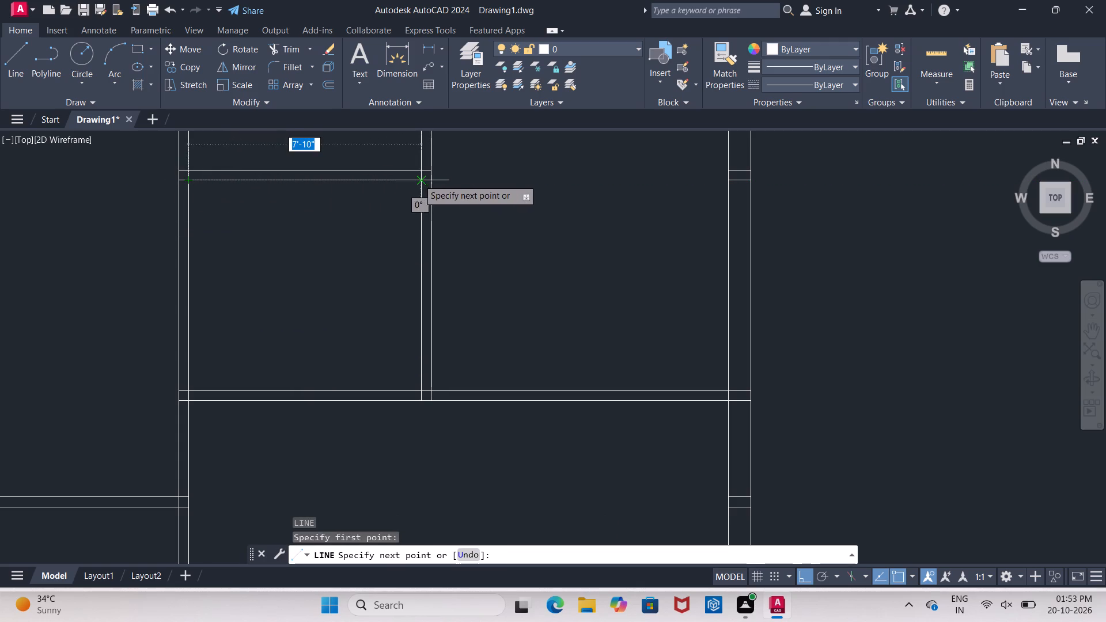
pyautogui.click(418, 180)
pyautogui.press('Return')
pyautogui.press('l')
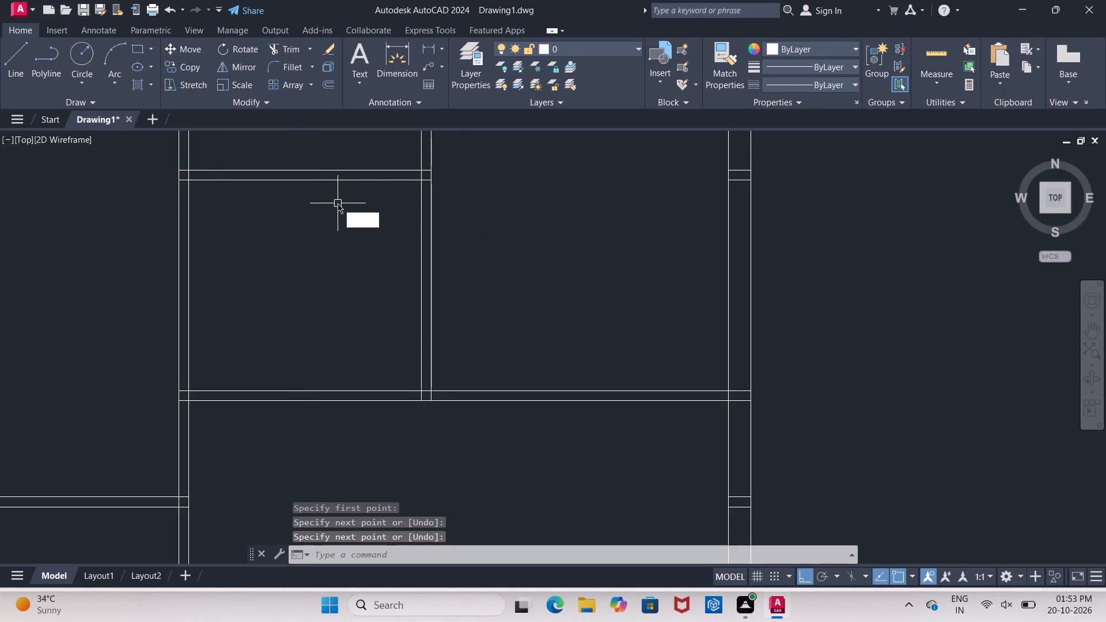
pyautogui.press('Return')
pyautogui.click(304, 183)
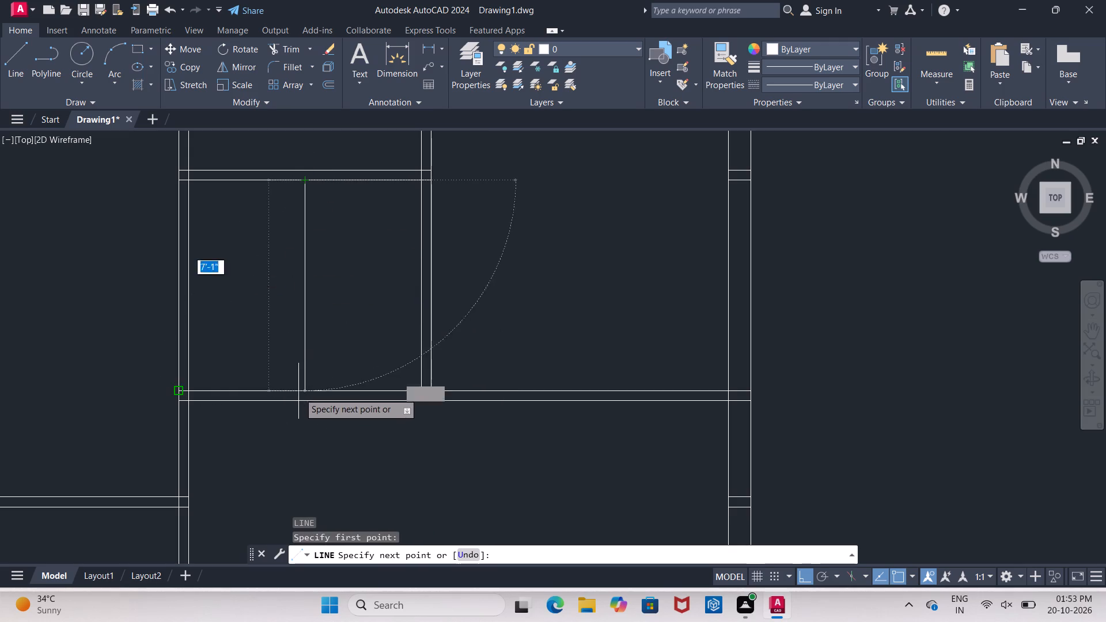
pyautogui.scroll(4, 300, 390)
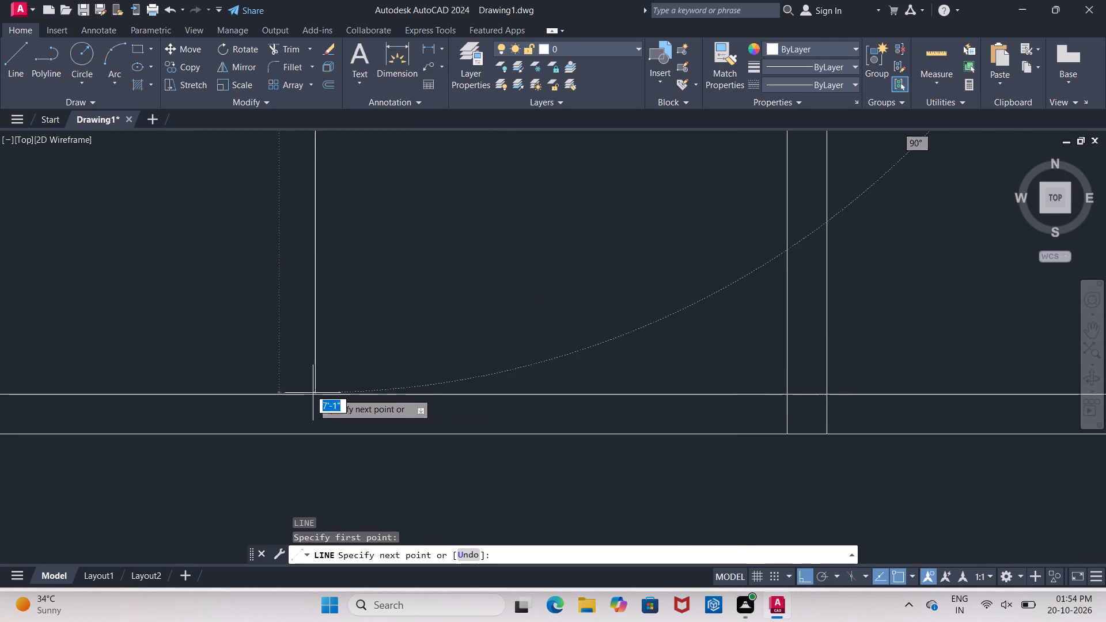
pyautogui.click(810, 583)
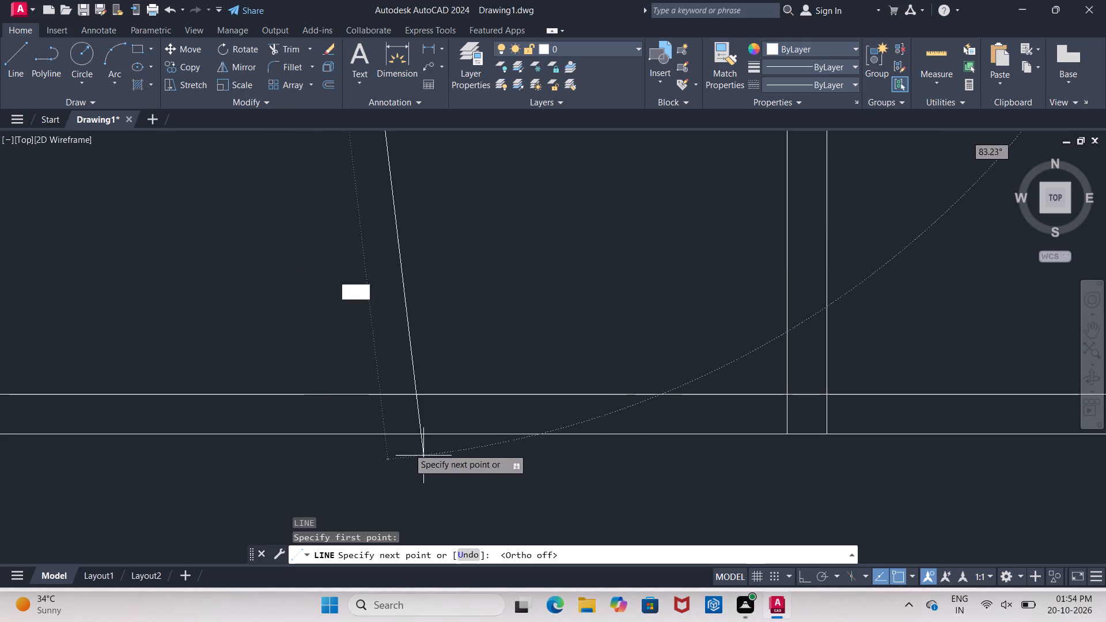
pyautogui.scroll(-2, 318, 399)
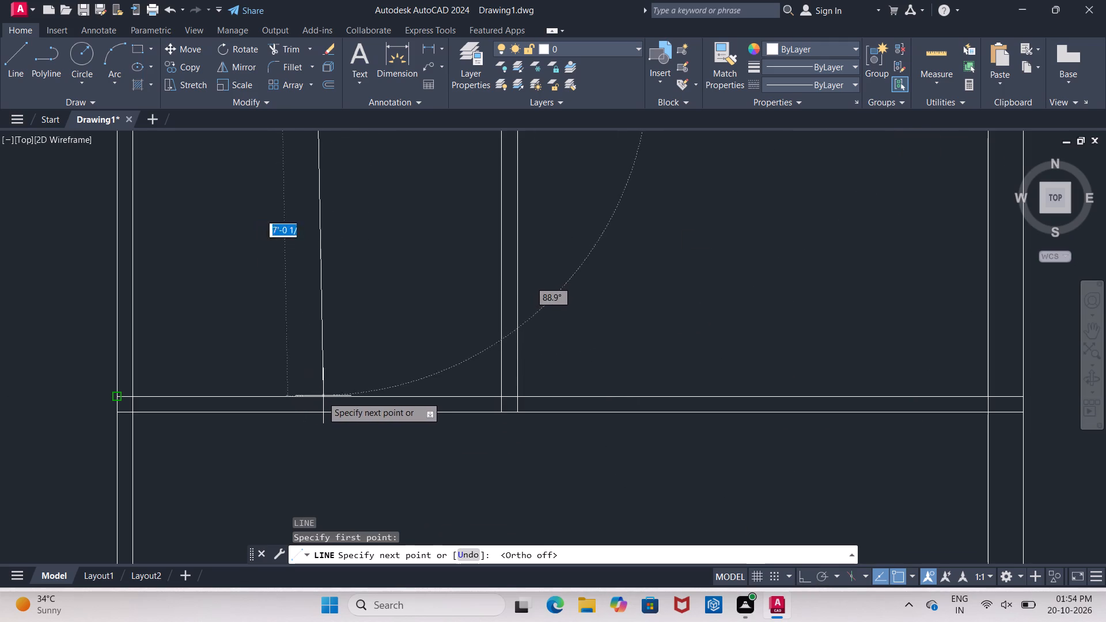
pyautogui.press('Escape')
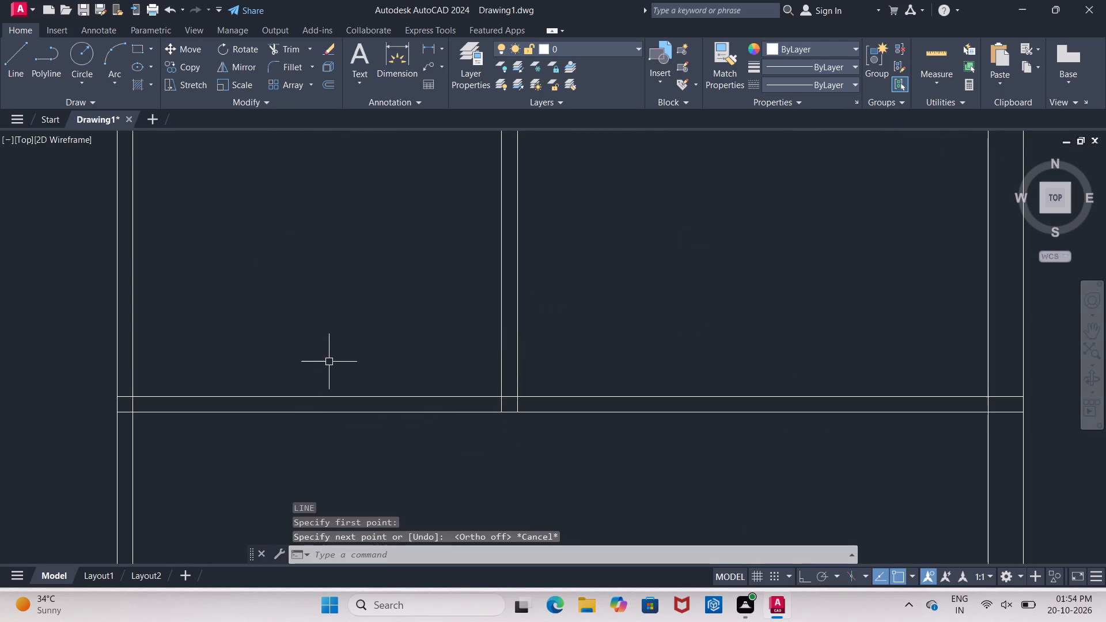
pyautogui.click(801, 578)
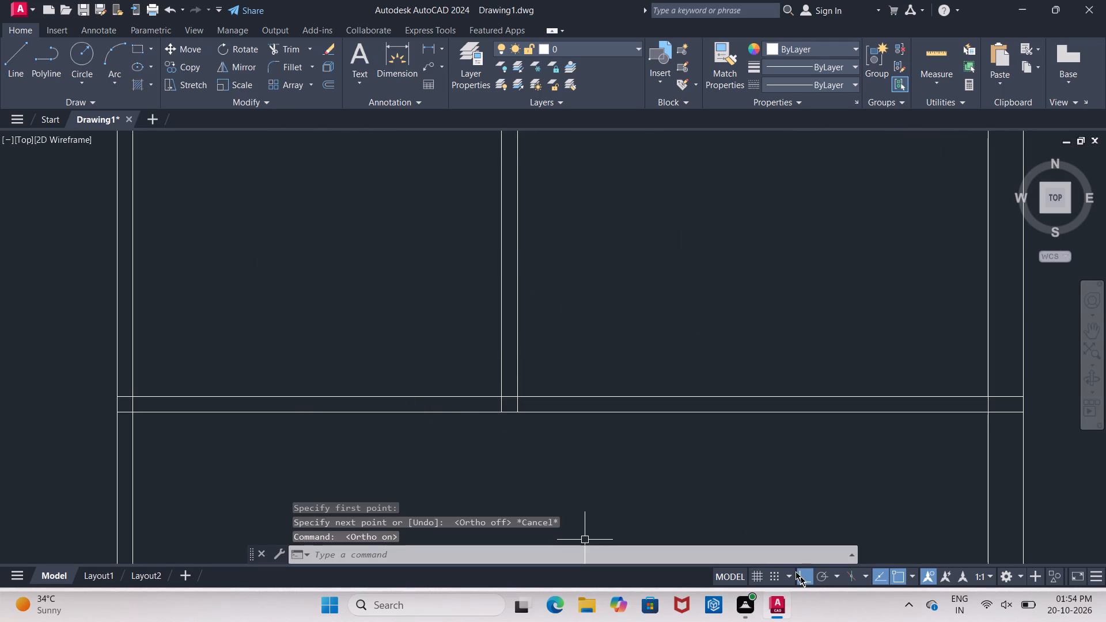
# Draw a 7'-10" line along the north face of the middle room's lower partition, between the vertical partitions' inner faces.
pyautogui.press('l')
pyautogui.press('Return')
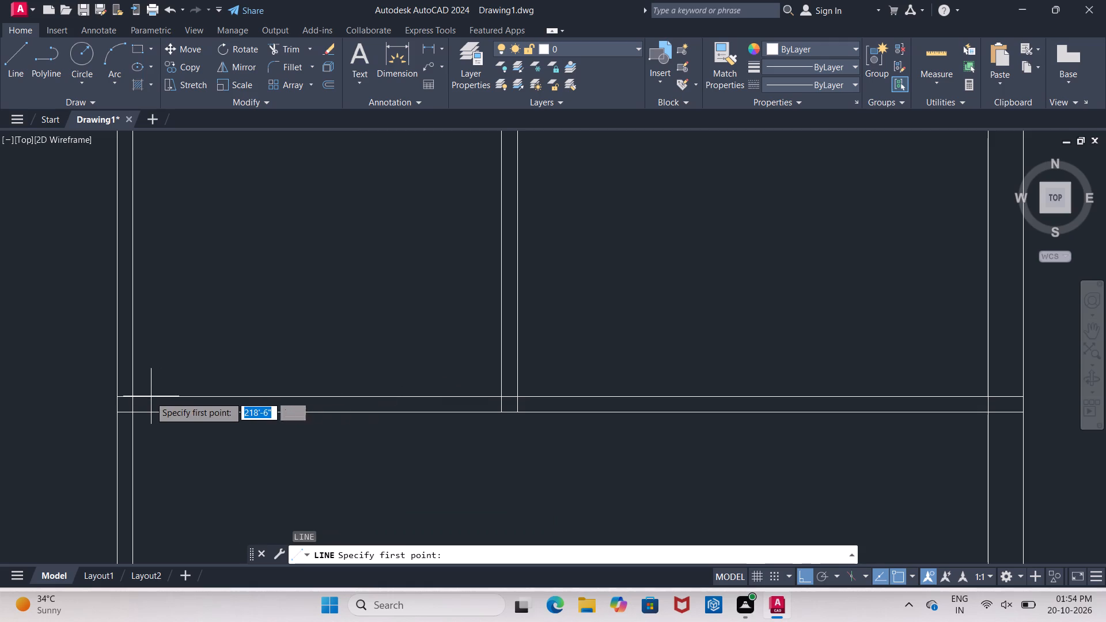
pyautogui.click(133, 396)
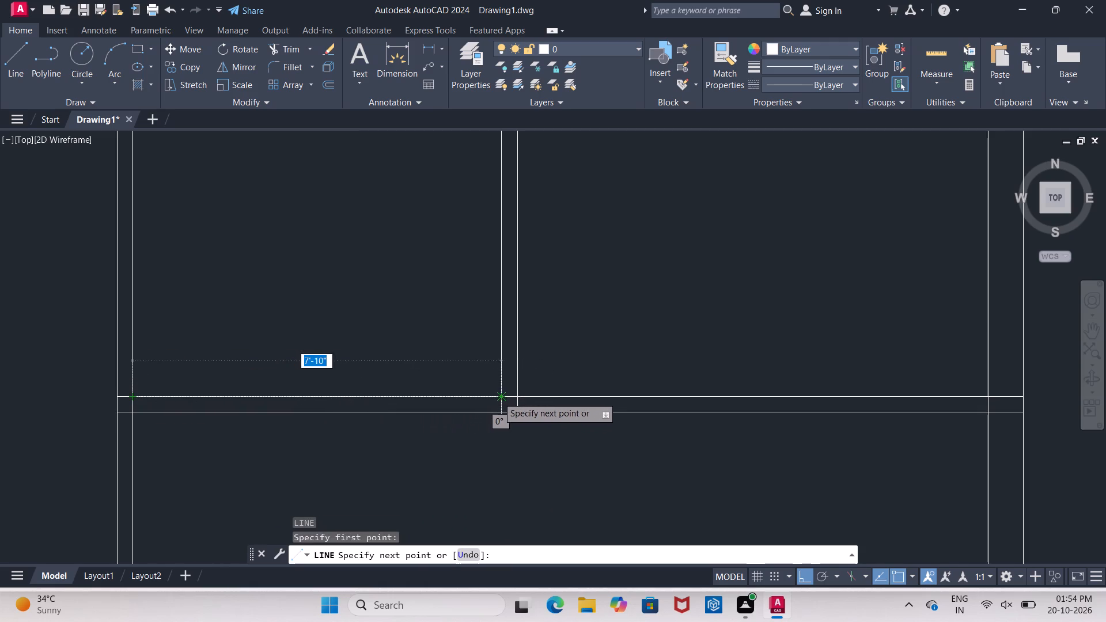
pyautogui.click(498, 397)
pyautogui.press('Escape')
# Draw a vertical centre line through the middle room, from the lower helper line's midpoint to the upper helper line's midpoint.
pyautogui.press('l')
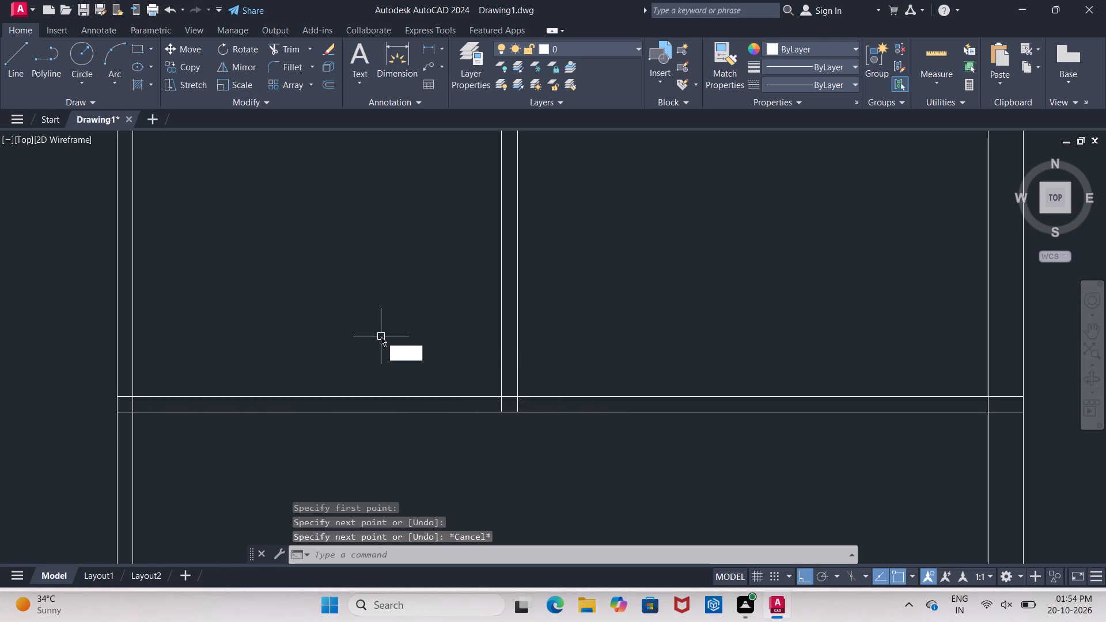
pyautogui.press('Return')
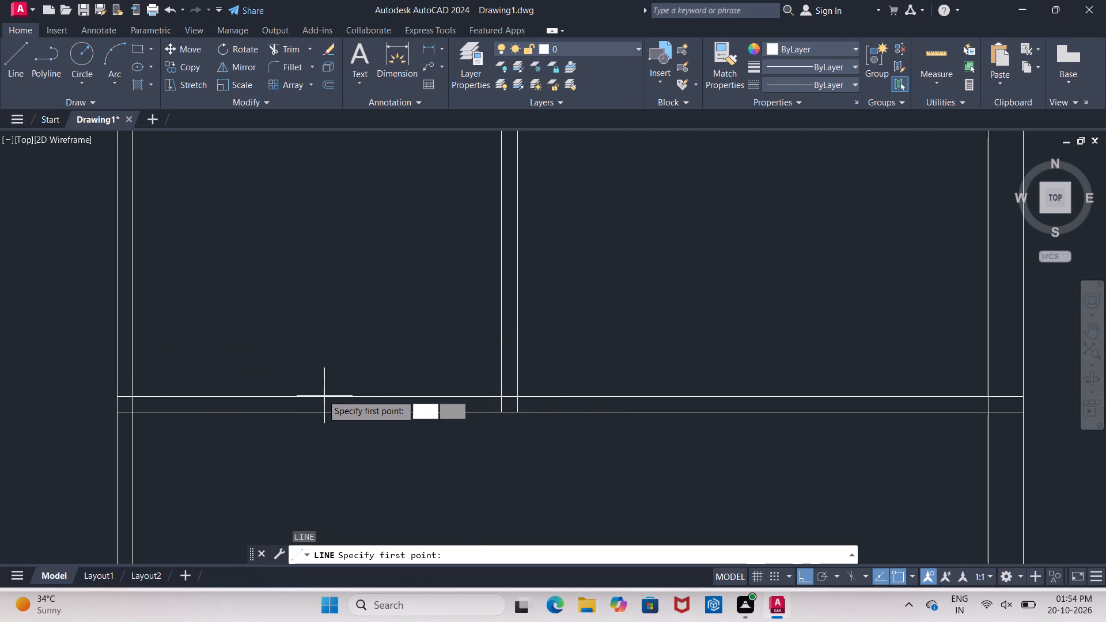
pyautogui.click(317, 394)
pyautogui.scroll(-2, 317, 375)
pyautogui.scroll(4, 312, 336)
pyautogui.scroll(-3, 308, 288)
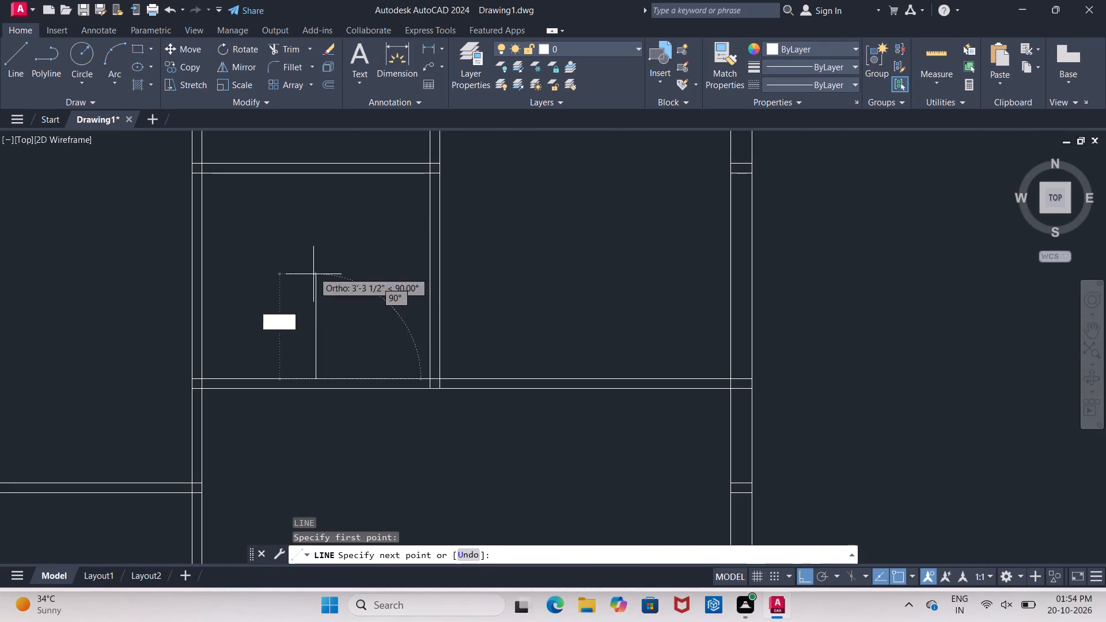
pyautogui.click(315, 175)
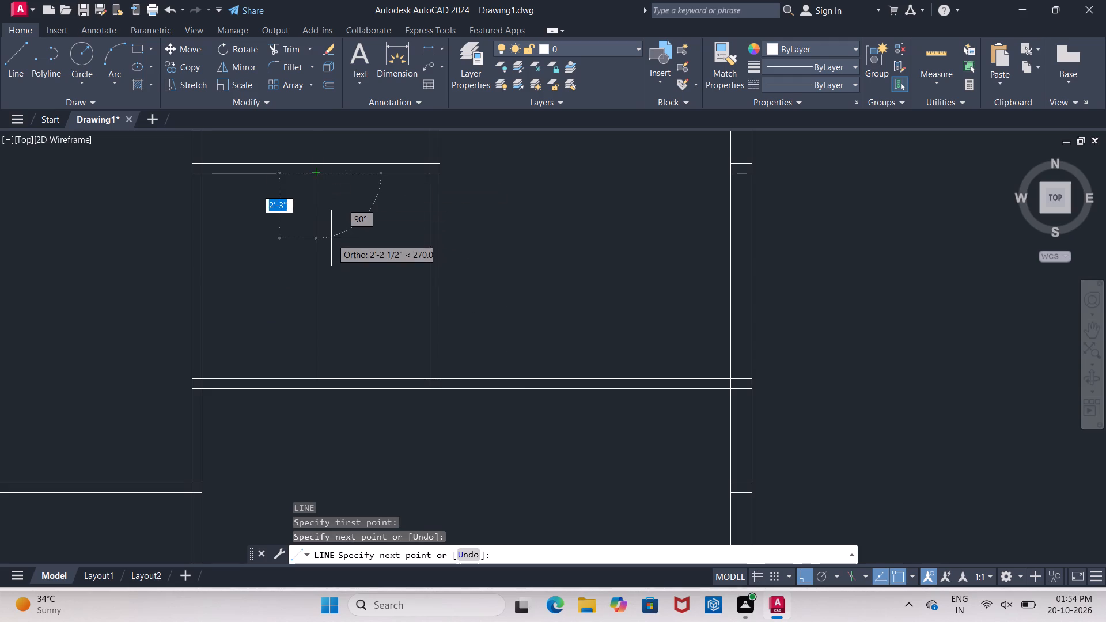
pyautogui.press('Escape')
# Erase the two 7'-10" helper lines along the middle room's upper and lower partitions.
pyautogui.click(264, 376)
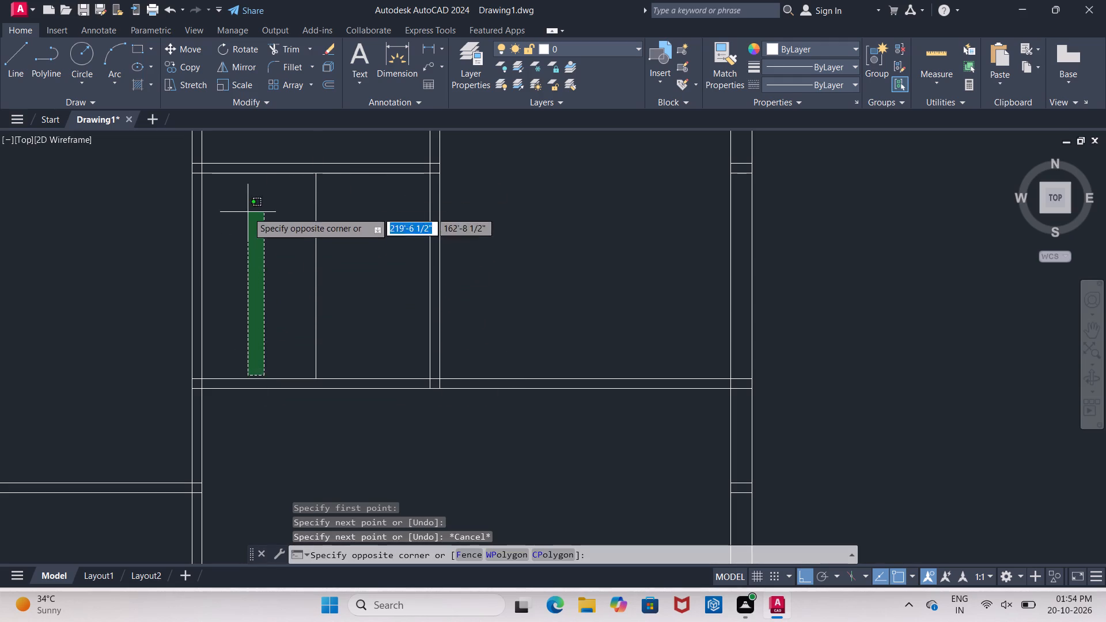
pyautogui.click(241, 221)
pyautogui.click(248, 377)
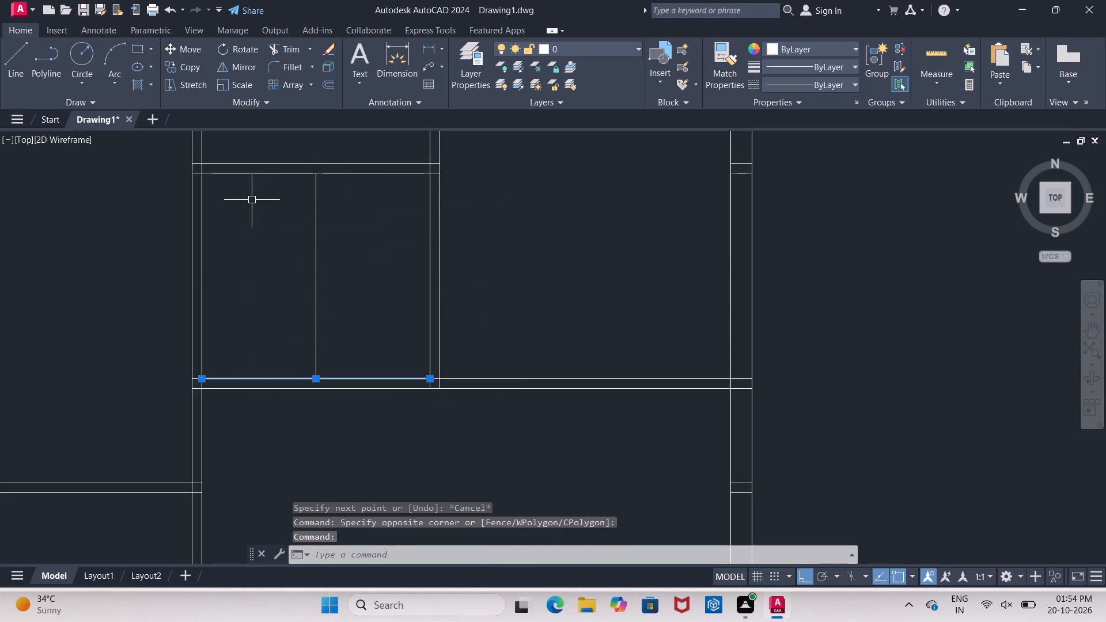
pyautogui.click(248, 173)
pyautogui.press('Delete')
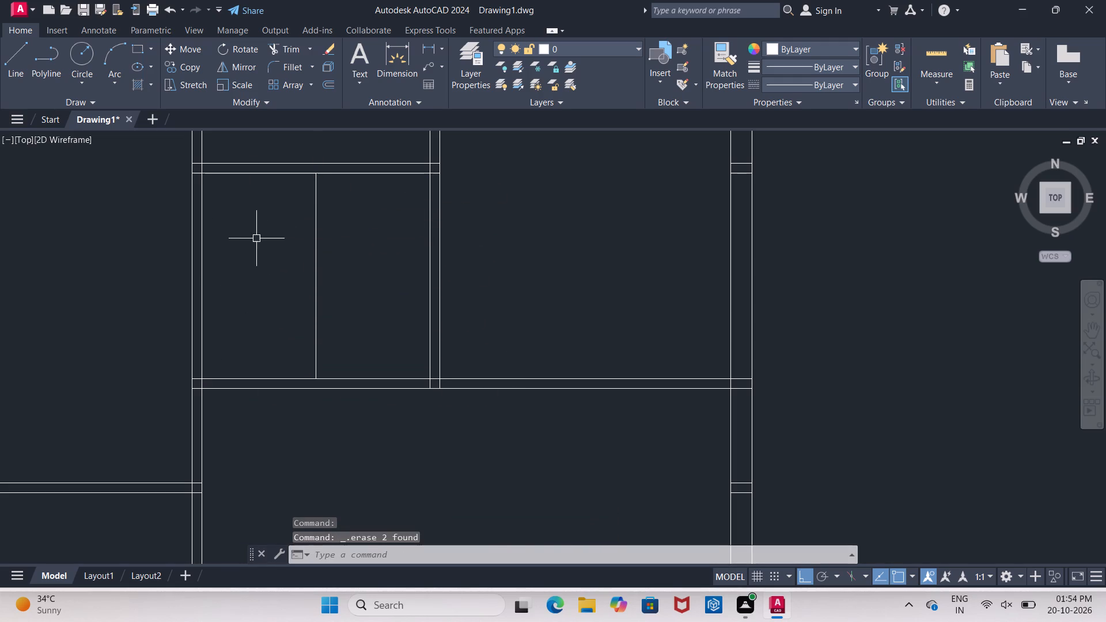
# Offset the middle room's vertical centre line 2" to both the east and the west.
pyautogui.press('o')
pyautogui.press('Return')
pyautogui.press('2')
pyautogui.hotkey('shift', '"')
pyautogui.press('Return')
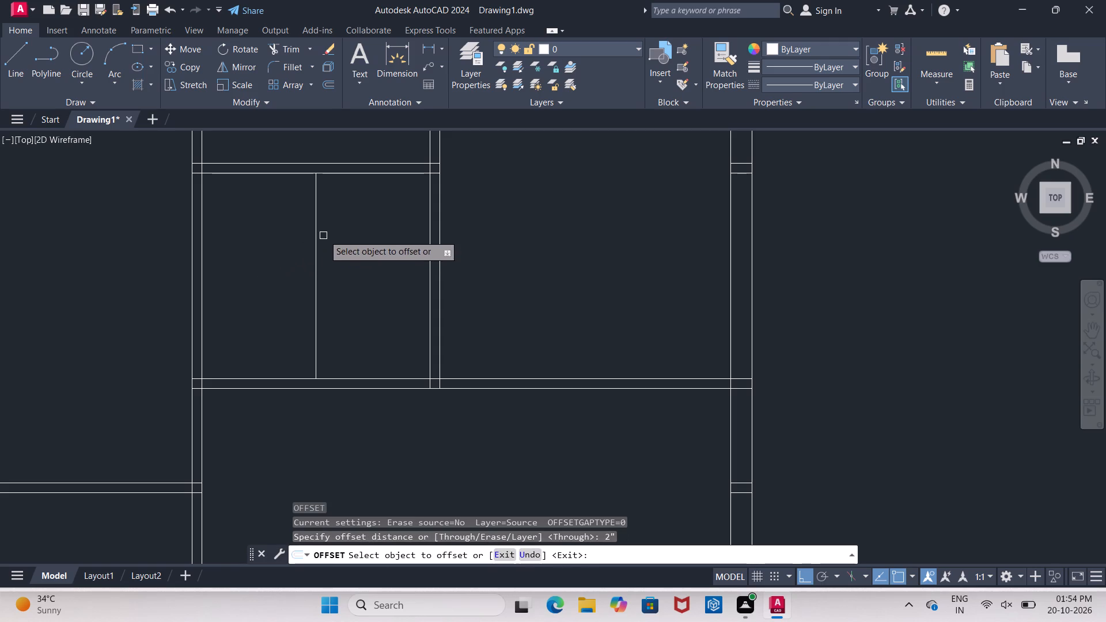
pyautogui.click(315, 240)
pyautogui.click(350, 240)
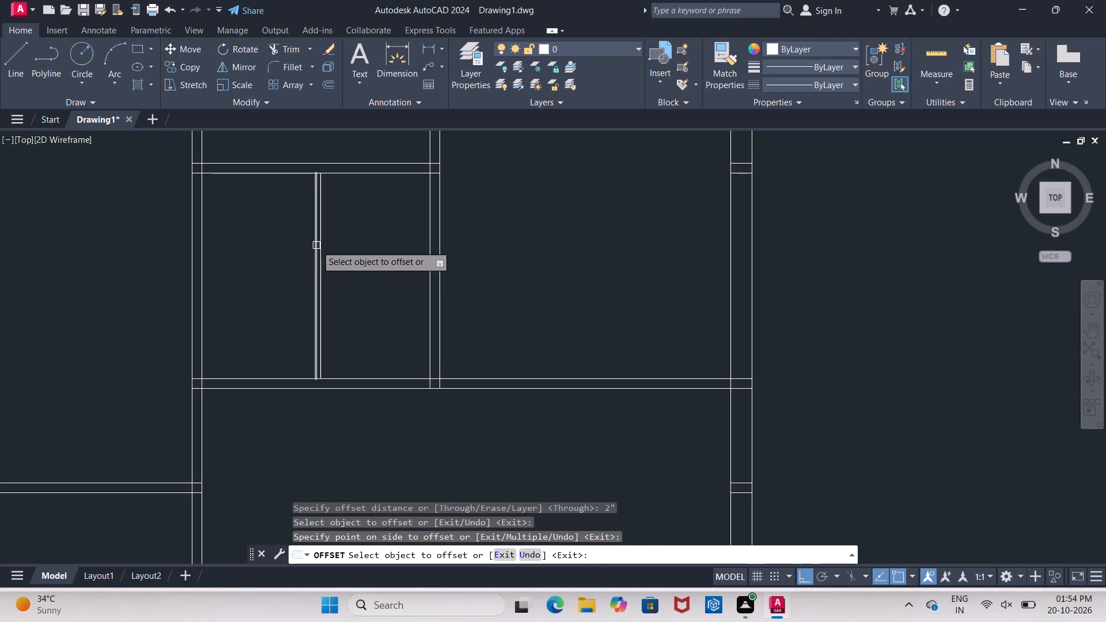
pyautogui.click(312, 245)
pyautogui.click(285, 244)
pyautogui.press('Escape')
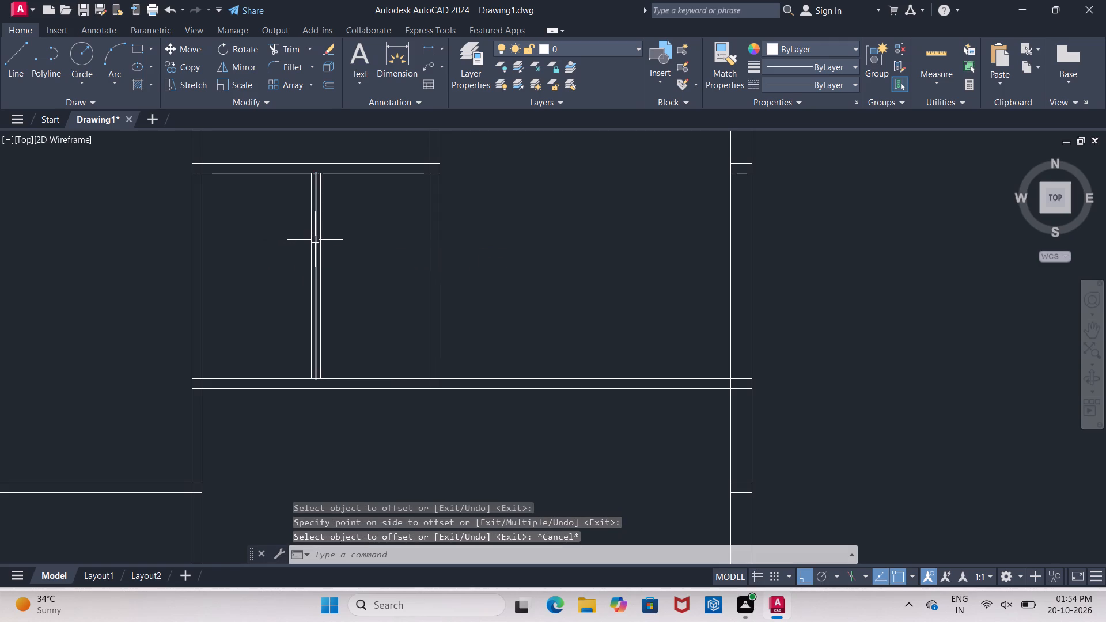
# Erase the original centre line between the middle room's two offset partition lines.
pyautogui.click(317, 241)
pyautogui.press('Escape')
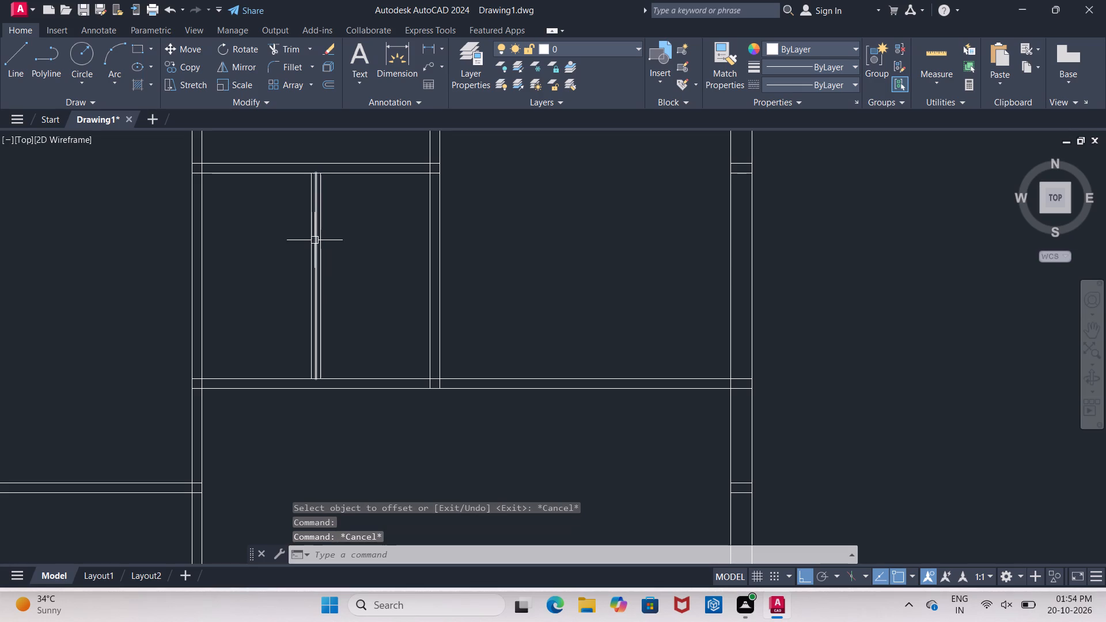
pyautogui.click(315, 240)
pyautogui.press('Delete')
# Erase the two short leftover lines inside the east wall, level with the west room's horizontal partition.
pyautogui.scroll(-3, 327, 244)
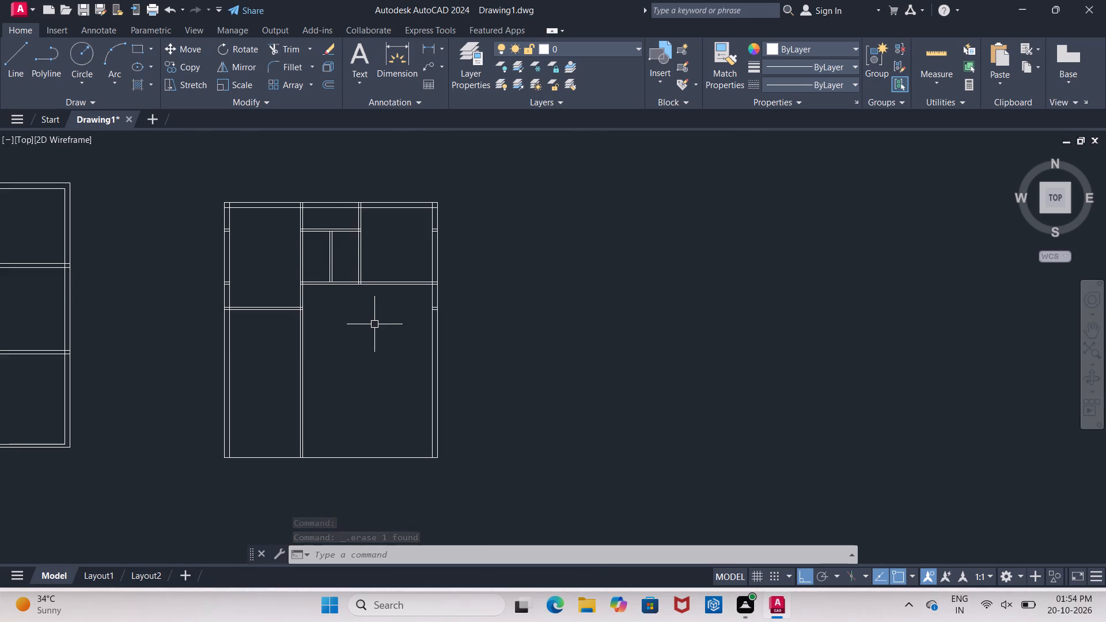
pyautogui.scroll(4, 440, 316)
pyautogui.click(404, 301)
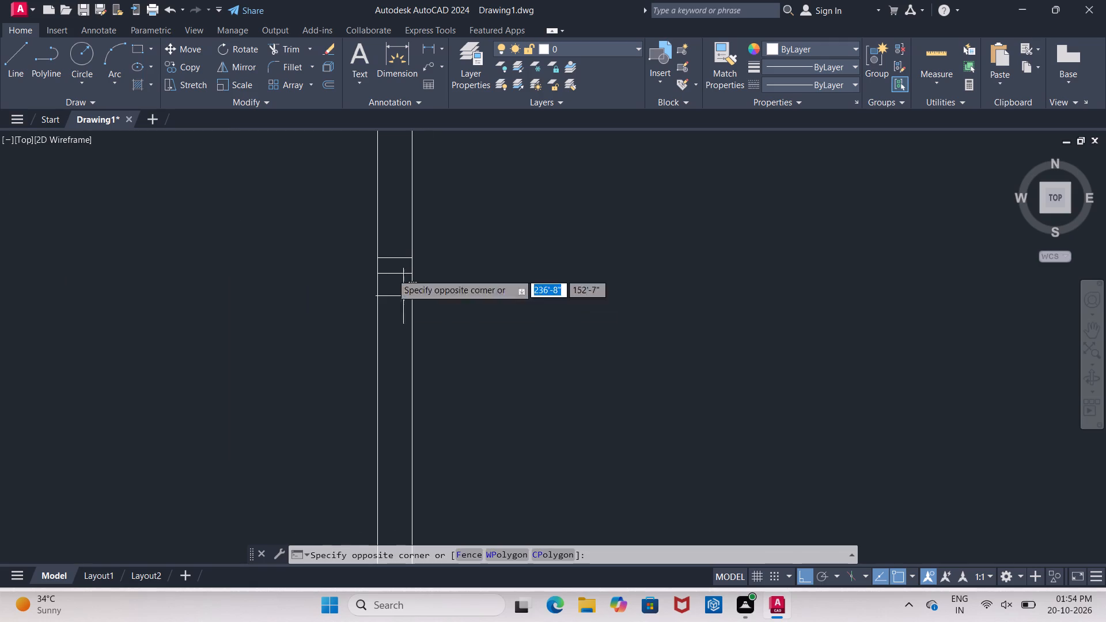
pyautogui.click(374, 223)
pyautogui.press('Escape')
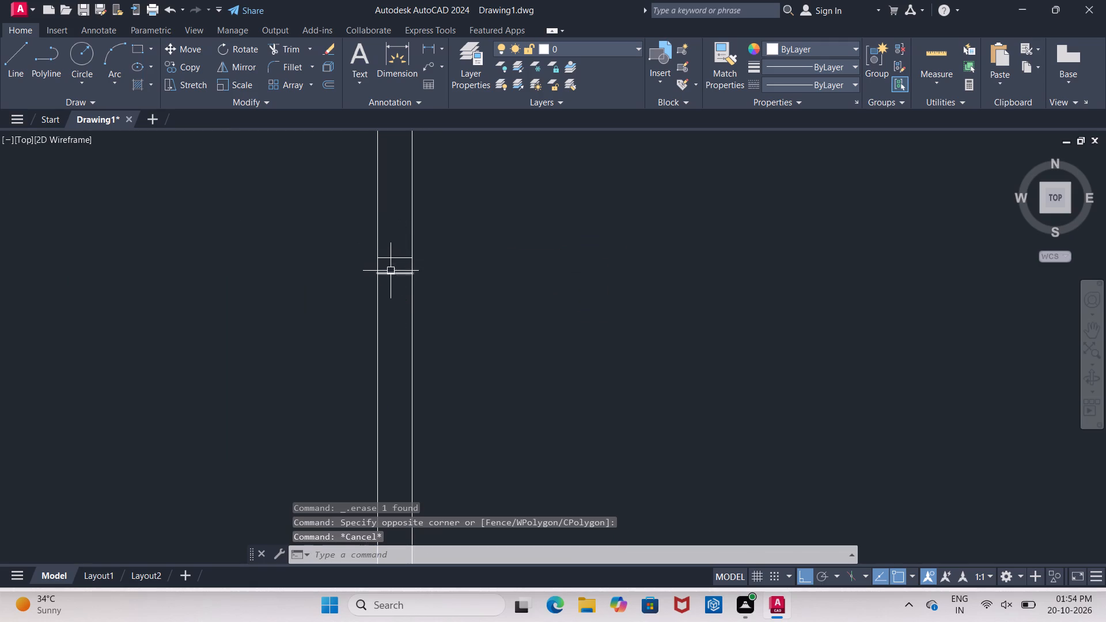
pyautogui.click(391, 273)
pyautogui.click(388, 260)
pyautogui.press('Delete')
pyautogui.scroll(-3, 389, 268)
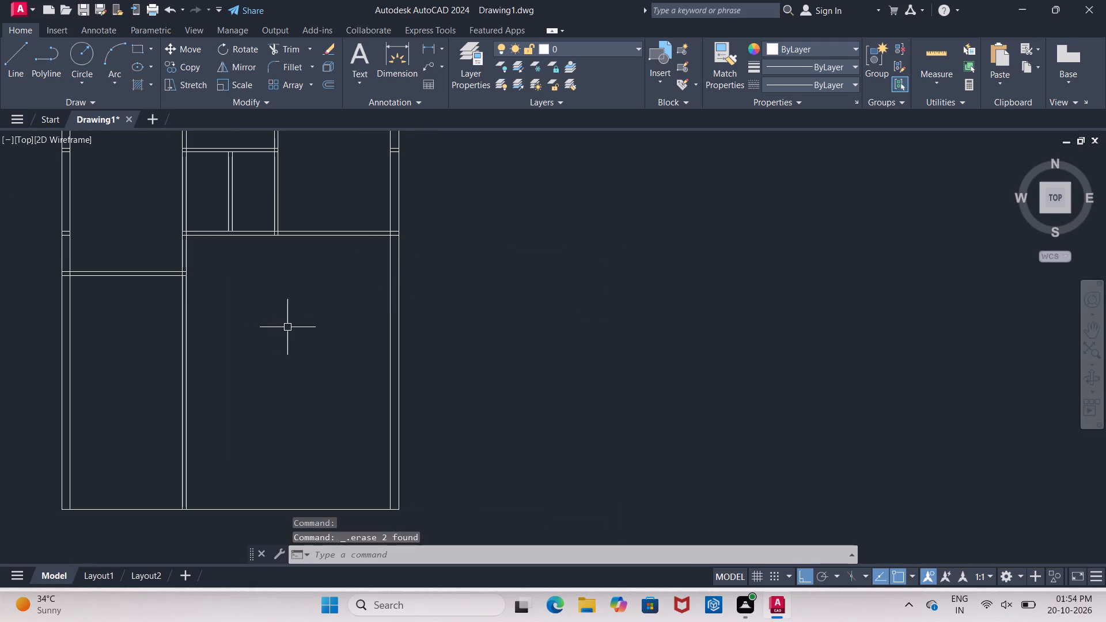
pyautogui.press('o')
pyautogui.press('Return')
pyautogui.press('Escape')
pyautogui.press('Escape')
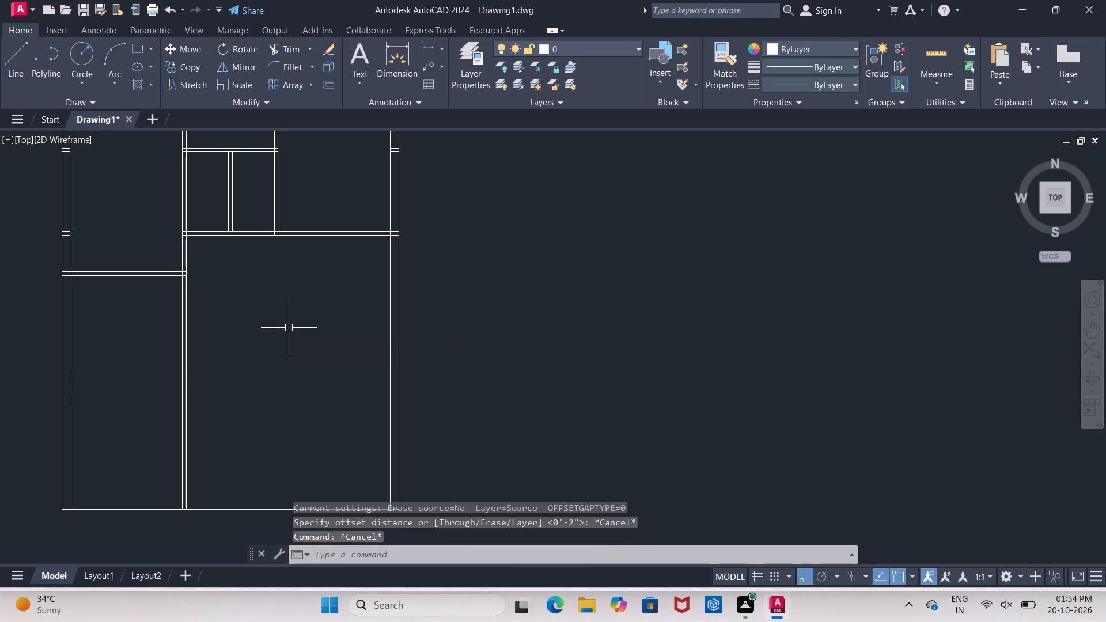
# Offset the south face of the partition above the large southeast room 11'-8" to the south.
pyautogui.press('o')
pyautogui.press('Return')
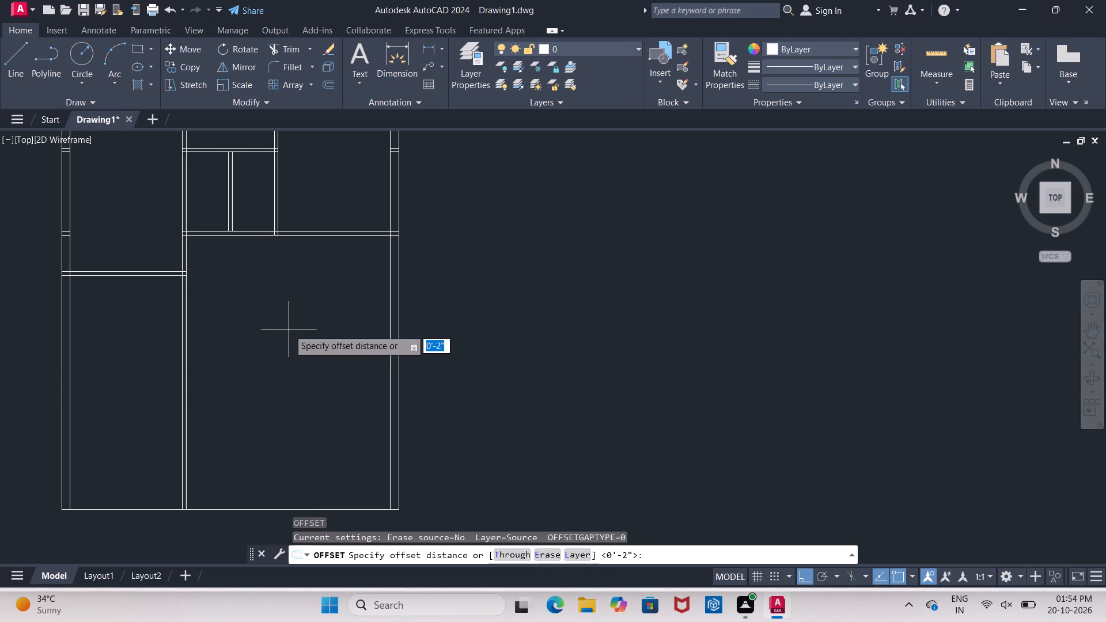
pyautogui.write("11'")
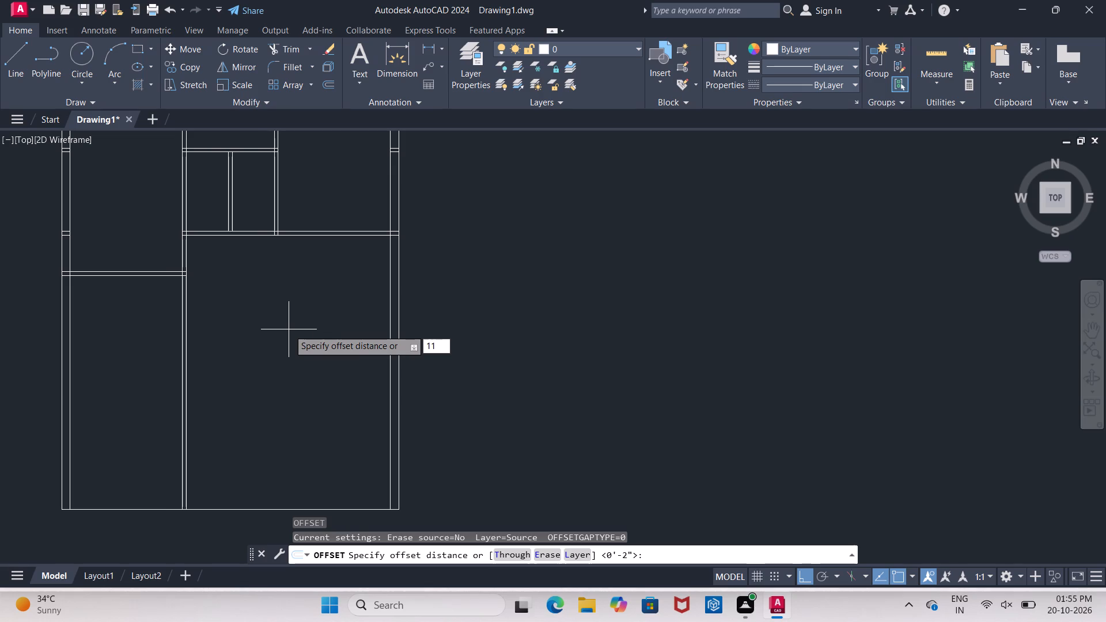
pyautogui.press('8')
pyautogui.hotkey('shift', '"')
pyautogui.press('Return')
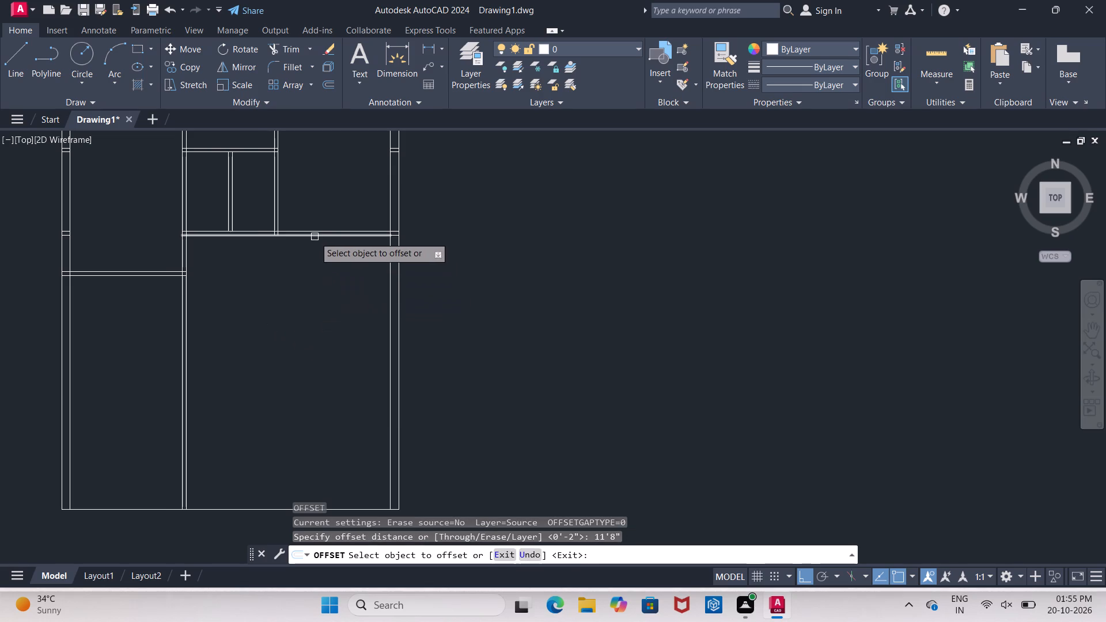
pyautogui.click(315, 237)
pyautogui.click(318, 298)
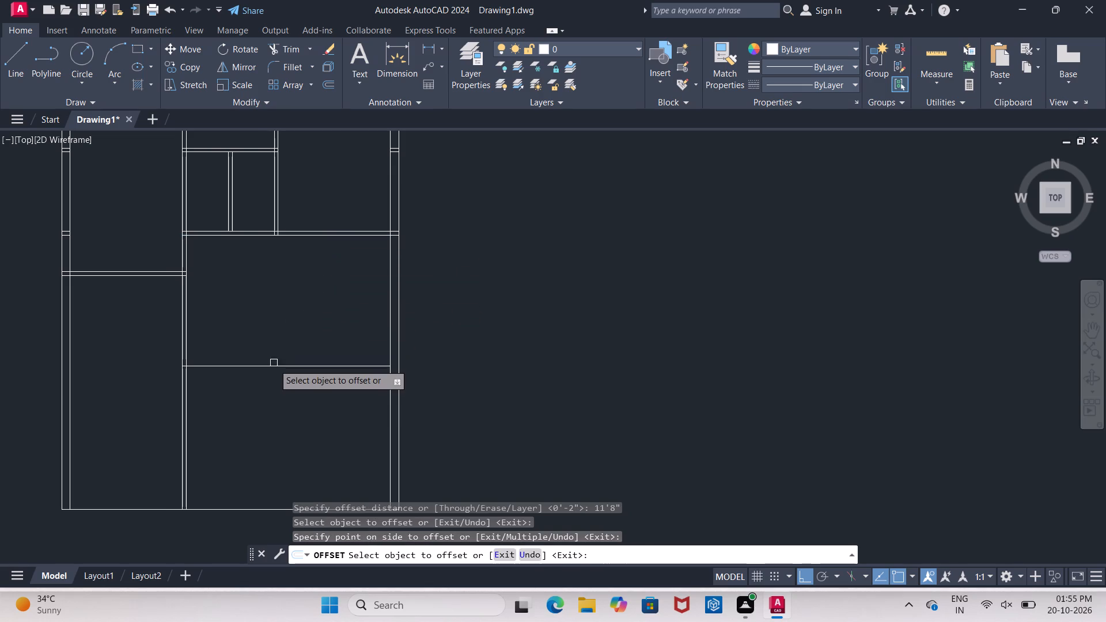
# Offset the new horizontal line in the southeast room 1' further south.
pyautogui.click(273, 365)
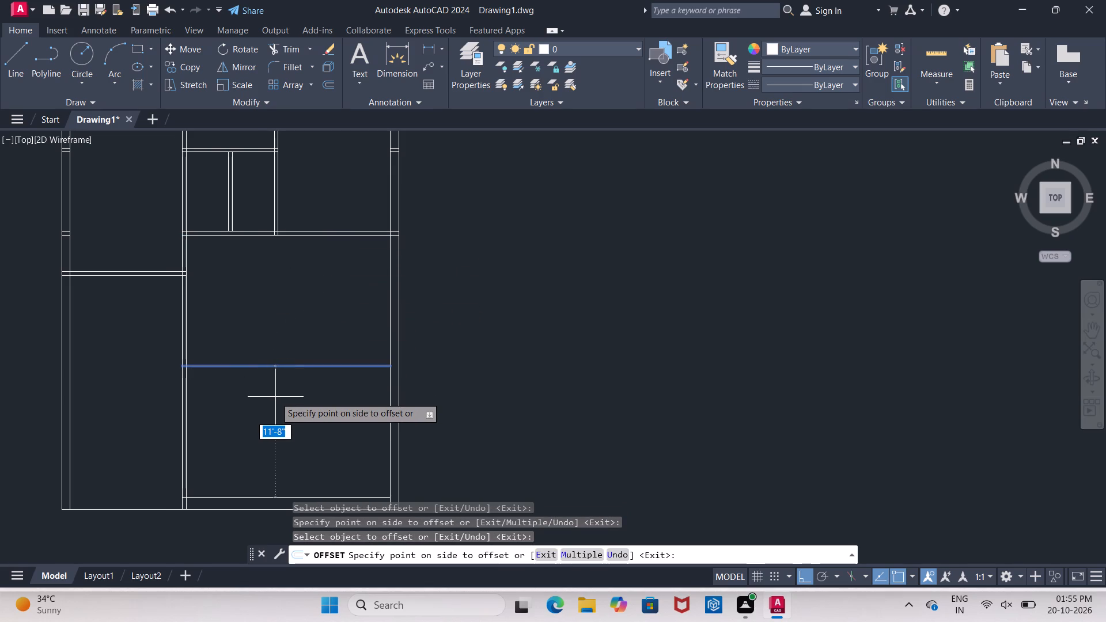
pyautogui.press('1')
pyautogui.press("'")
pyautogui.press('Return')
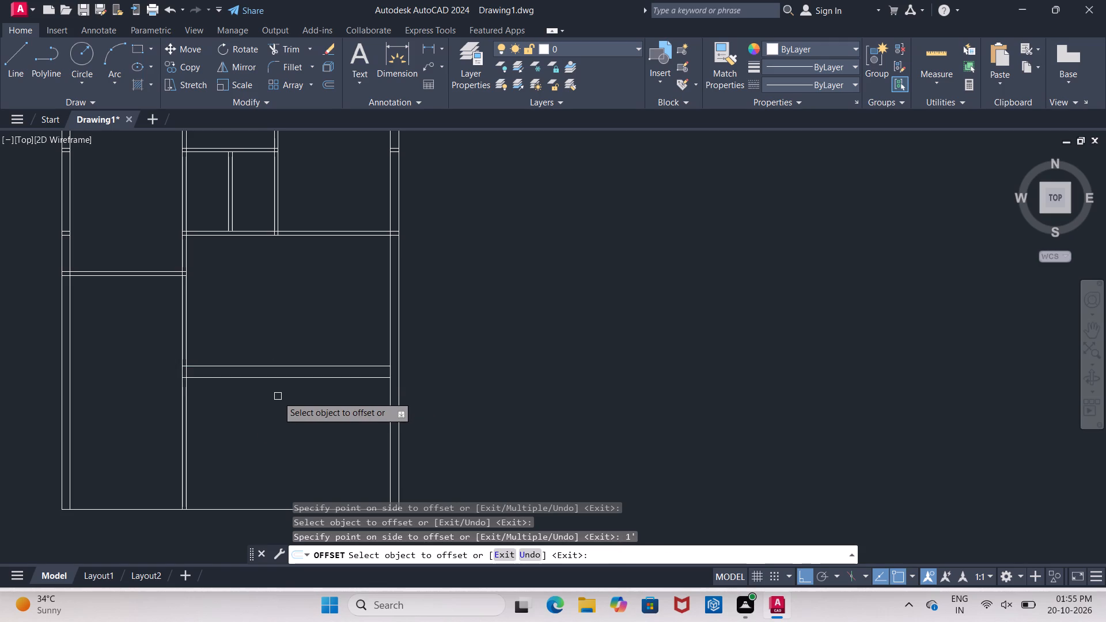
# Offset the east wall's inner face 8'-6" to the west.
pyautogui.scroll(-1, 332, 382)
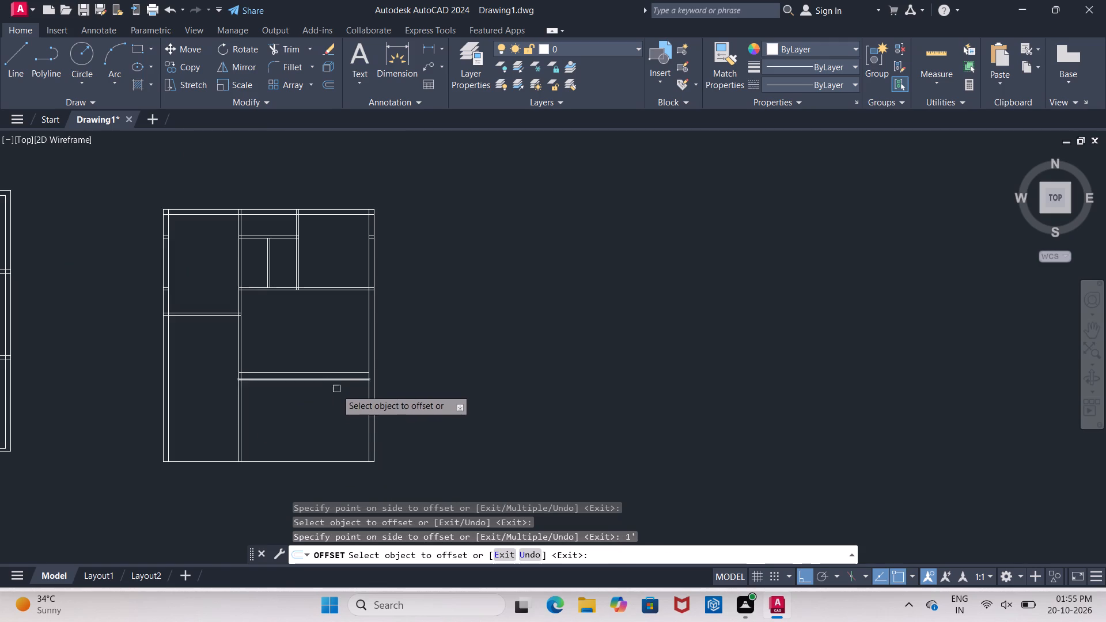
pyautogui.scroll(1, 353, 442)
pyautogui.click(377, 422)
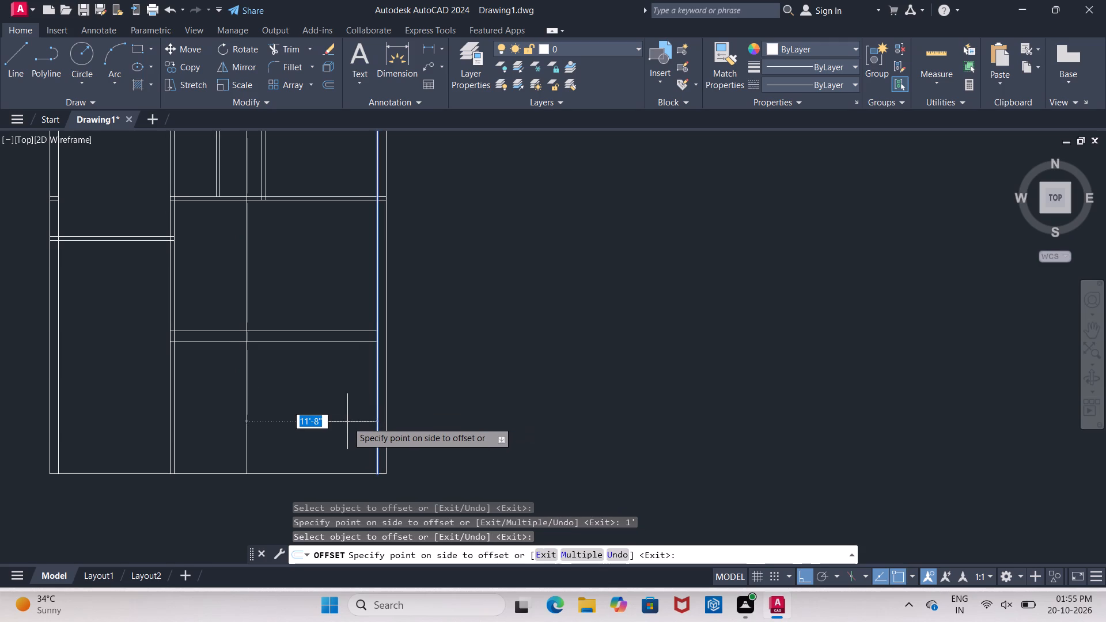
pyautogui.press('8')
pyautogui.press("'")
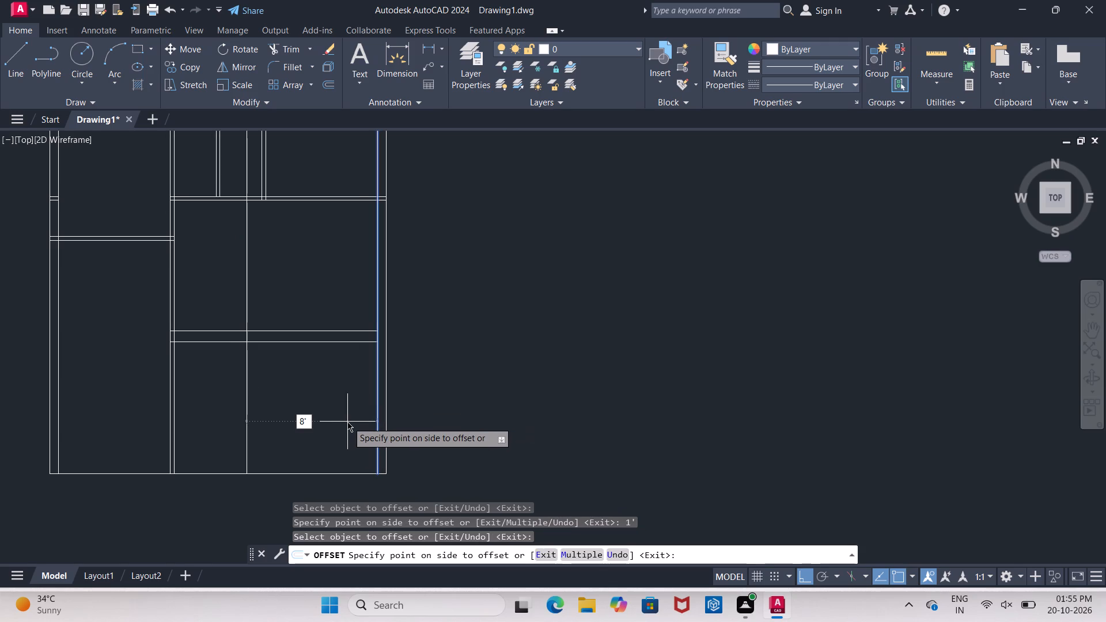
pyautogui.write('6"')
pyautogui.press('Return')
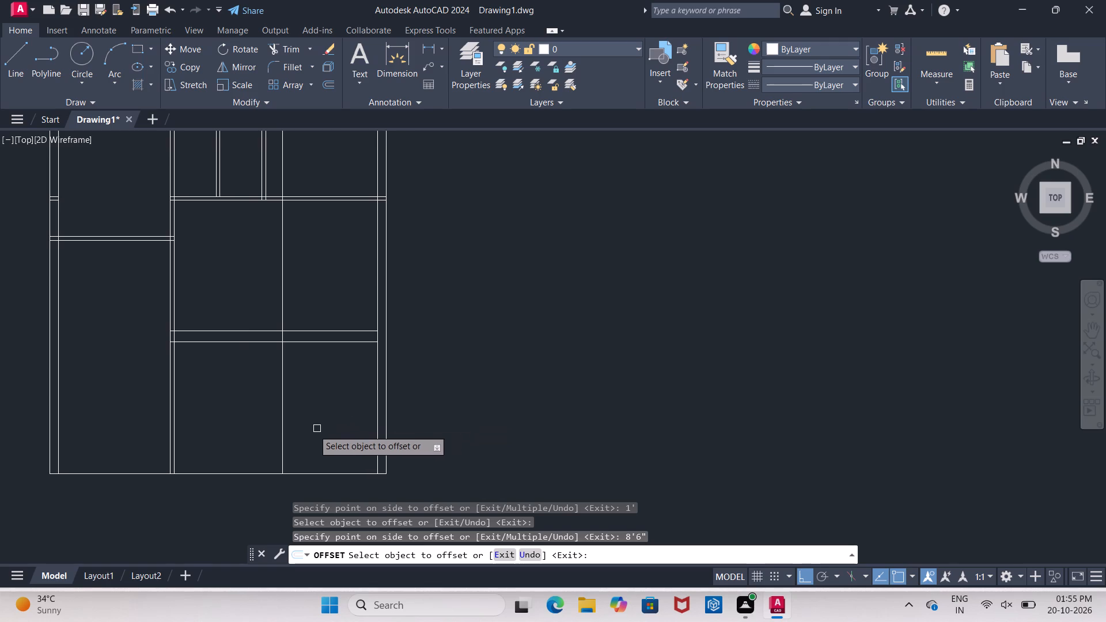
# Offset the new vertical line in the southeast room 1' further west.
pyautogui.click(283, 424)
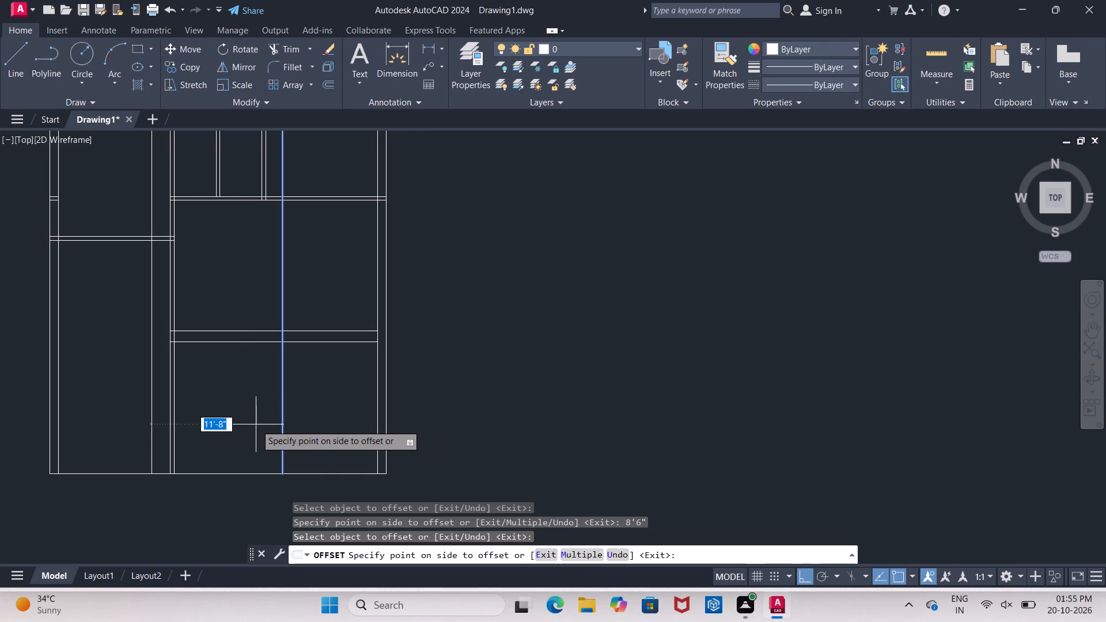
pyautogui.write("1'")
pyautogui.press('Return')
pyautogui.press('Escape')
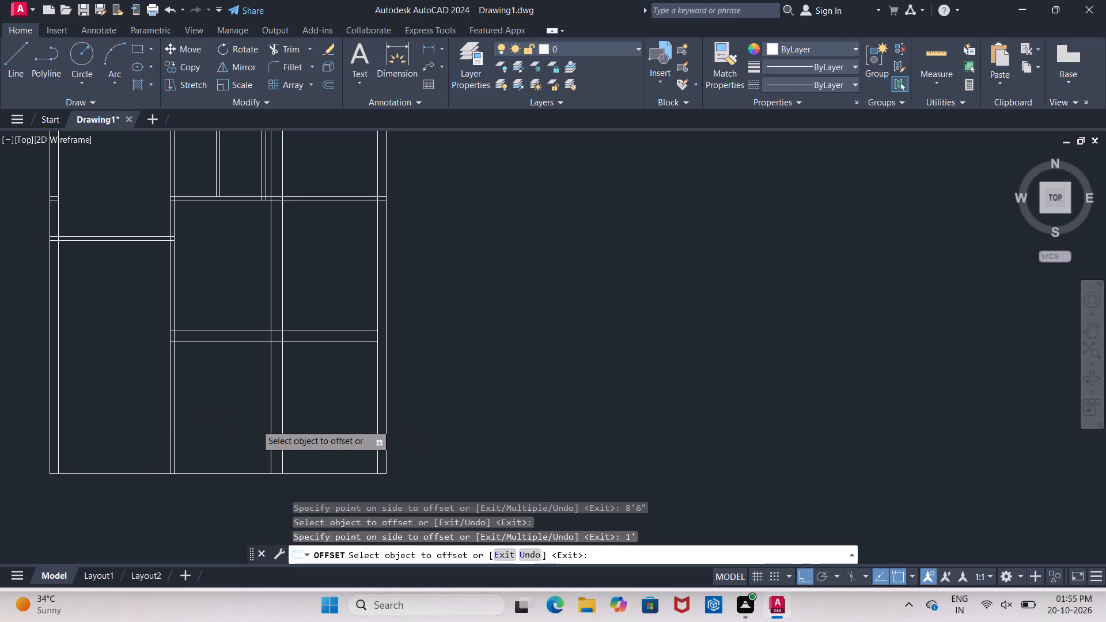
# Trim the two new vertical lines north of the upper new horizontal line in the southeast room.
pyautogui.write('TR')
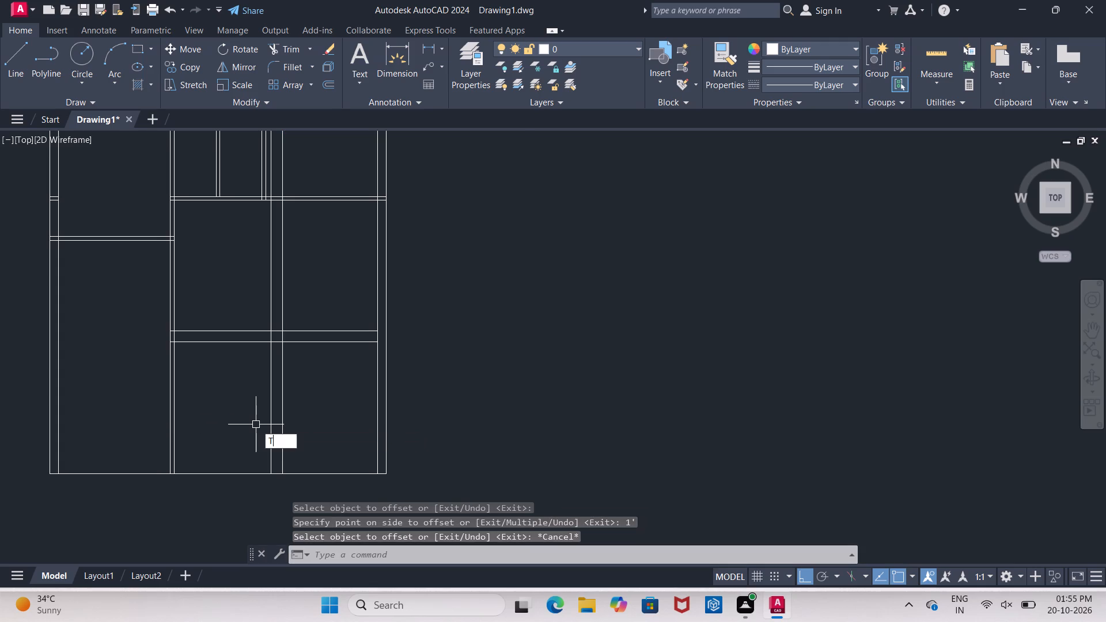
pyautogui.press('Return')
pyautogui.press('Return')
pyautogui.scroll(3, 267, 361)
pyautogui.click(380, 228)
pyautogui.click(232, 225)
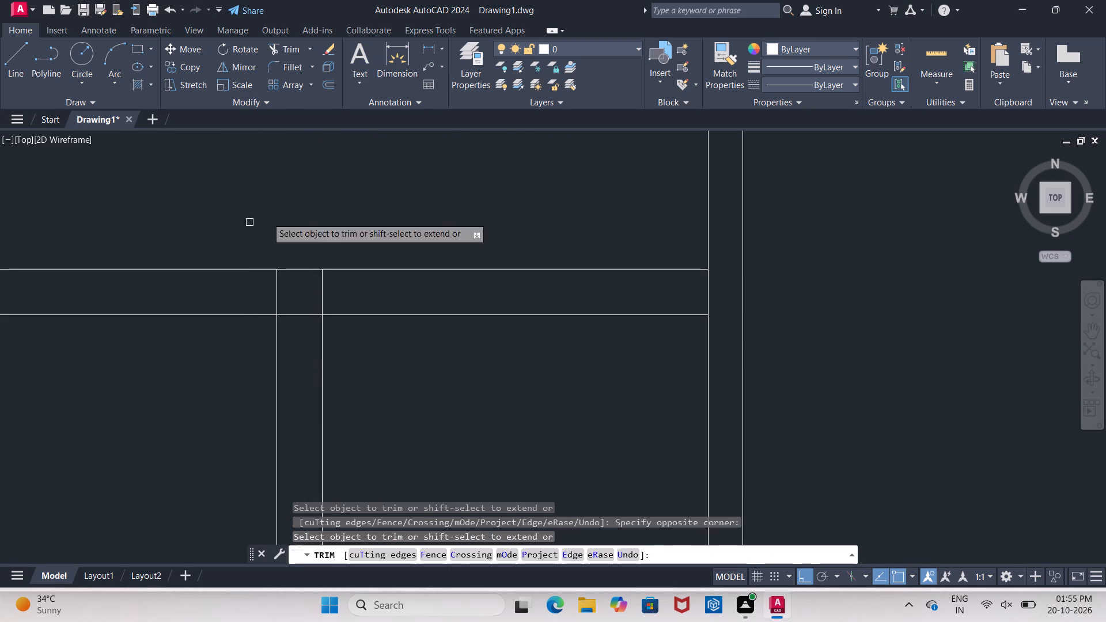
pyautogui.scroll(-5, 349, 184)
pyautogui.scroll(3, 407, 223)
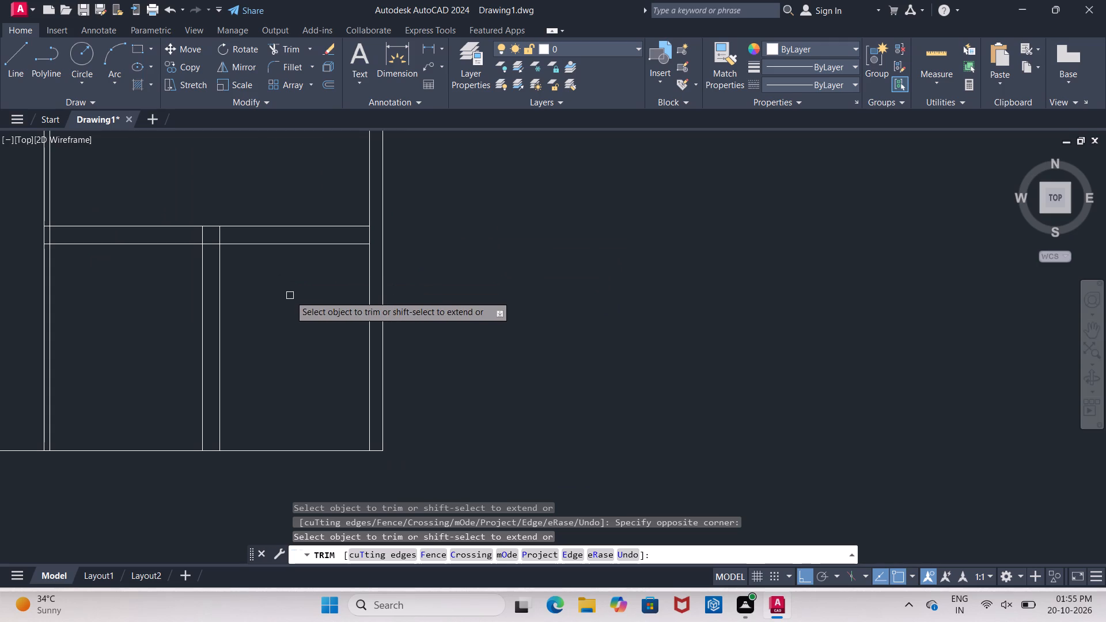
pyautogui.scroll(-1, 329, 328)
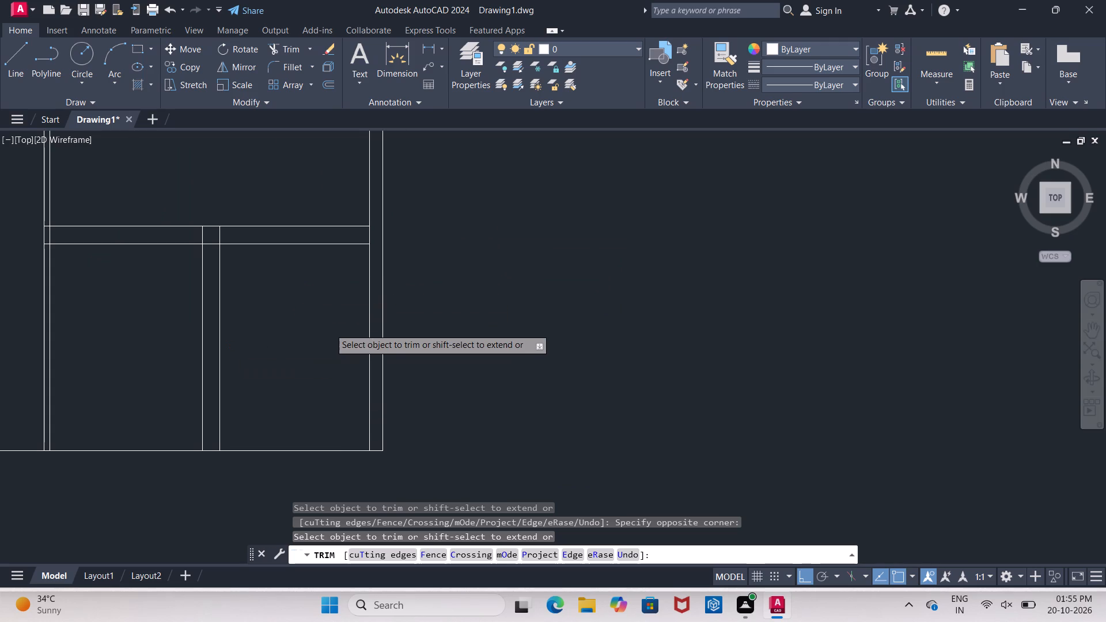
pyautogui.press('Escape')
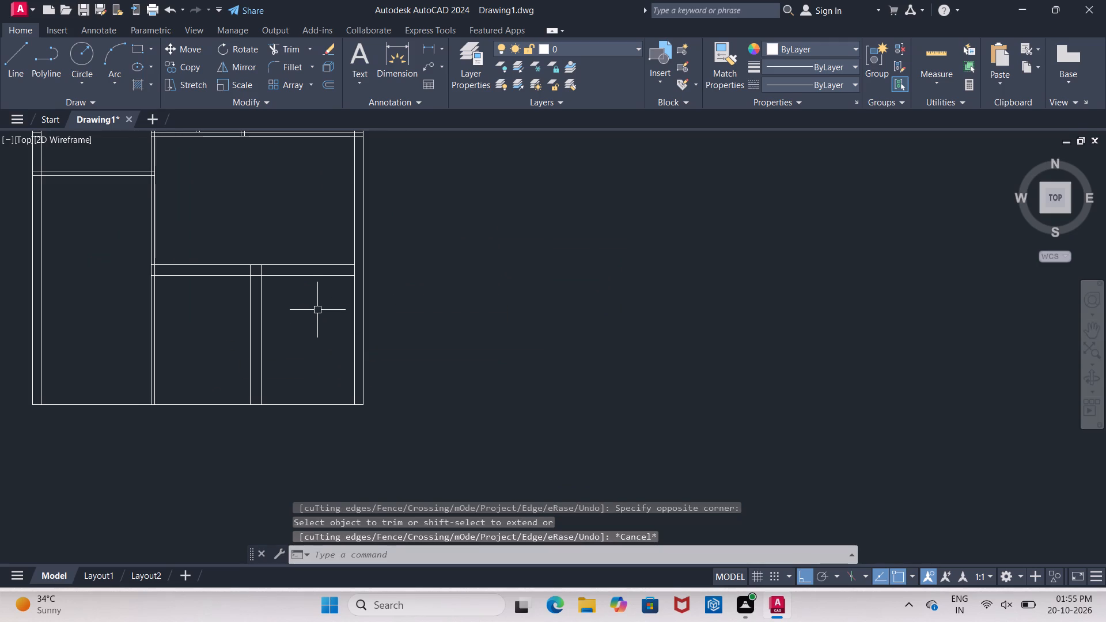
# Measure the distance from the central partition's east face to the west line of the new vertical pair.
pyautogui.click(391, 57)
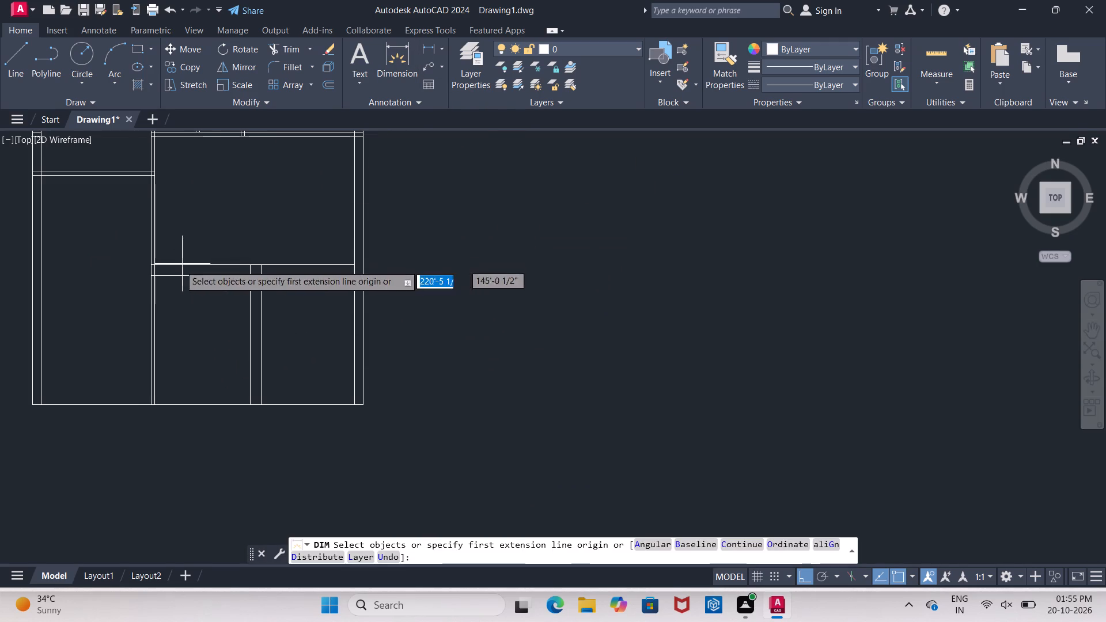
pyautogui.scroll(3, 155, 275)
pyautogui.click(153, 278)
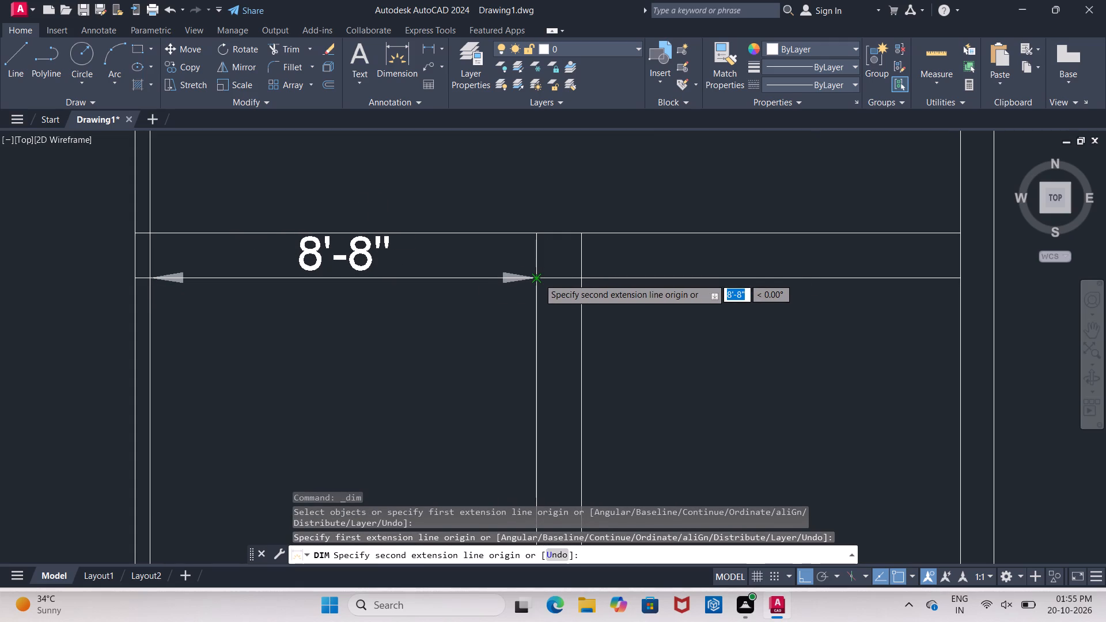
pyautogui.press('Escape')
pyautogui.scroll(-2, 512, 268)
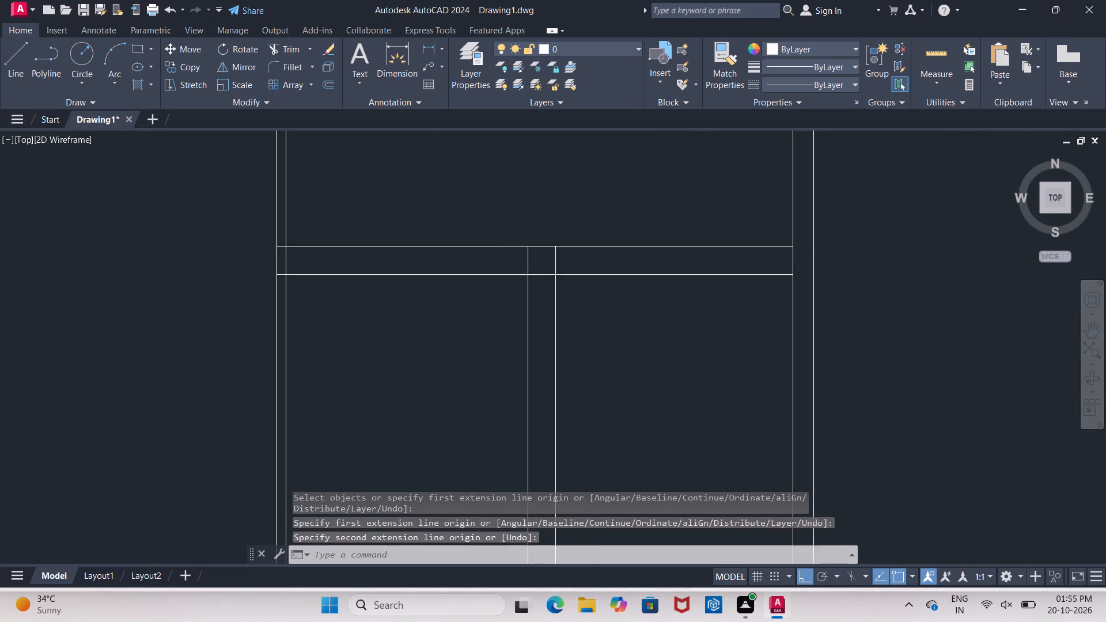
pyautogui.scroll(-2, 522, 286)
pyautogui.scroll(1, 581, 312)
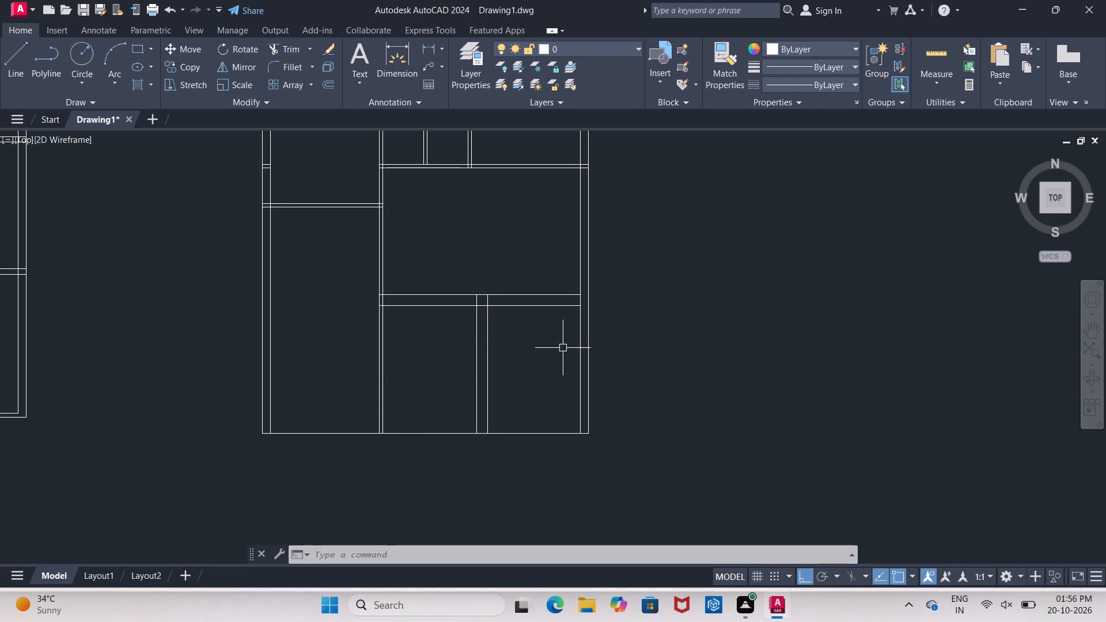
# Extend the upper new horizontal line westward to the west wall's inner face.
pyautogui.write('EX')
pyautogui.press('Return')
pyautogui.press('Return')
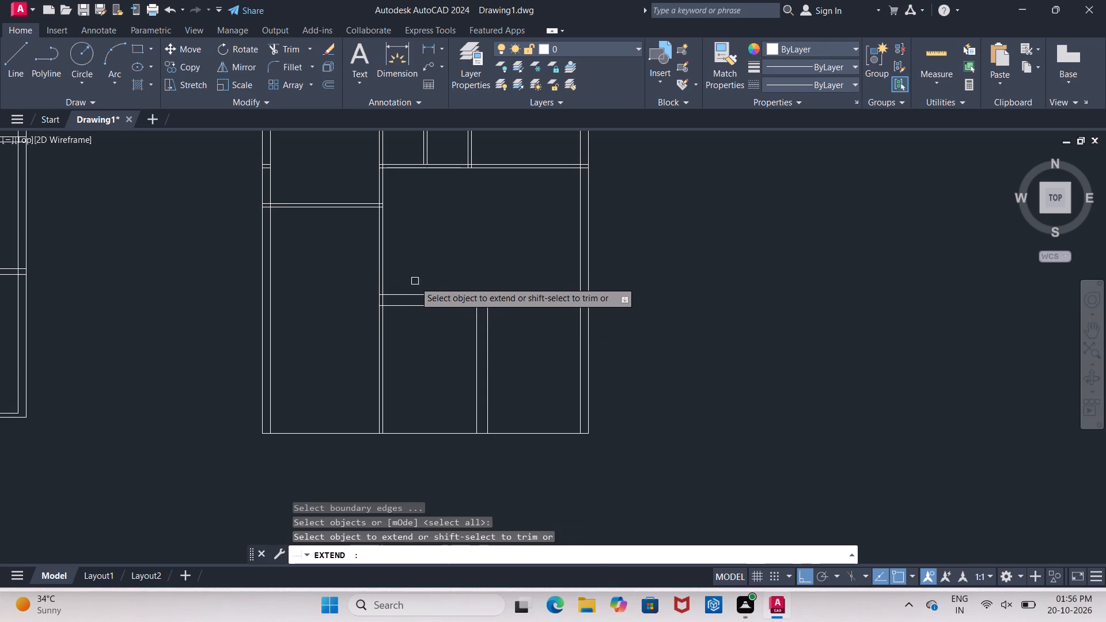
pyautogui.click(404, 294)
pyautogui.press('Escape')
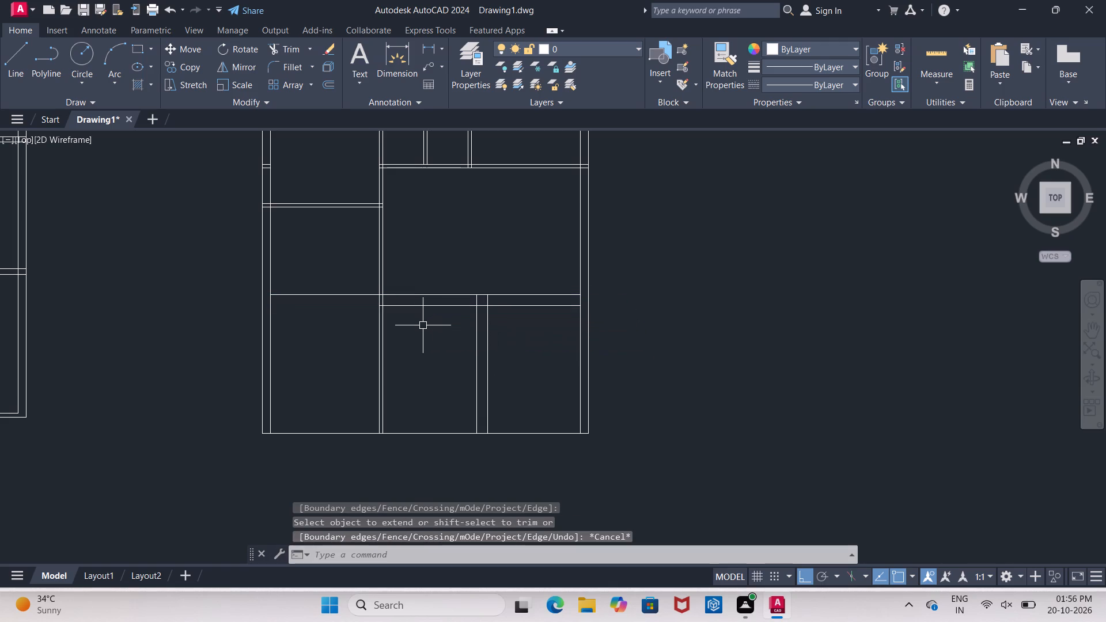
# Offset the extended horizontal line 4" to the south.
pyautogui.press('o')
pyautogui.press('Return')
pyautogui.press('4')
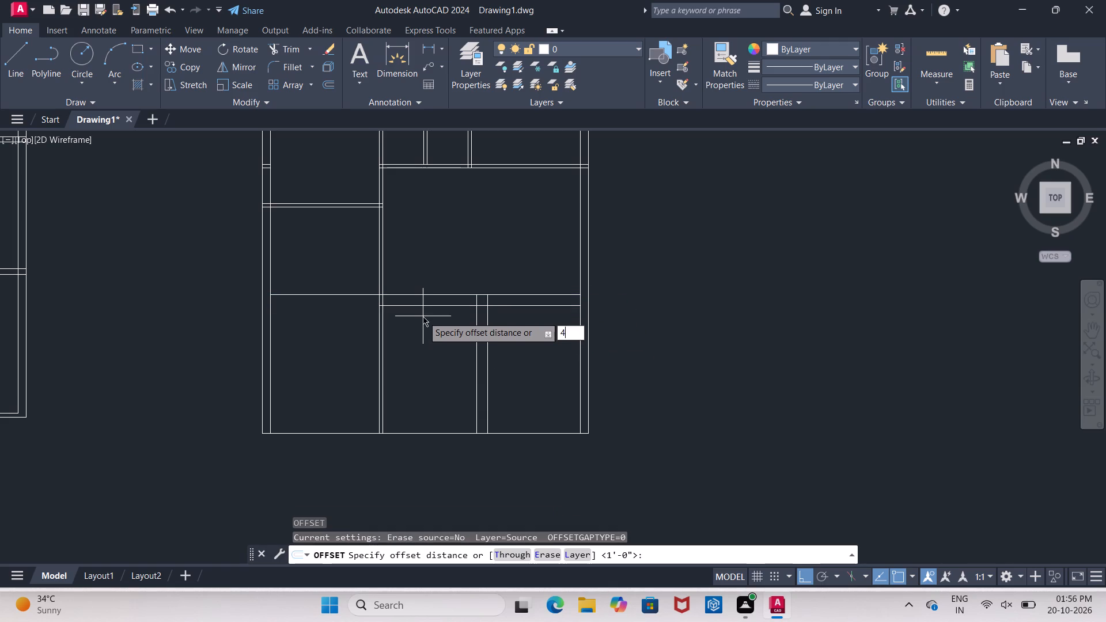
pyautogui.hotkey('shift', '"')
pyautogui.press('Return')
pyautogui.click(419, 294)
pyautogui.click(421, 308)
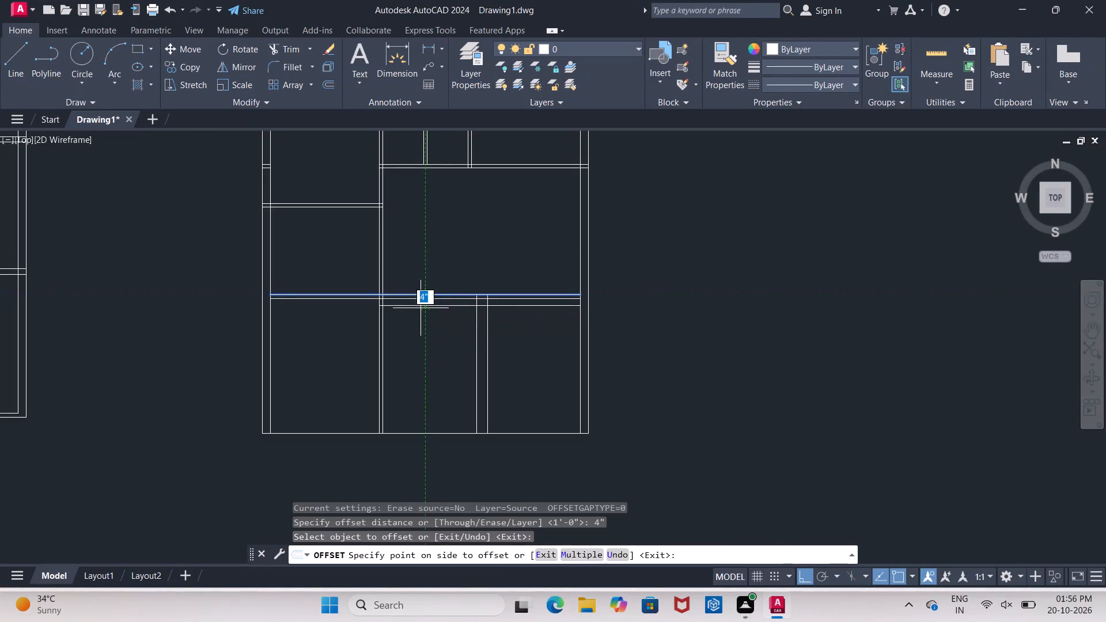
pyautogui.press('Escape')
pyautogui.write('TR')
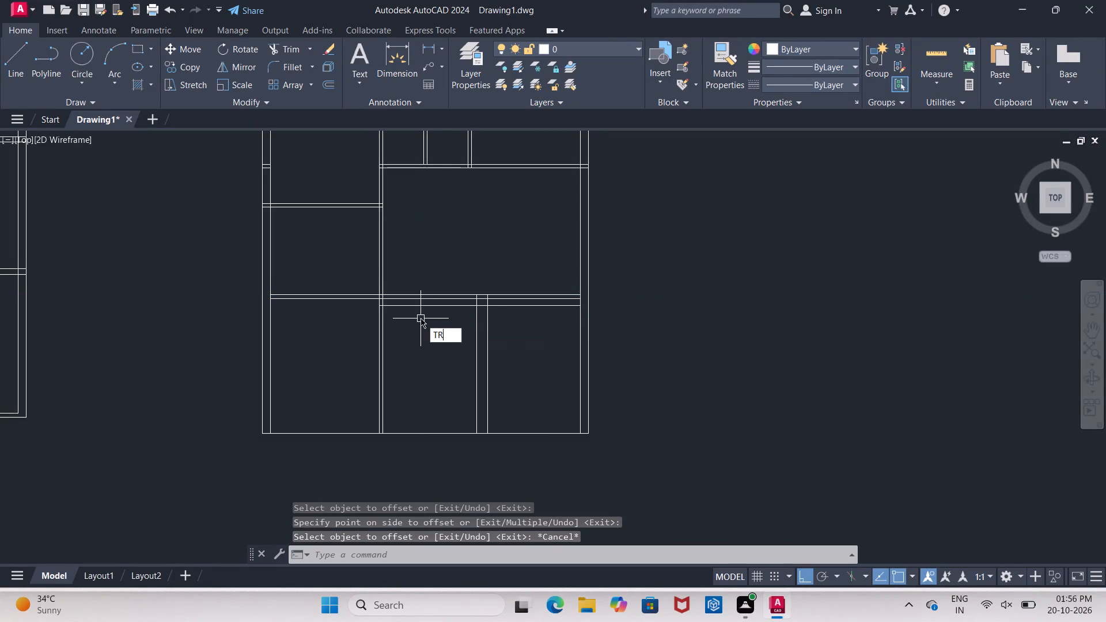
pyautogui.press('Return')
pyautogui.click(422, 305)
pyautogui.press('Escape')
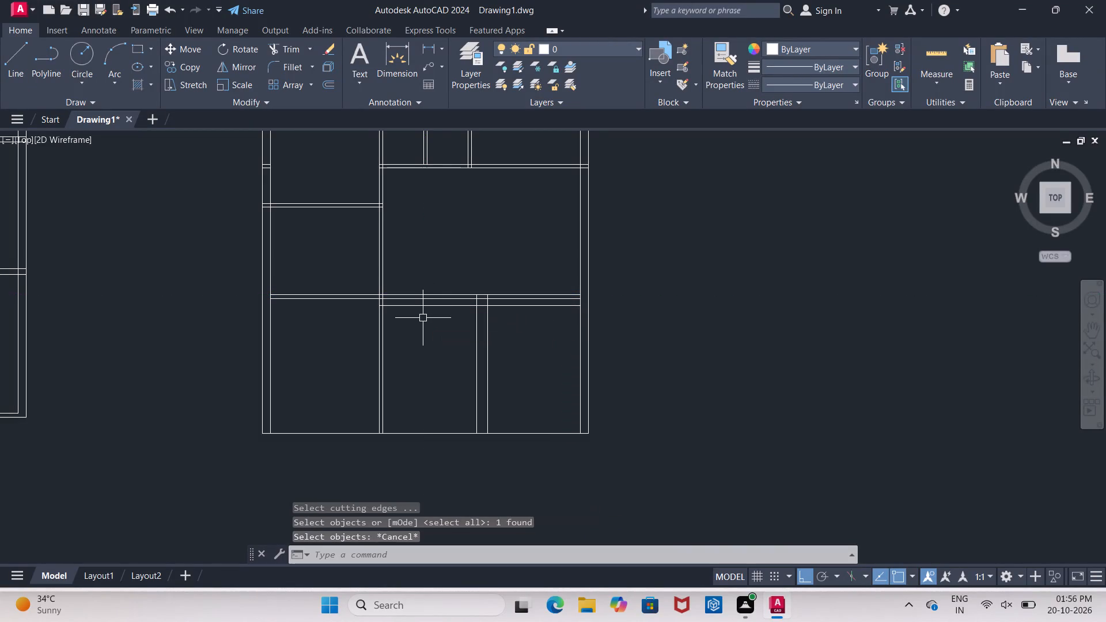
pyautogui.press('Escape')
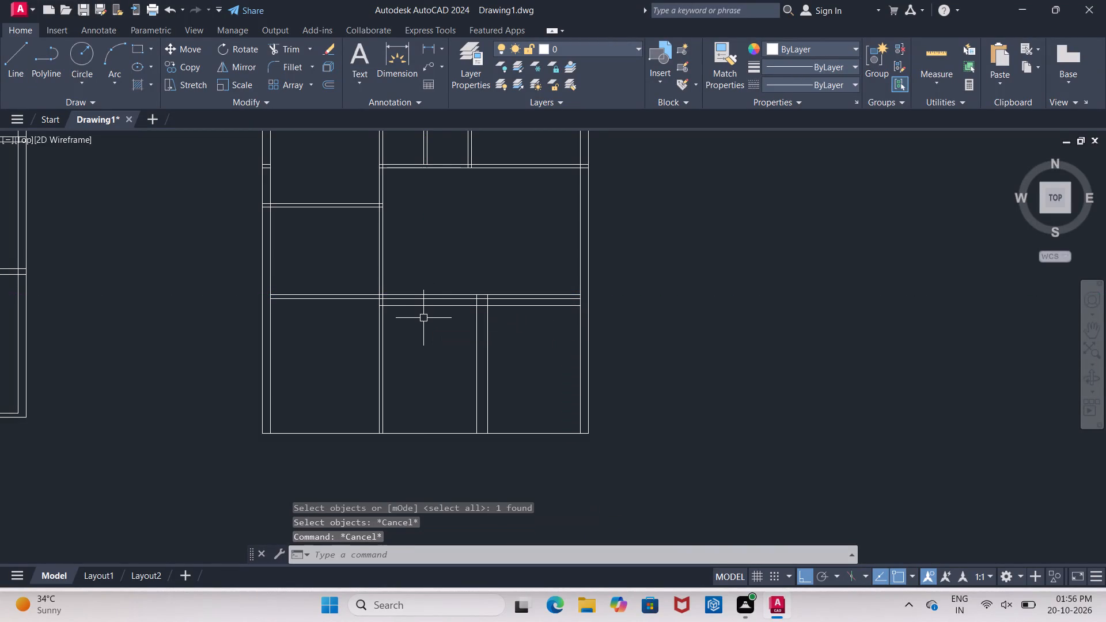
# Trim the lowest horizontal line between the central partition and the vertical pair, and the 4" offset line between the pair's two lines.
pyautogui.write('TR')
pyautogui.press('Return')
pyautogui.press('Return')
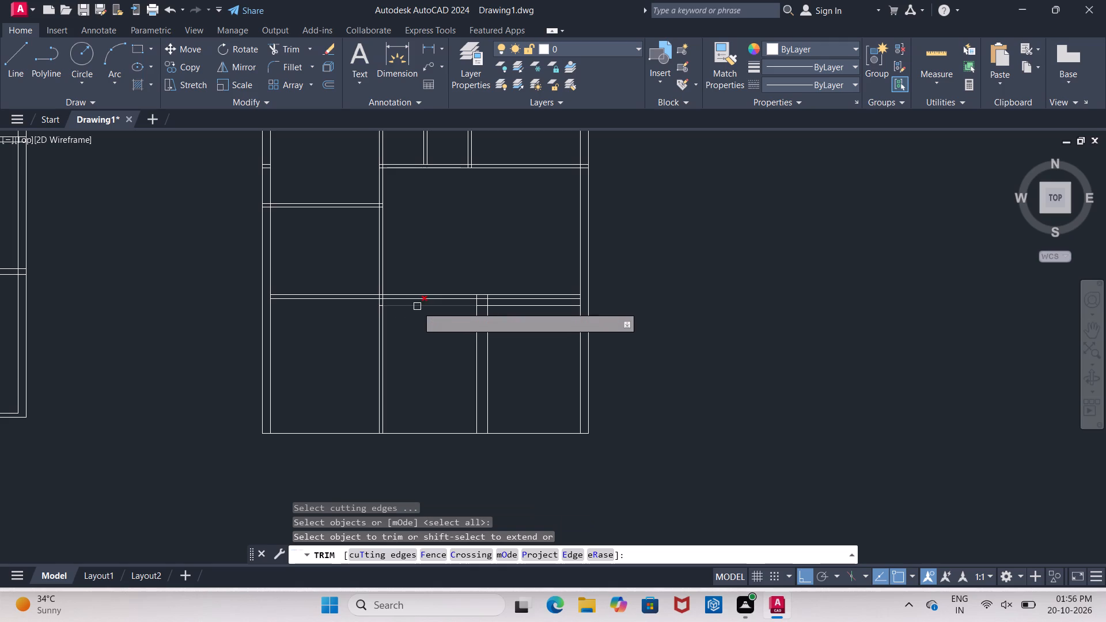
pyautogui.click(417, 306)
pyautogui.scroll(4, 366, 300)
pyautogui.scroll(-1, 399, 333)
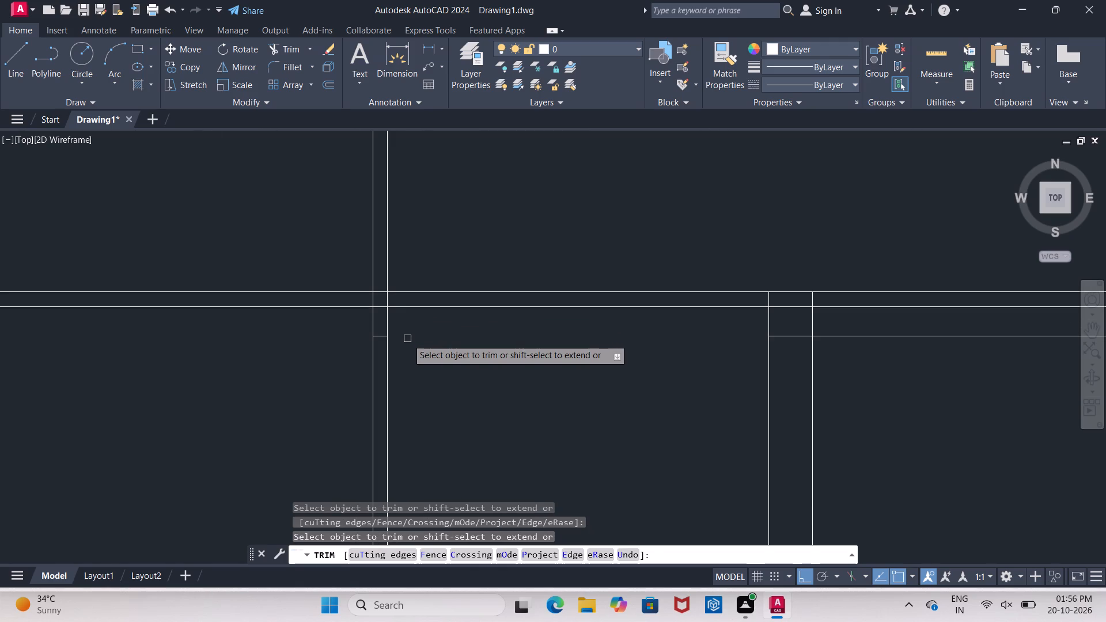
pyautogui.scroll(-2, 408, 339)
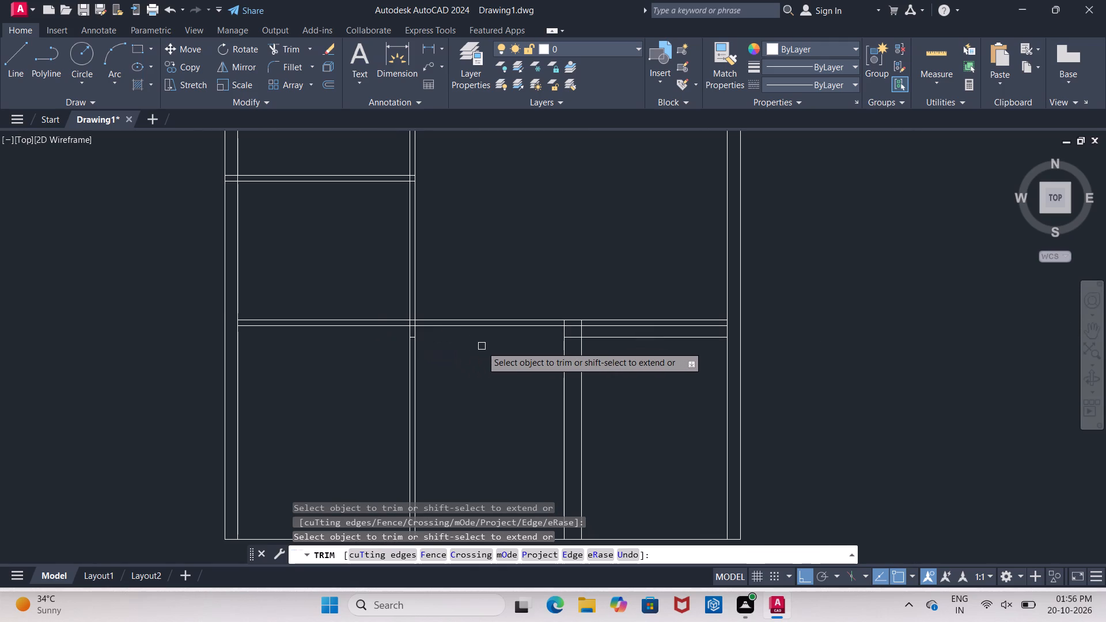
pyautogui.scroll(1, 603, 319)
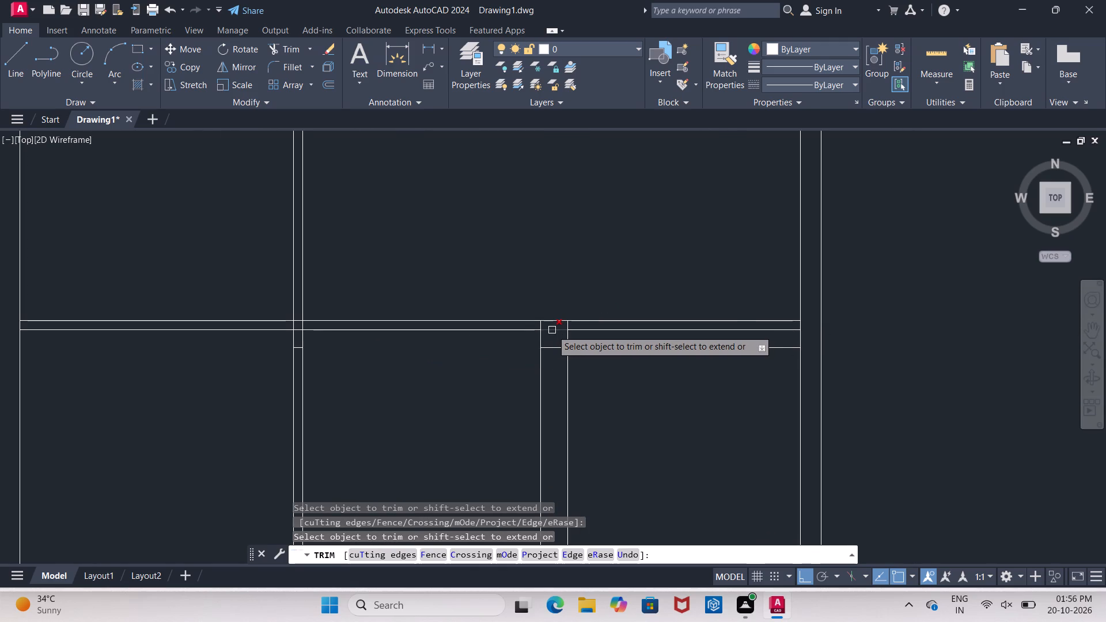
pyautogui.click(552, 330)
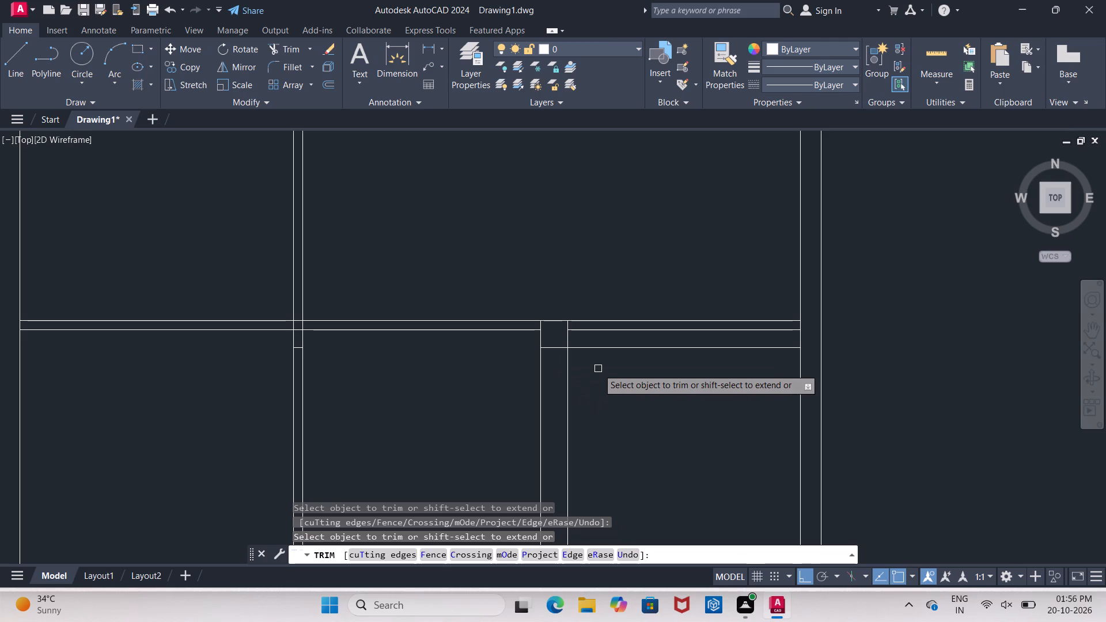
pyautogui.press('Escape')
# Erase the leftover 4" offset segment east of the vertical pair and the short stub inside the central partition.
pyautogui.click(613, 333)
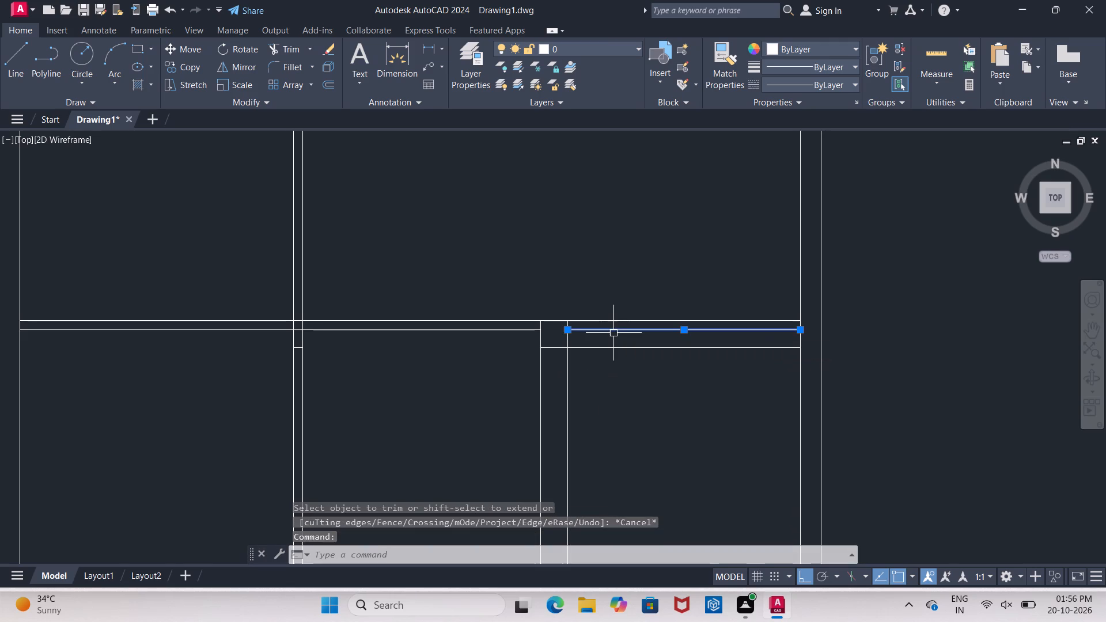
pyautogui.press('Delete')
pyautogui.scroll(-2, 484, 308)
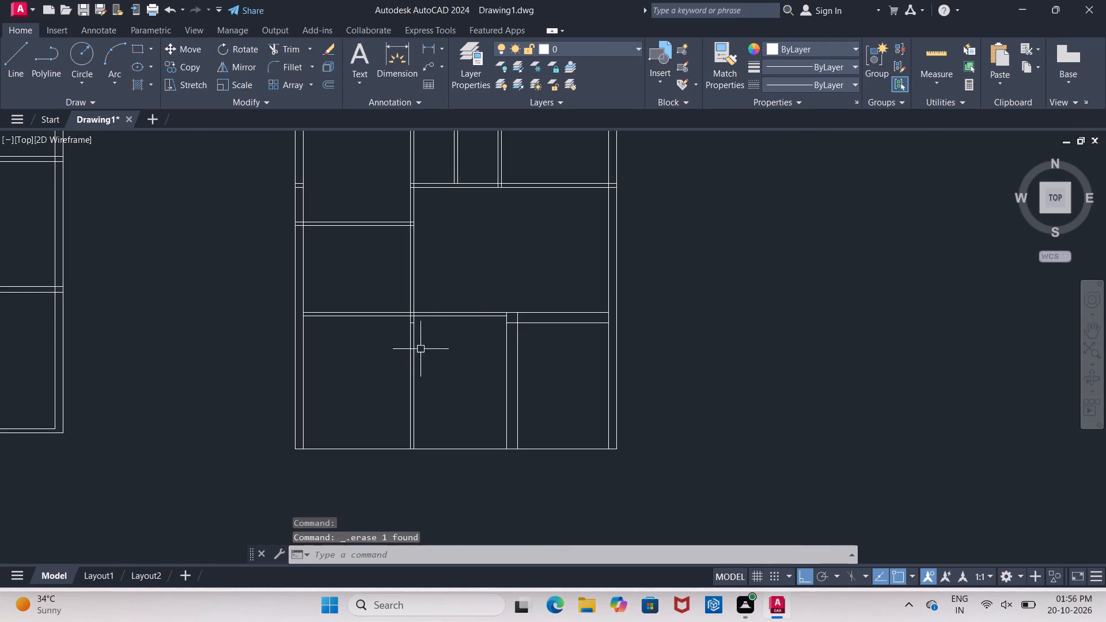
pyautogui.scroll(4, 411, 327)
pyautogui.click(410, 303)
pyautogui.press('Delete')
pyautogui.scroll(-3, 457, 310)
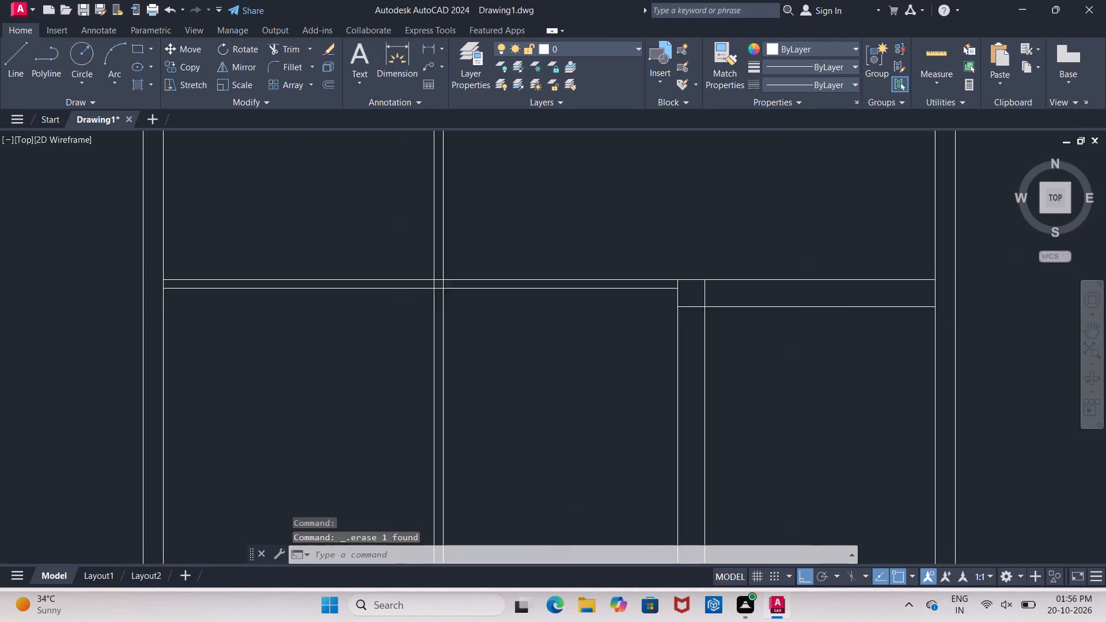
# Measure the width of the south-middle room between the central partition and the vertical pair.
pyautogui.click(392, 59)
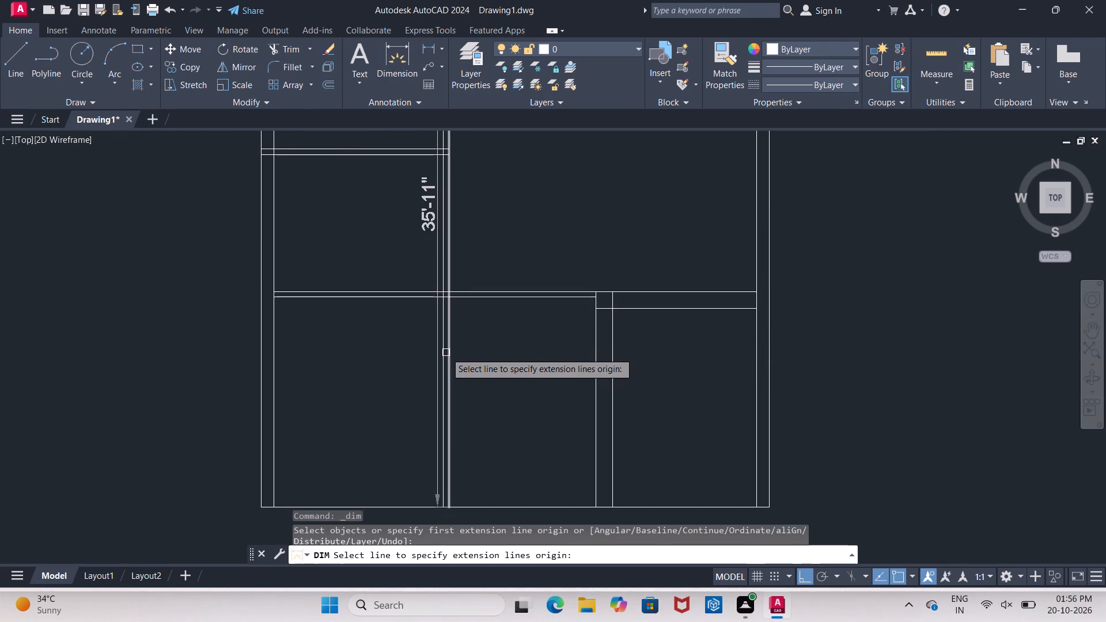
pyautogui.press('Escape')
pyautogui.click(390, 71)
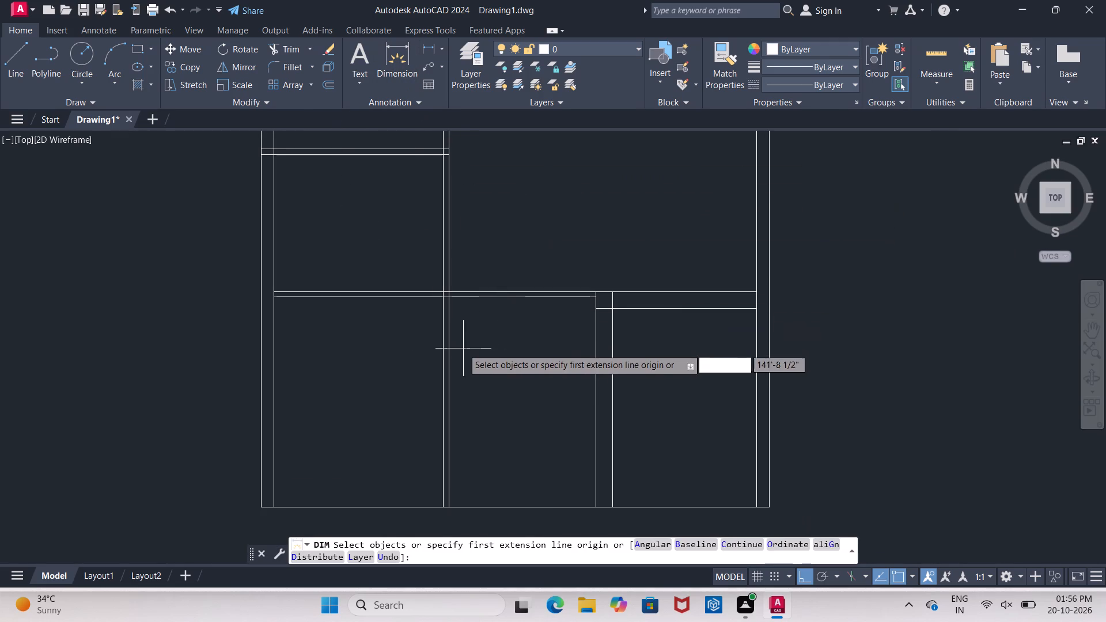
pyautogui.click(450, 299)
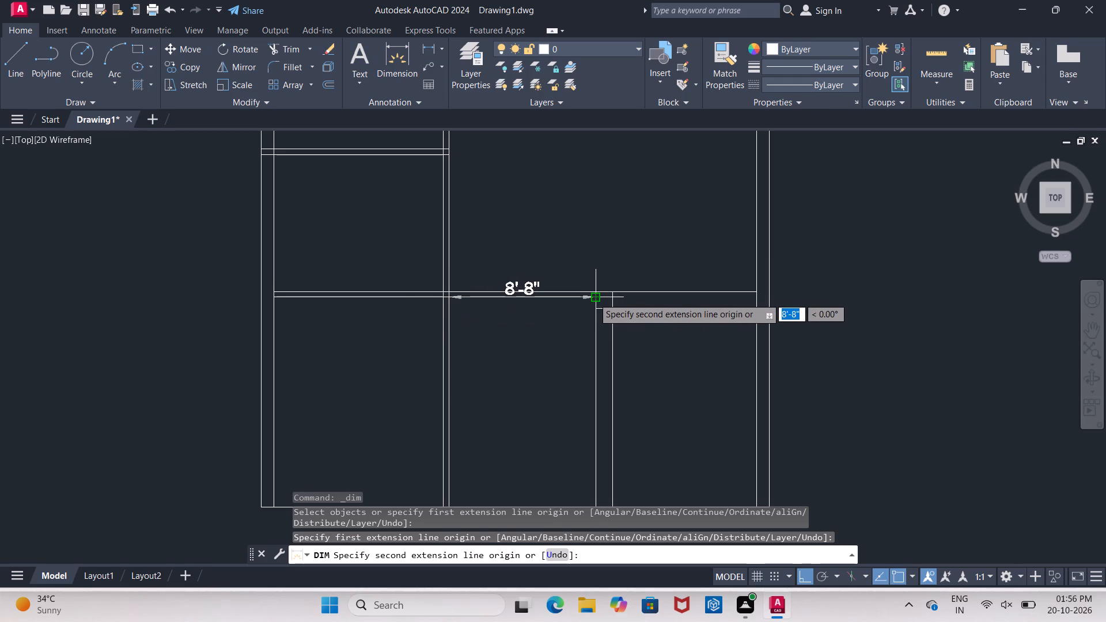
pyautogui.press('Escape')
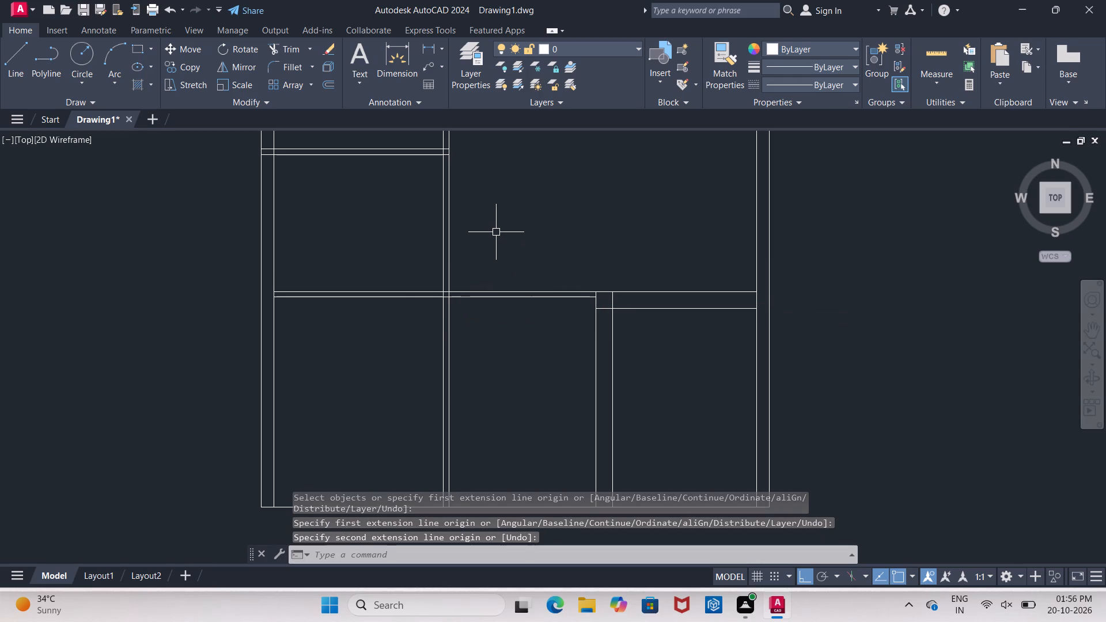
pyautogui.click(396, 62)
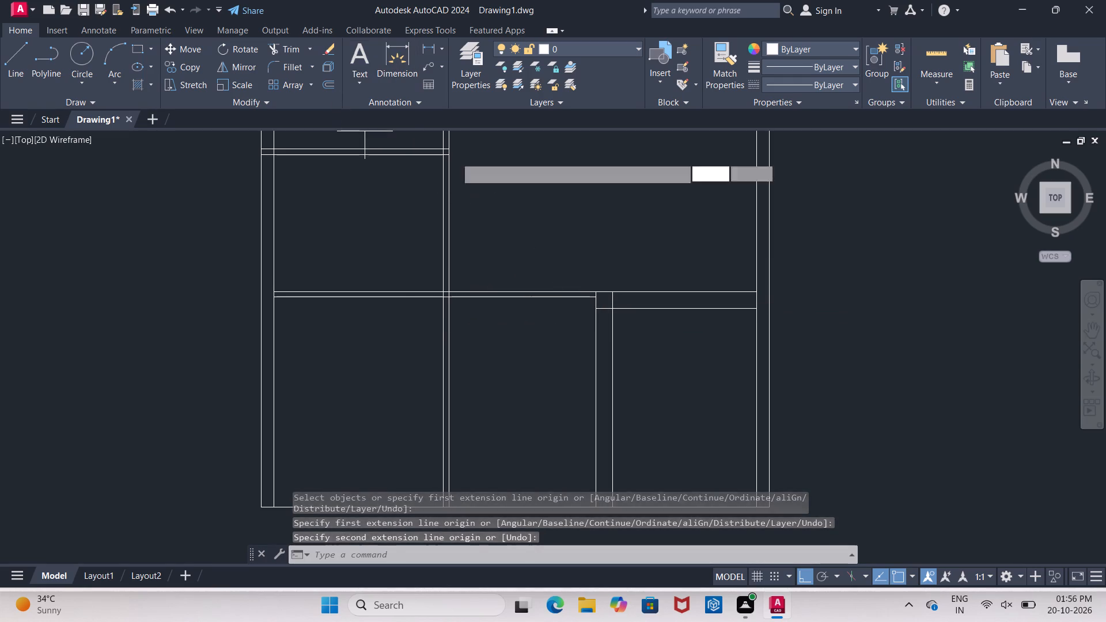
pyautogui.click(450, 298)
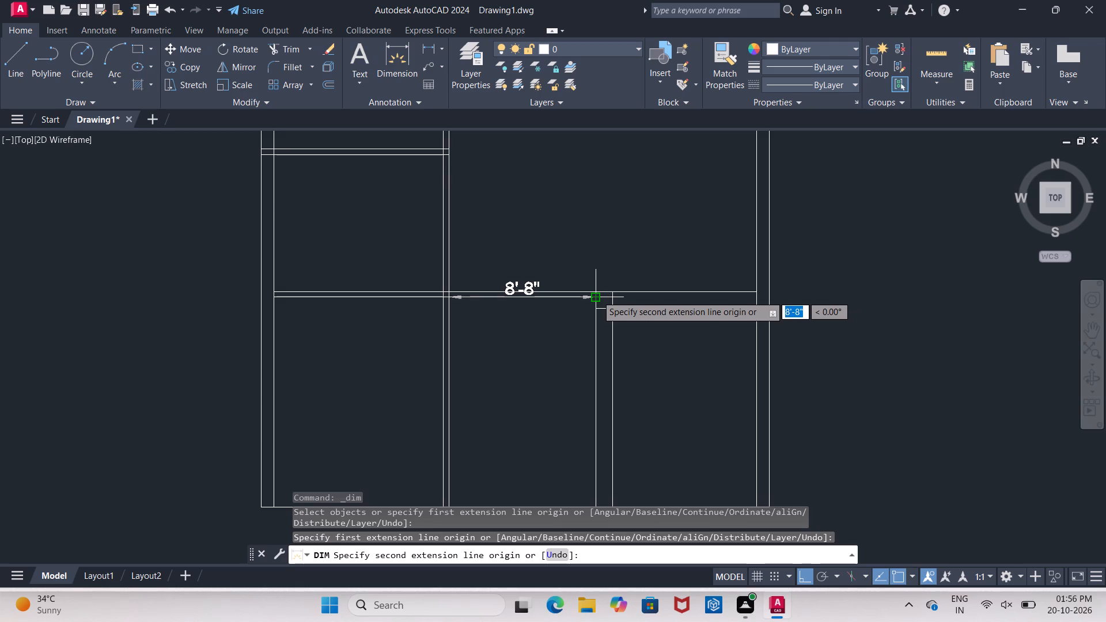
pyautogui.press('Escape')
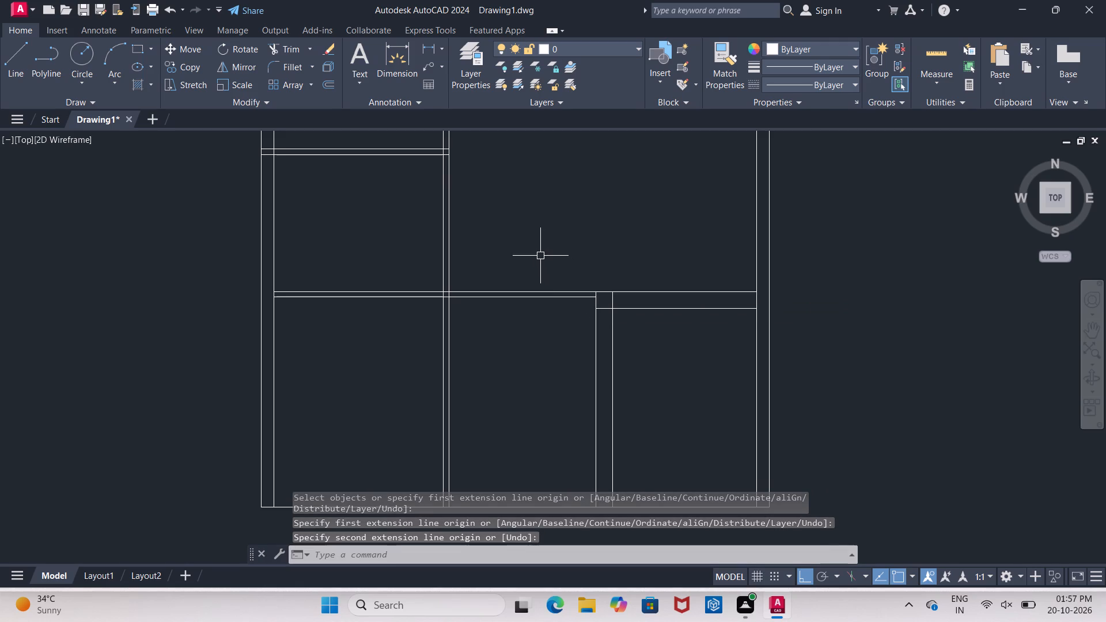
# Offset the lower line of the south rooms' north partition 10' to the south.
pyautogui.scroll(-3, 503, 244)
pyautogui.scroll(4, 528, 317)
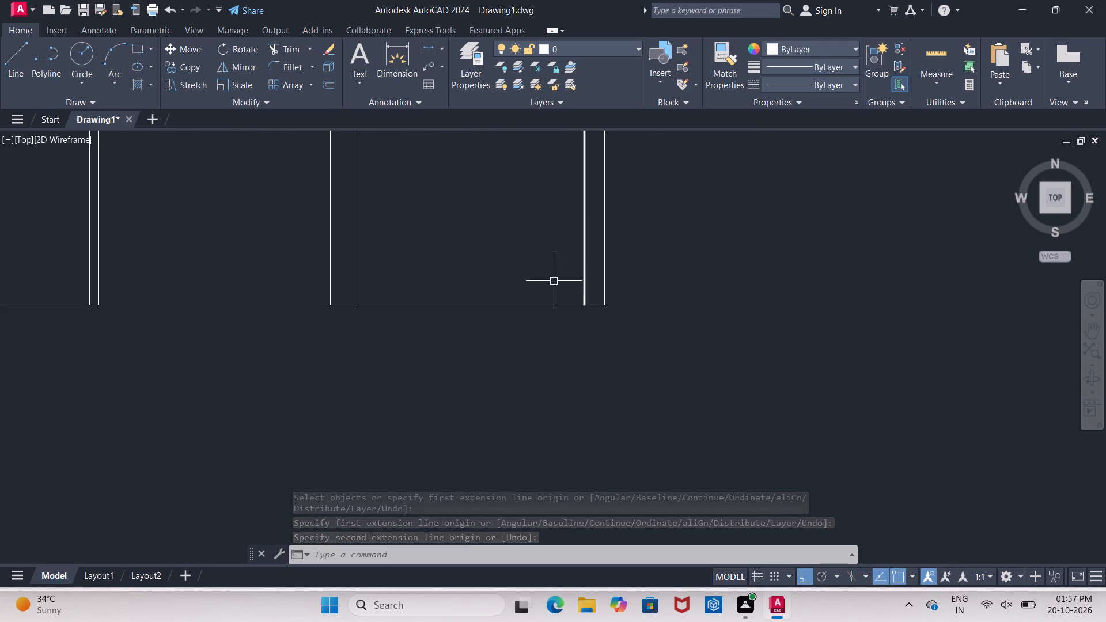
pyautogui.scroll(-3, 363, 264)
pyautogui.scroll(1, 272, 281)
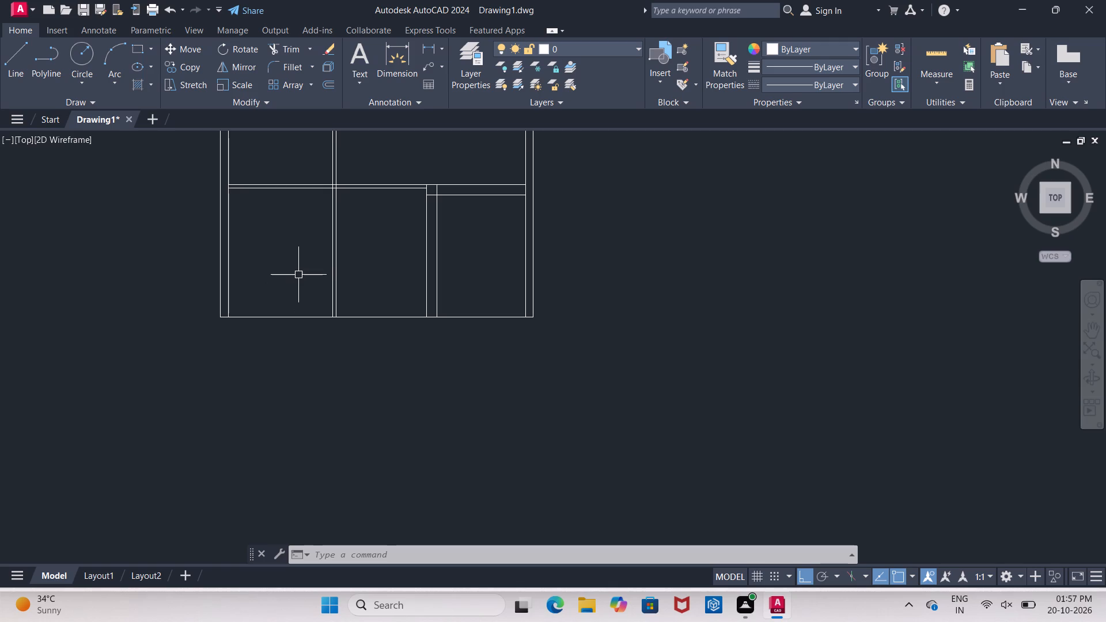
pyautogui.press('o')
pyautogui.press('Return')
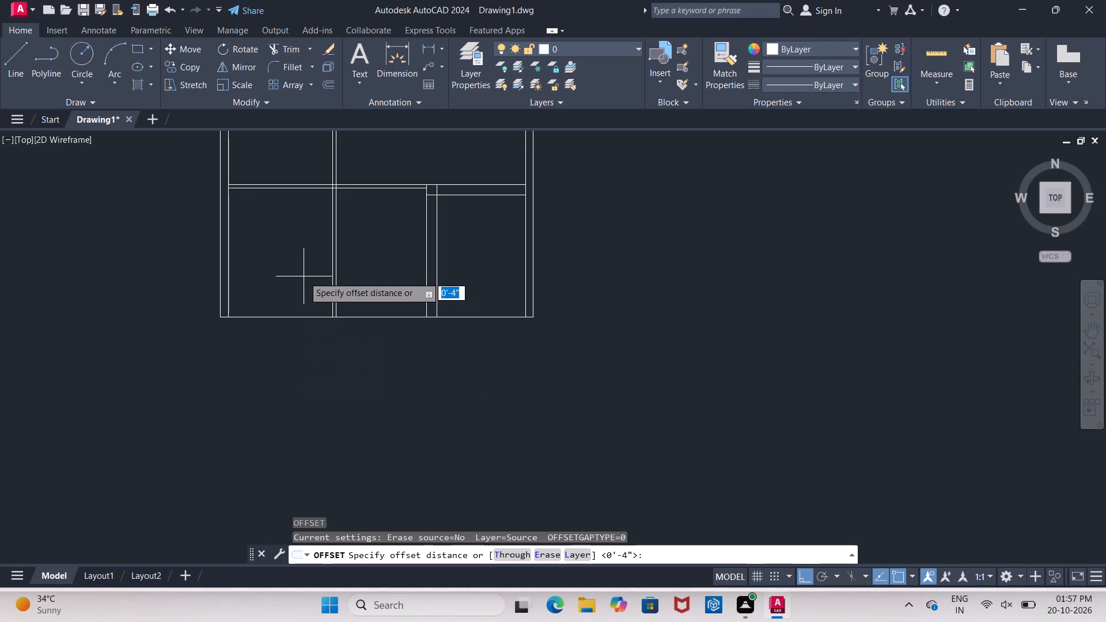
pyautogui.write("10'")
pyautogui.press('Return')
pyautogui.click(278, 189)
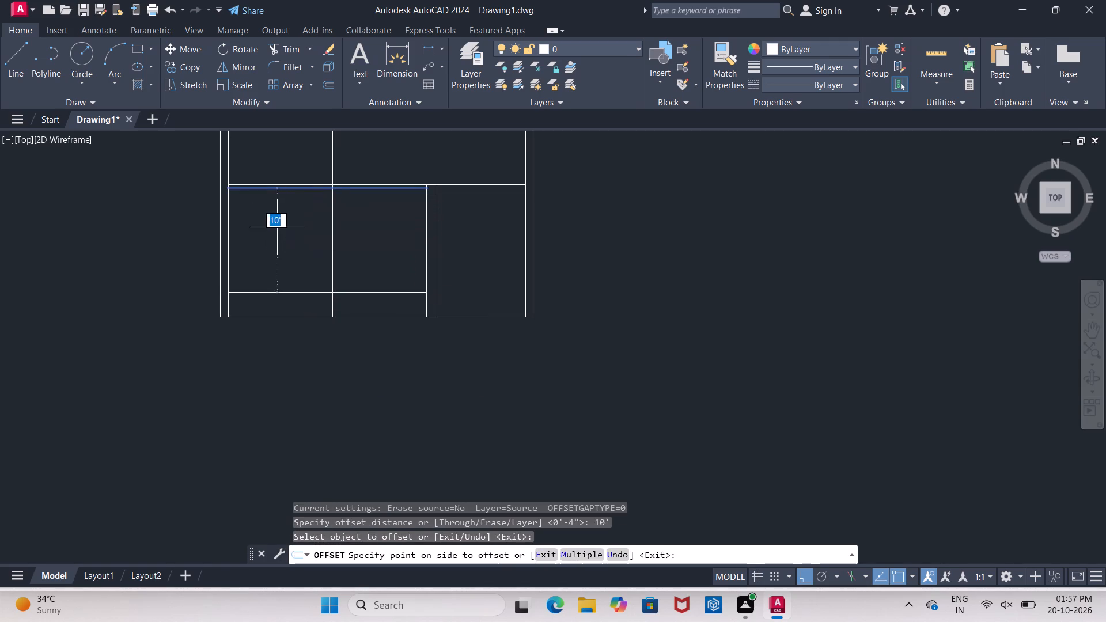
pyautogui.click(275, 237)
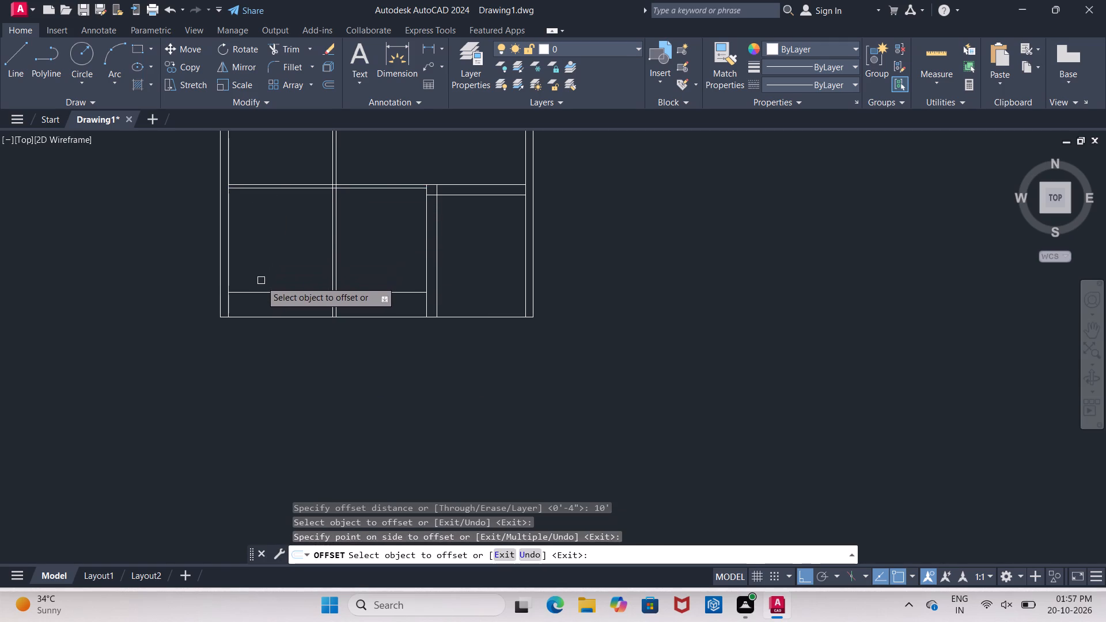
# Offset the new horizontal line in the south rooms a further 1' to the south.
pyautogui.scroll(3, 245, 324)
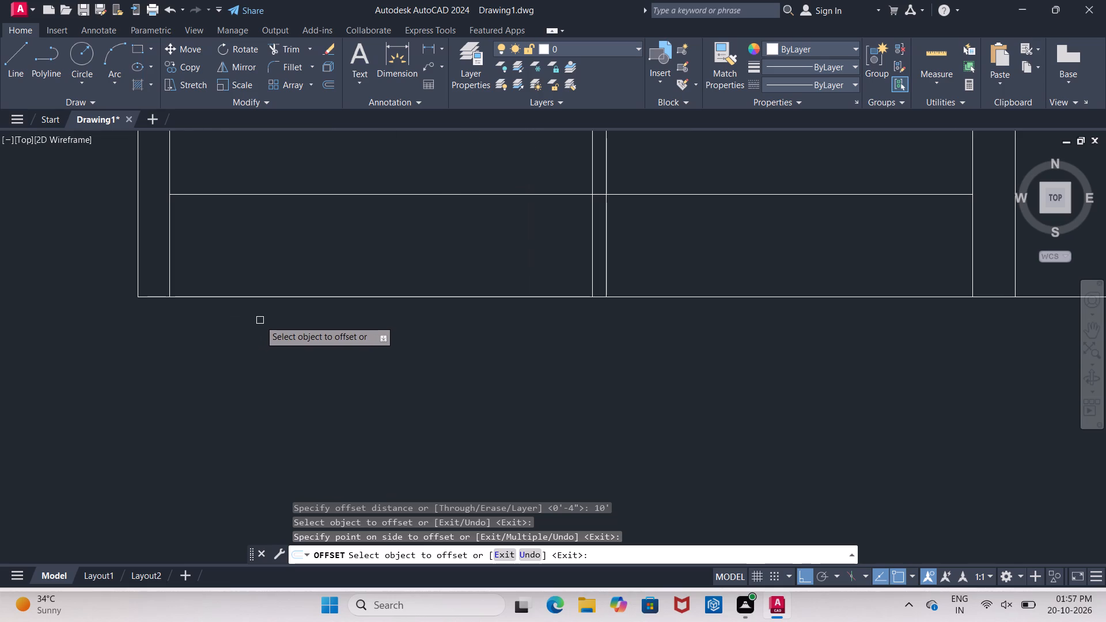
pyautogui.scroll(-3, 264, 339)
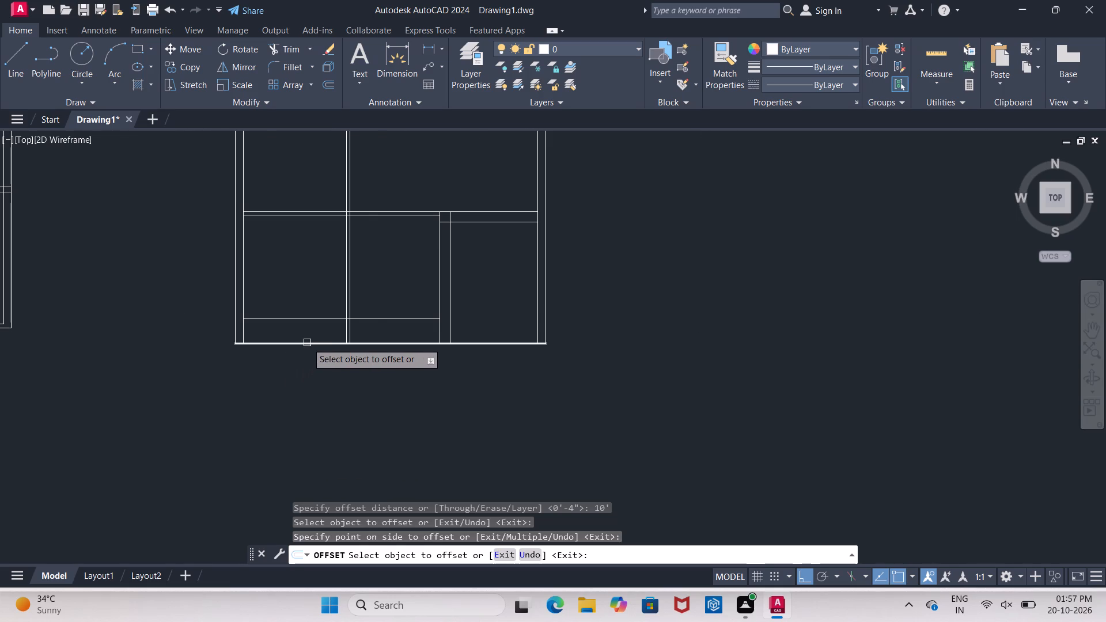
pyautogui.scroll(-1, 306, 346)
pyautogui.scroll(2, 350, 336)
pyautogui.scroll(1, 186, 325)
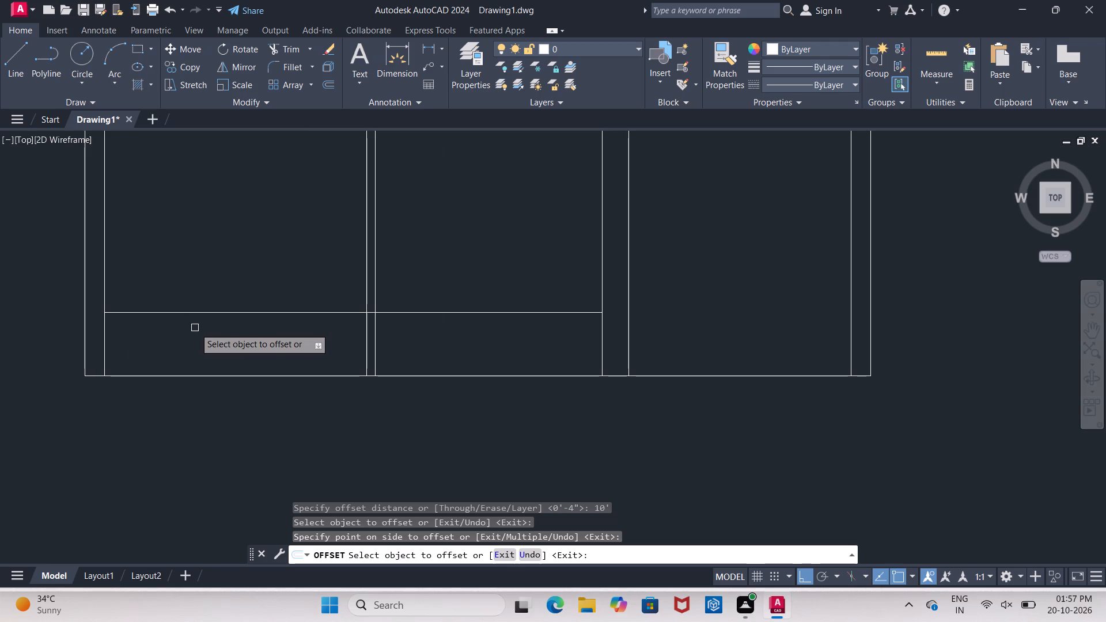
pyautogui.click(201, 312)
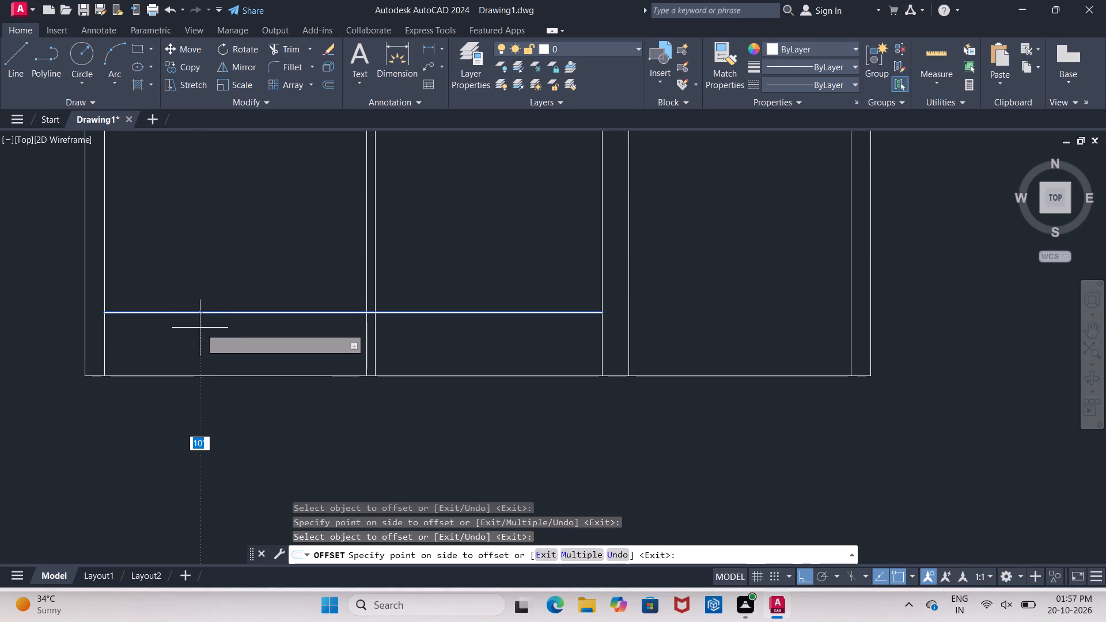
pyautogui.write("1'")
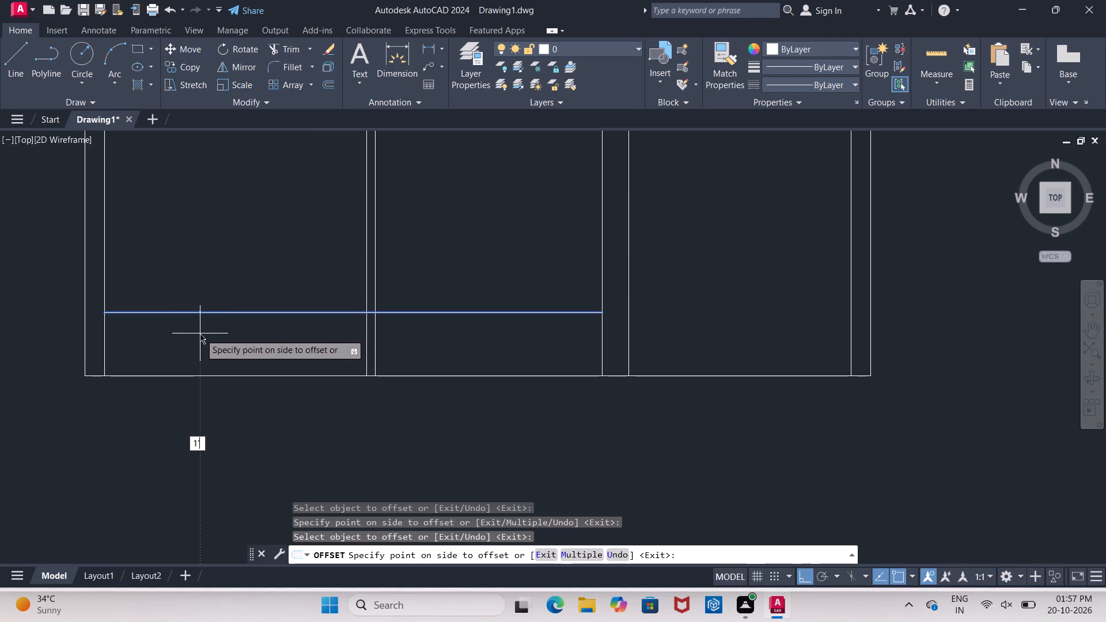
pyautogui.press('Return')
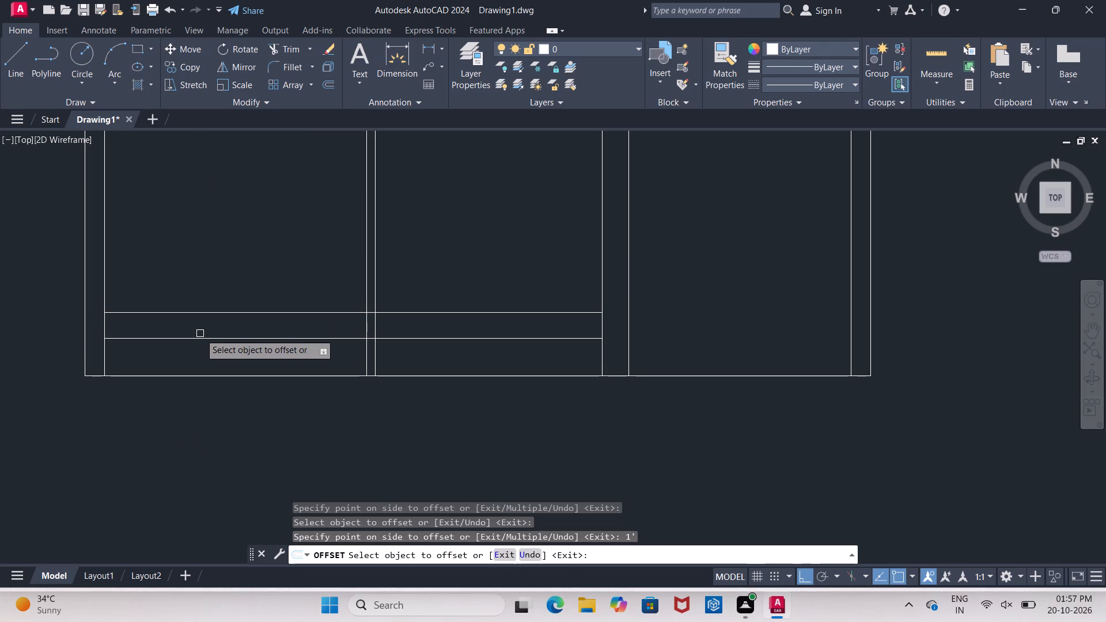
pyautogui.press('Escape')
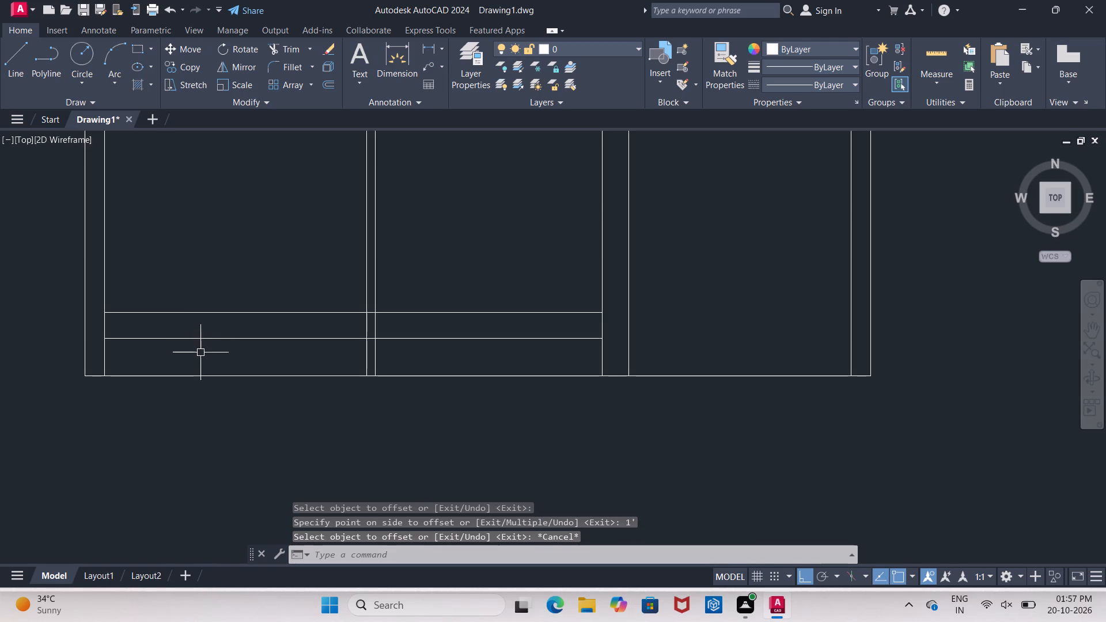
# Trim the two new horizontal lines between the central partition and the vertical pair, keeping them in the southwest room.
pyautogui.scroll(-3, 232, 359)
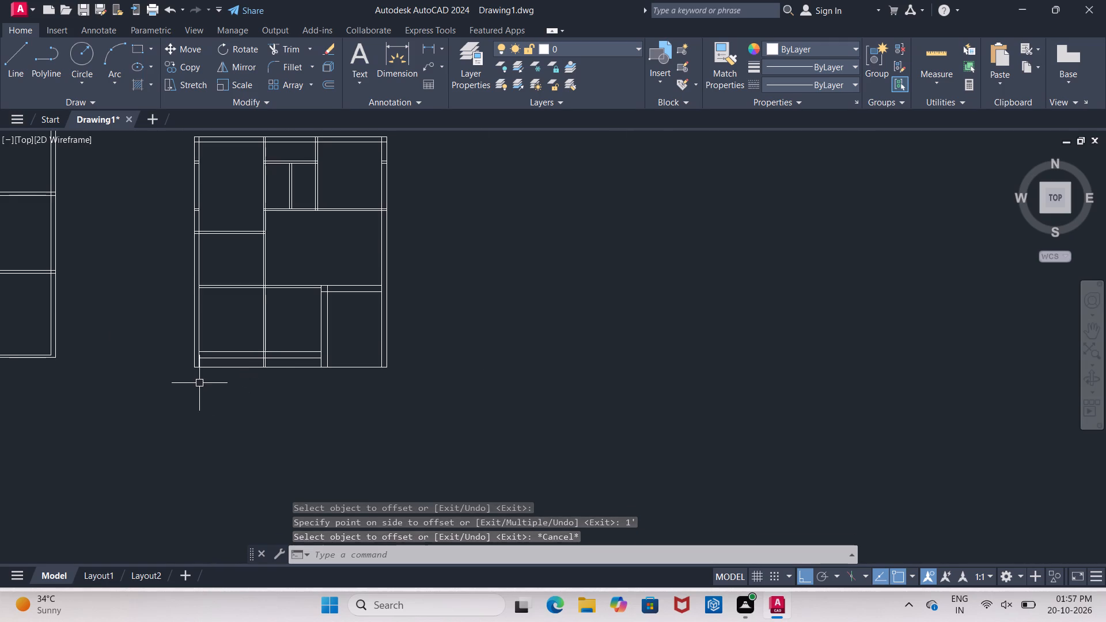
pyautogui.scroll(2, 199, 383)
pyautogui.scroll(-1, 264, 394)
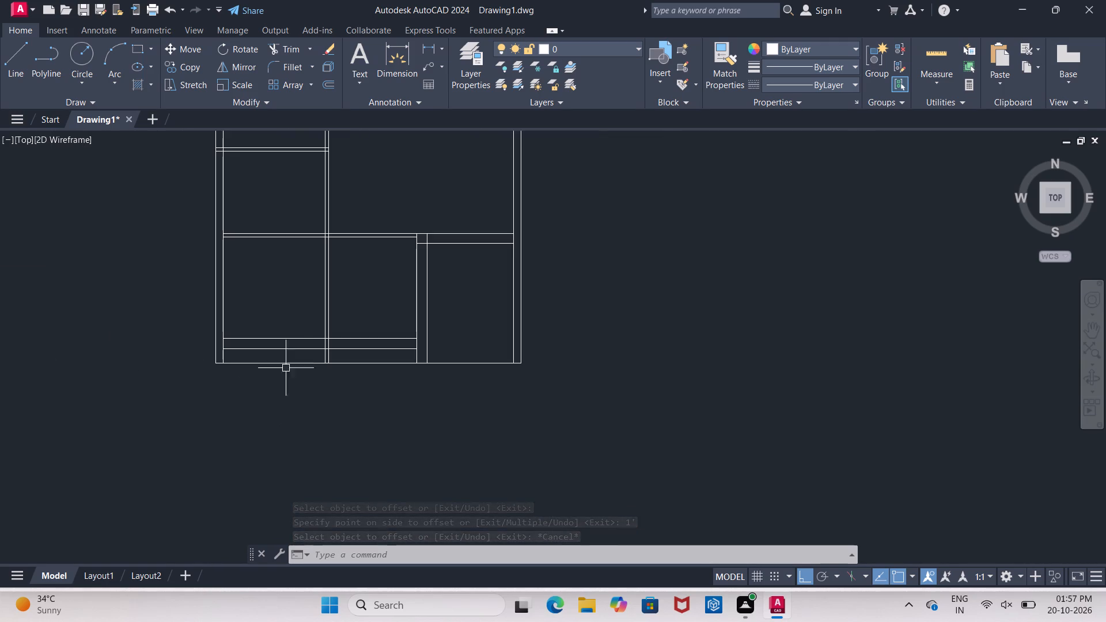
pyautogui.scroll(2, 295, 335)
pyautogui.press('t')
pyautogui.press('r')
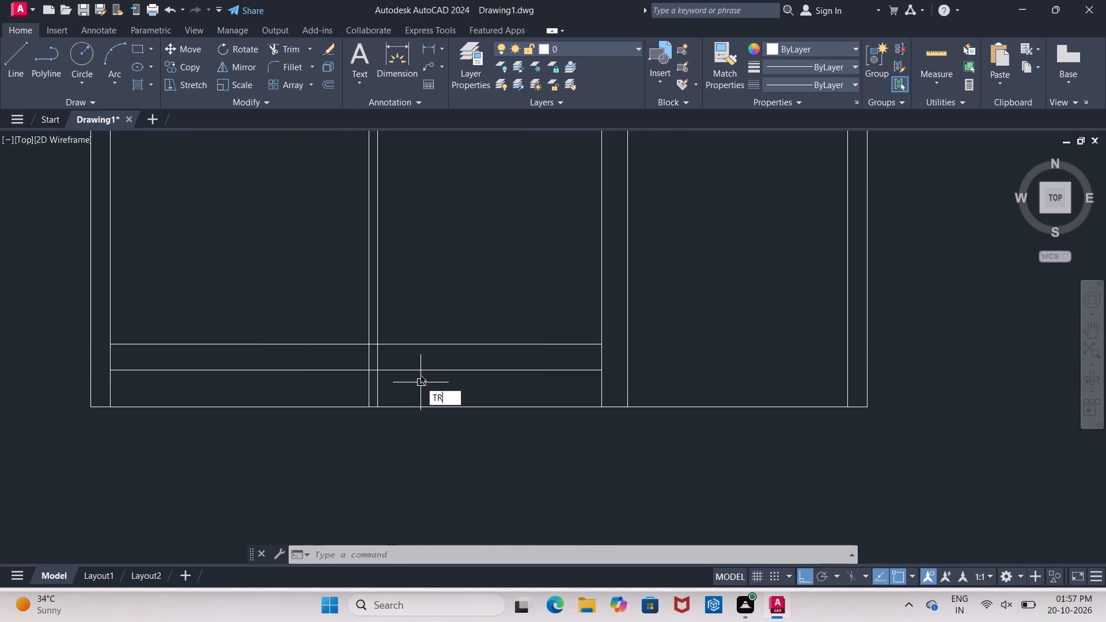
pyautogui.press('Return')
pyautogui.press('Return')
pyautogui.click(425, 379)
pyautogui.click(408, 335)
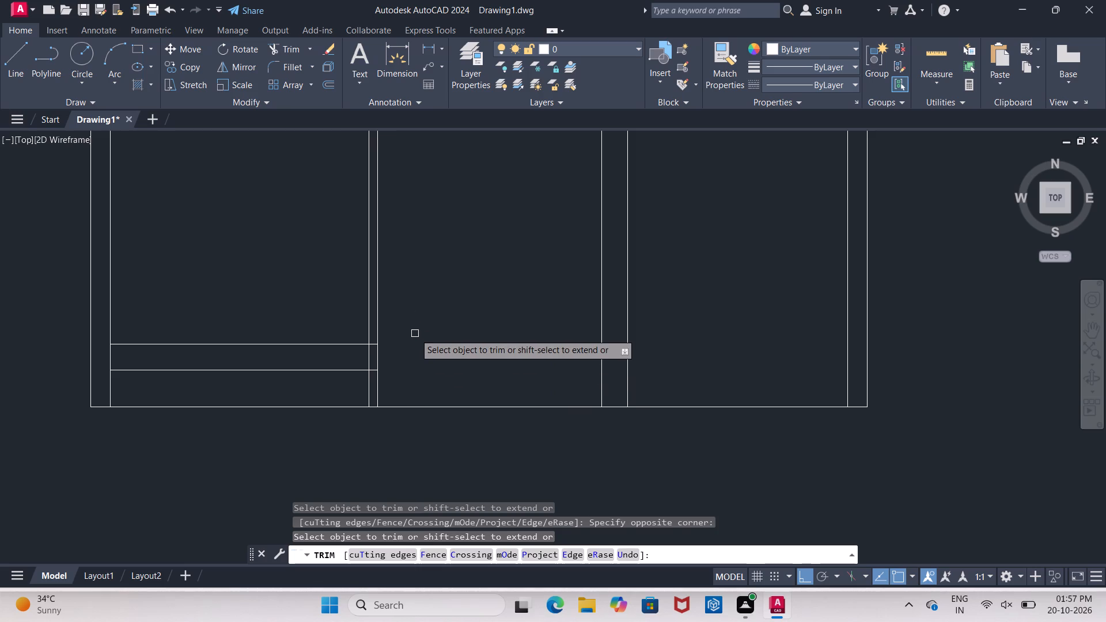
pyautogui.press('Escape')
# Offset the lower line of the south rooms' north partition 7' to the south.
pyautogui.scroll(-5, 409, 333)
pyautogui.scroll(2, 407, 367)
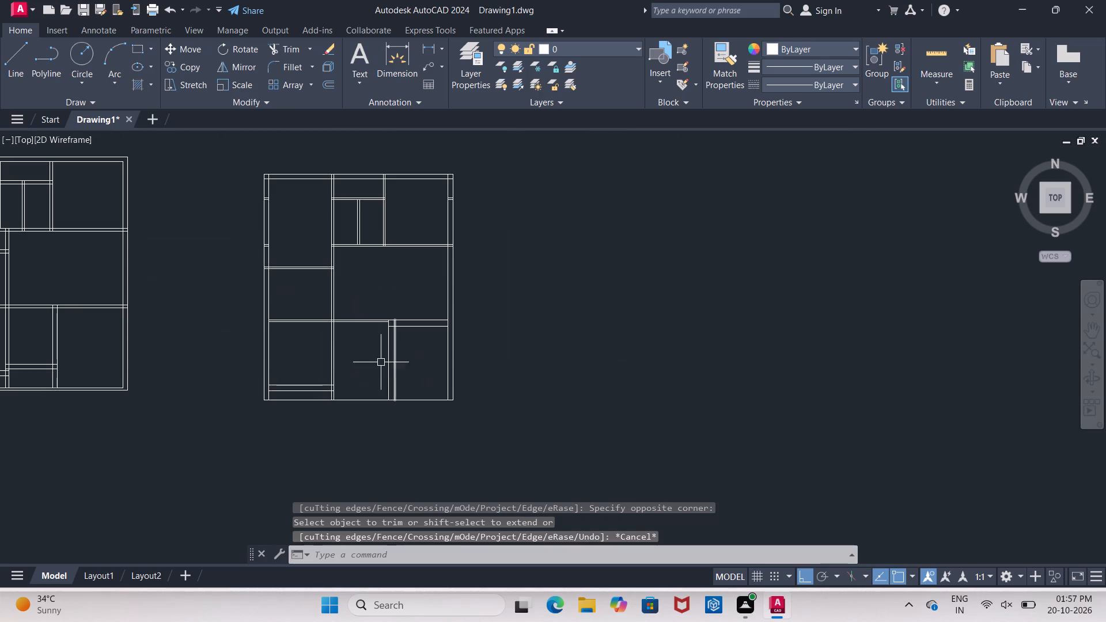
pyautogui.scroll(2, 293, 401)
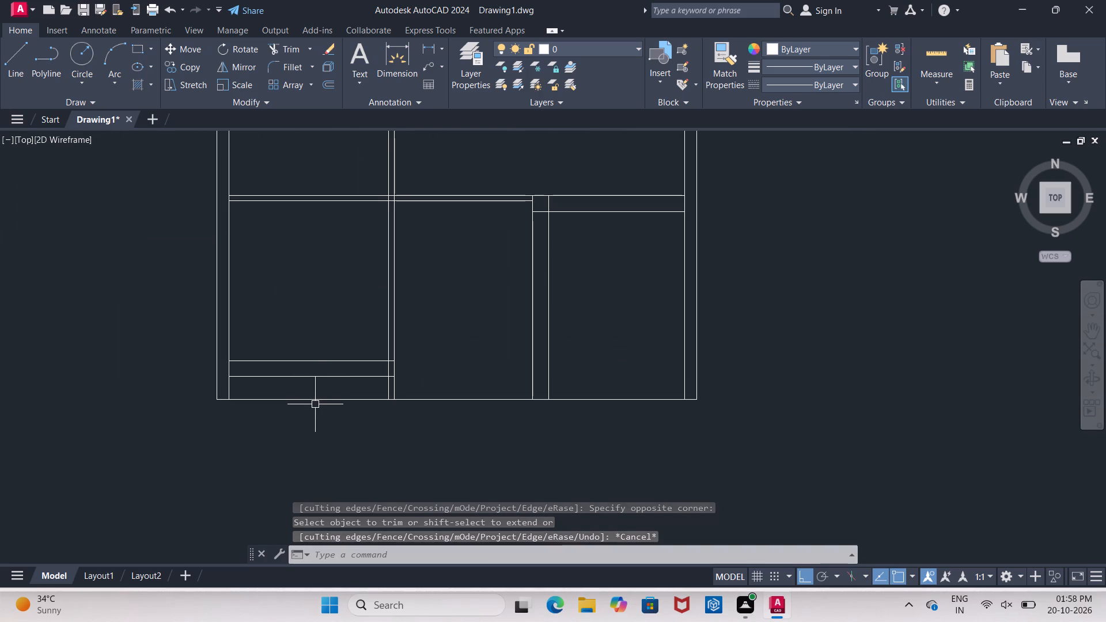
pyautogui.scroll(-2, 313, 417)
pyautogui.scroll(1, 347, 382)
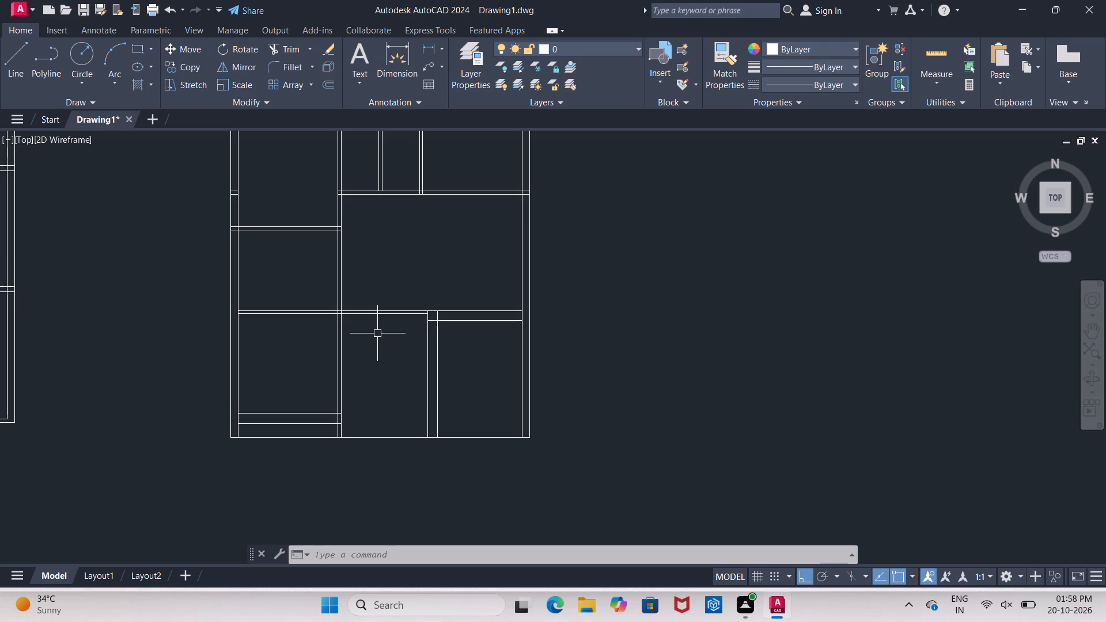
pyautogui.press('o')
pyautogui.press('Return')
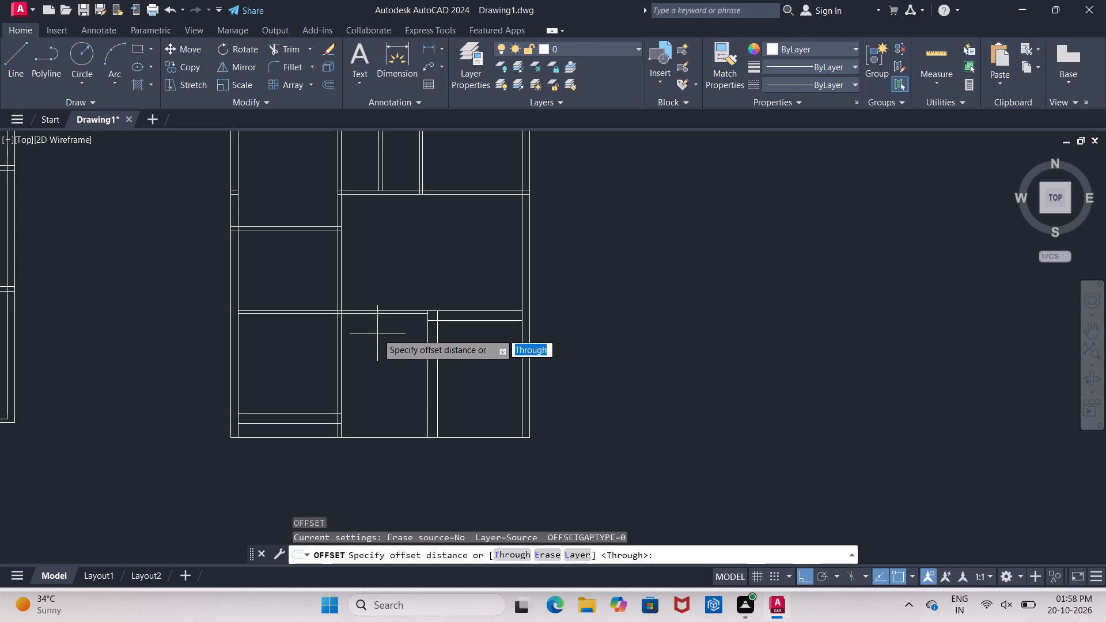
pyautogui.write("7'")
pyautogui.press('Return')
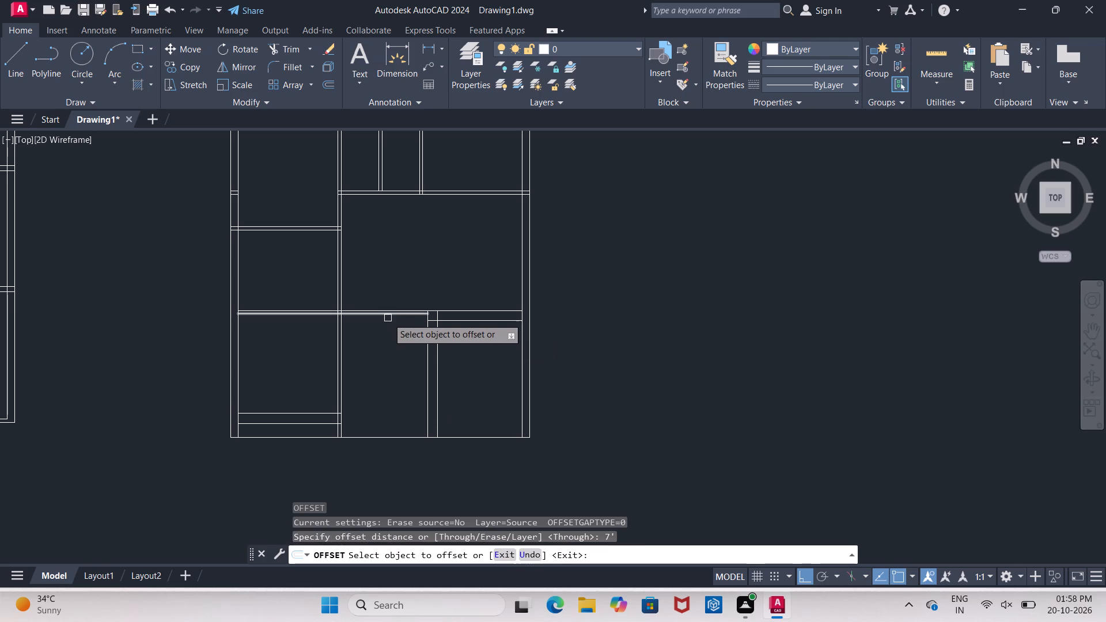
pyautogui.click(388, 313)
pyautogui.click(389, 354)
# Offset the 7' offset line a further 1' to the south.
pyautogui.click(382, 385)
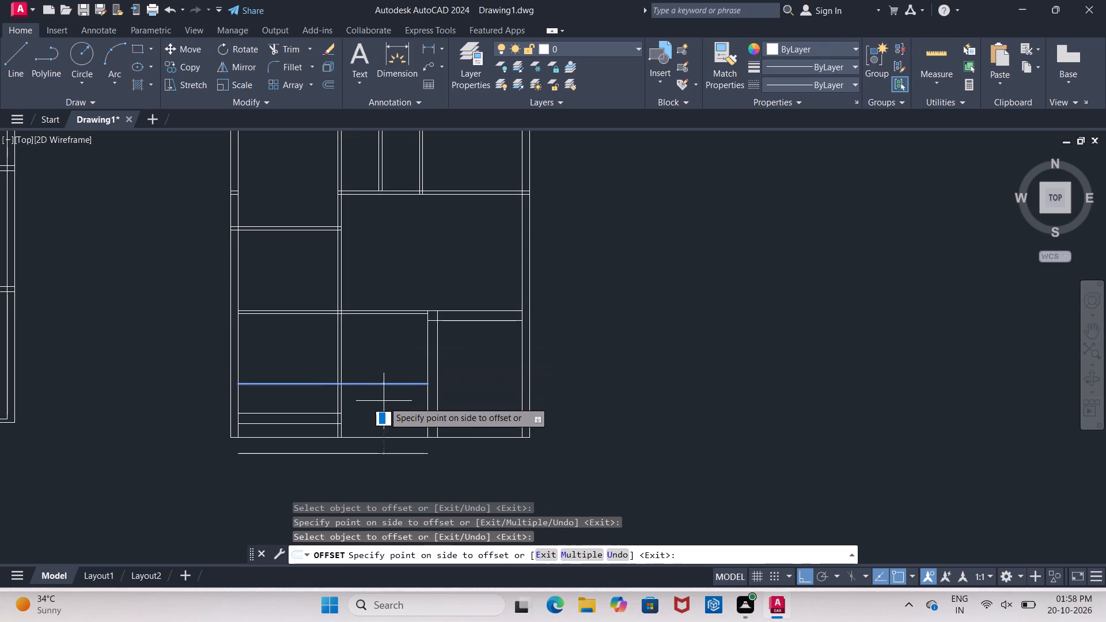
pyautogui.press('1')
pyautogui.press("'")
pyautogui.press('Return')
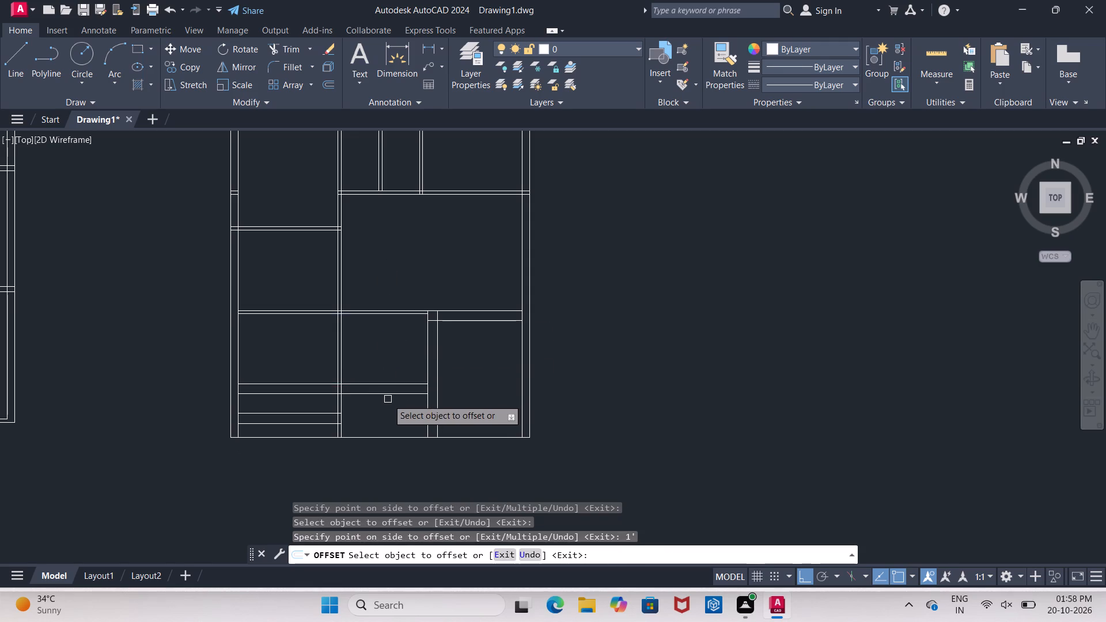
pyautogui.press('Escape')
# Trim the two newest horizontal lines between the west wall and the central partition.
pyautogui.write('TR')
pyautogui.press('Return')
pyautogui.press('Return')
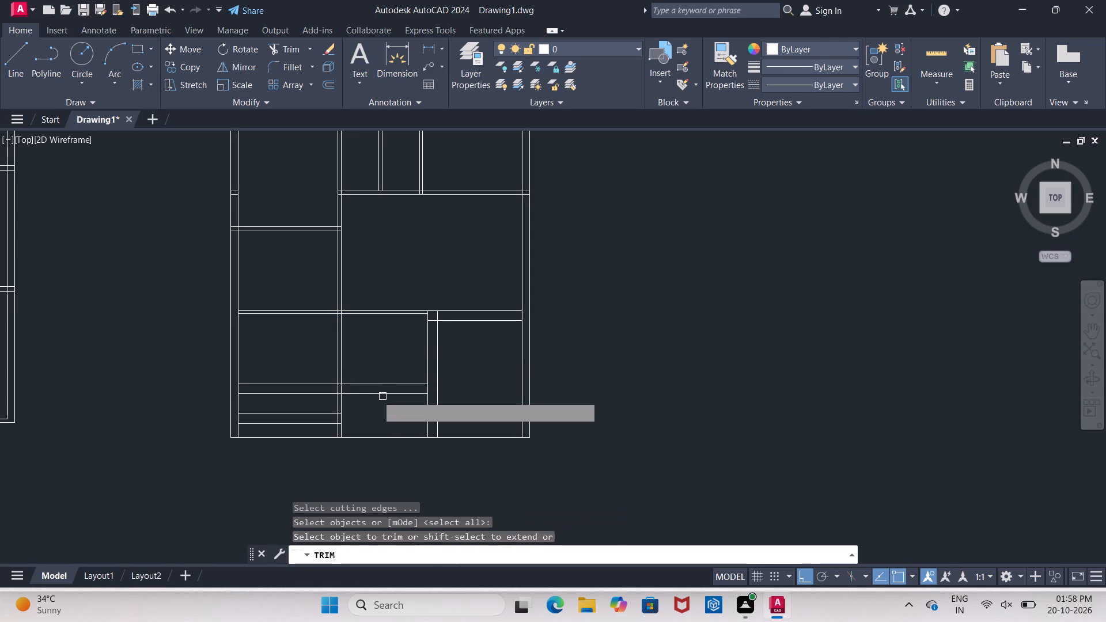
pyautogui.click(318, 399)
pyautogui.click(306, 376)
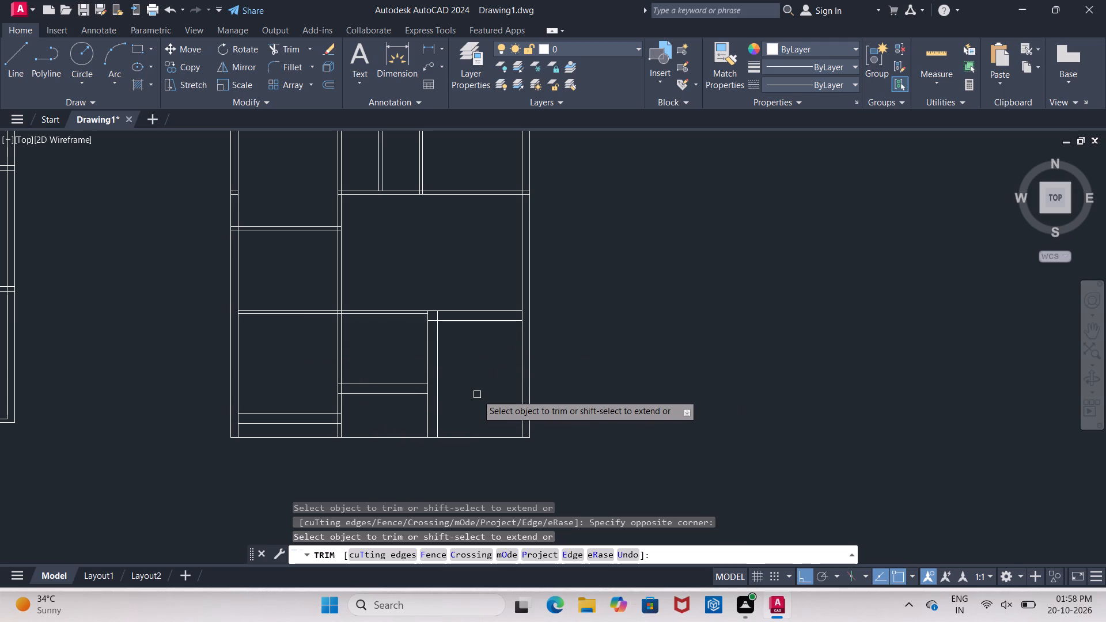
pyautogui.press('Escape')
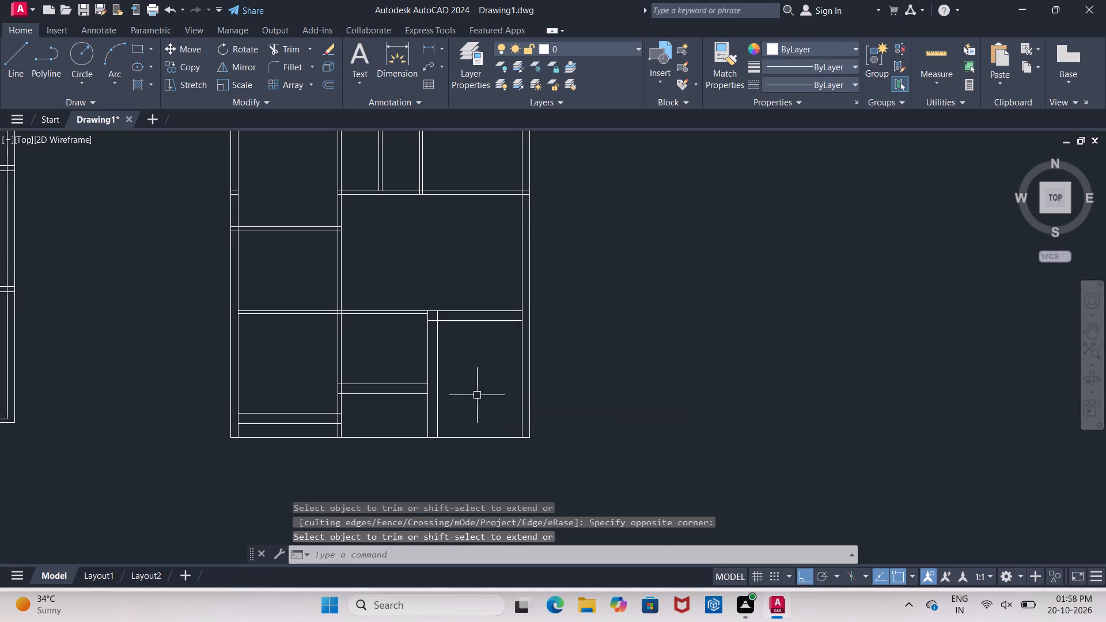
# Extend the south-middle room's two horizontal lines east to the far line of the vertical pair.
pyautogui.write('EX')
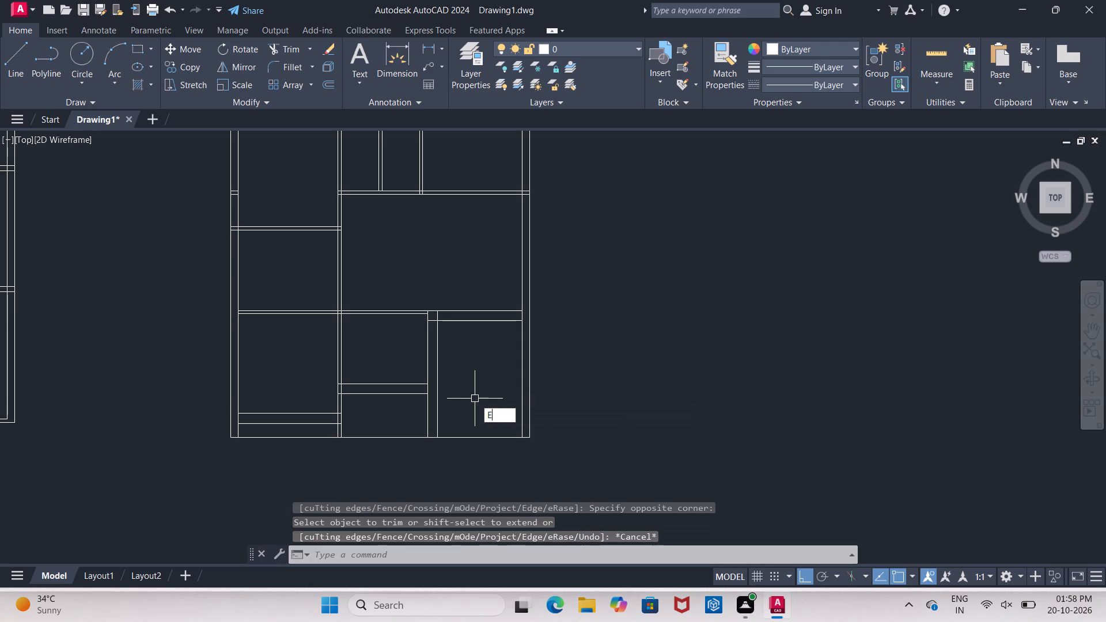
pyautogui.press('Return')
pyautogui.press('Return')
pyautogui.click(400, 381)
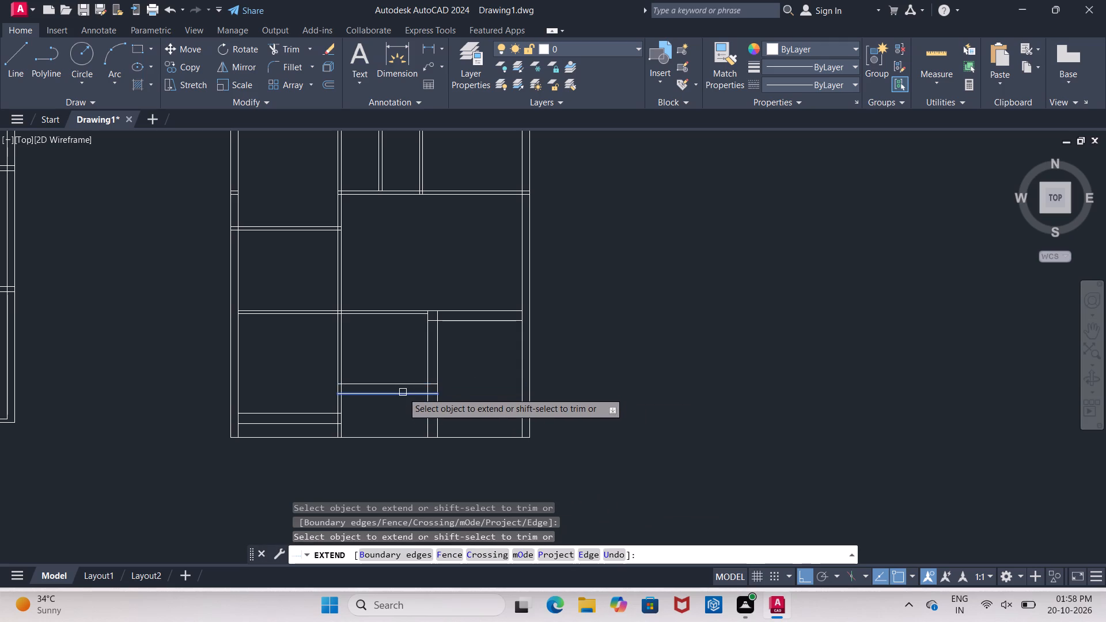
pyautogui.click(403, 393)
pyautogui.press('Escape')
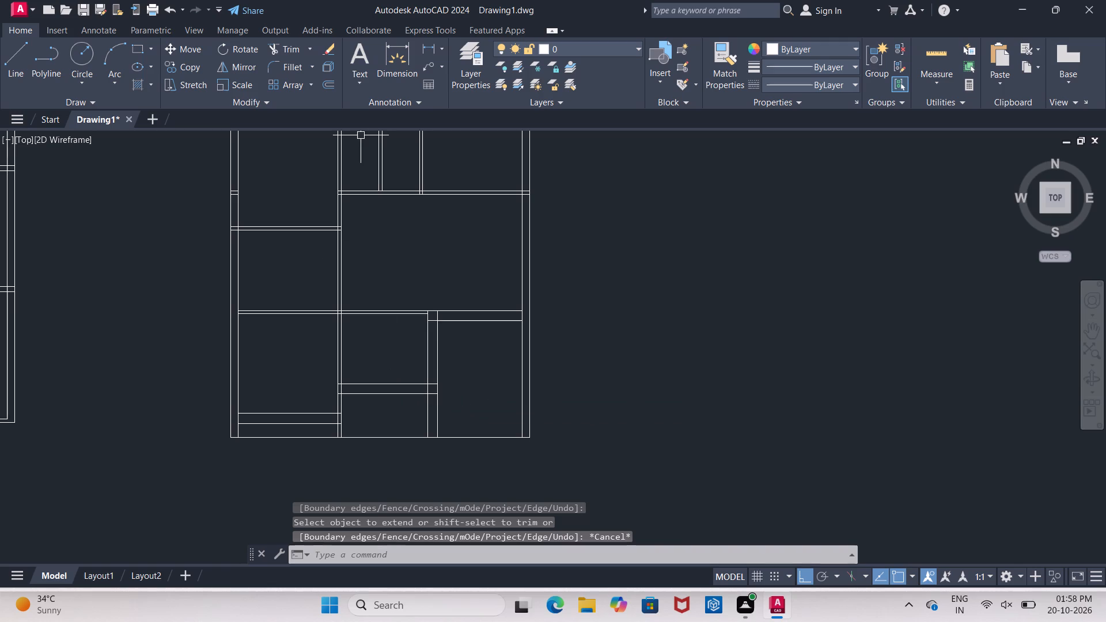
# Measure the distance from the south-middle room's lower horizontal line to the plan's south edge.
pyautogui.click(392, 70)
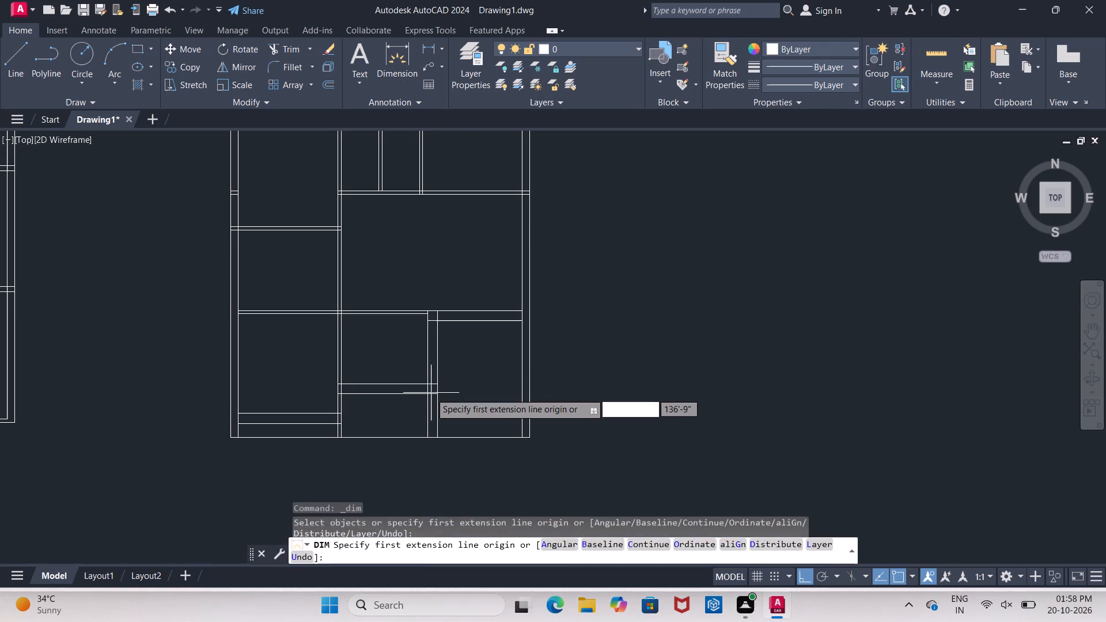
pyautogui.click(426, 393)
pyautogui.click(429, 437)
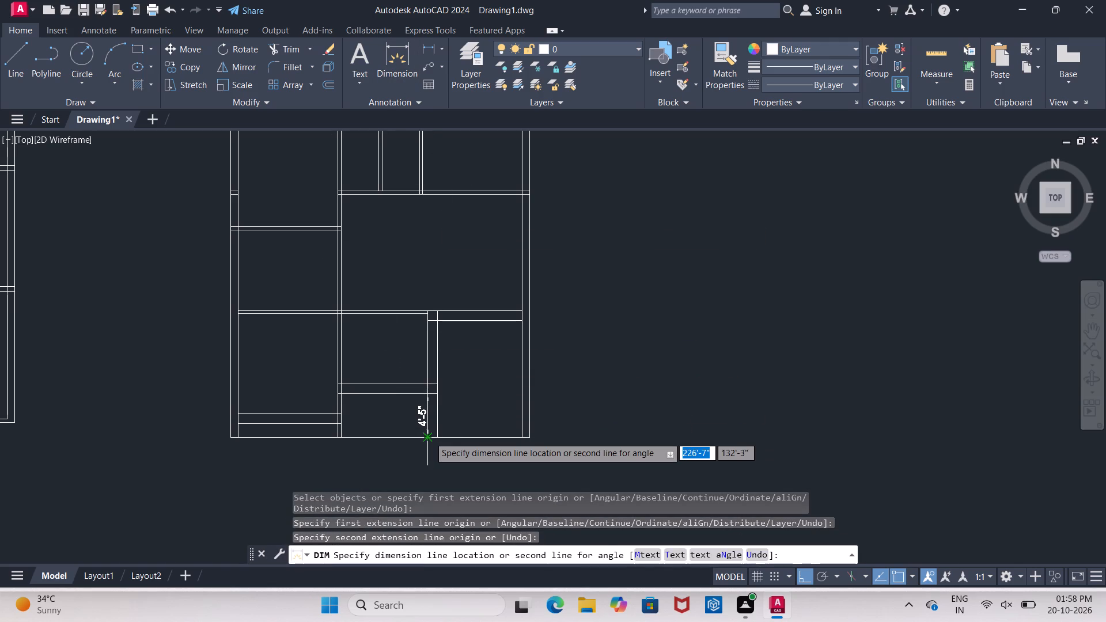
pyautogui.press('Escape')
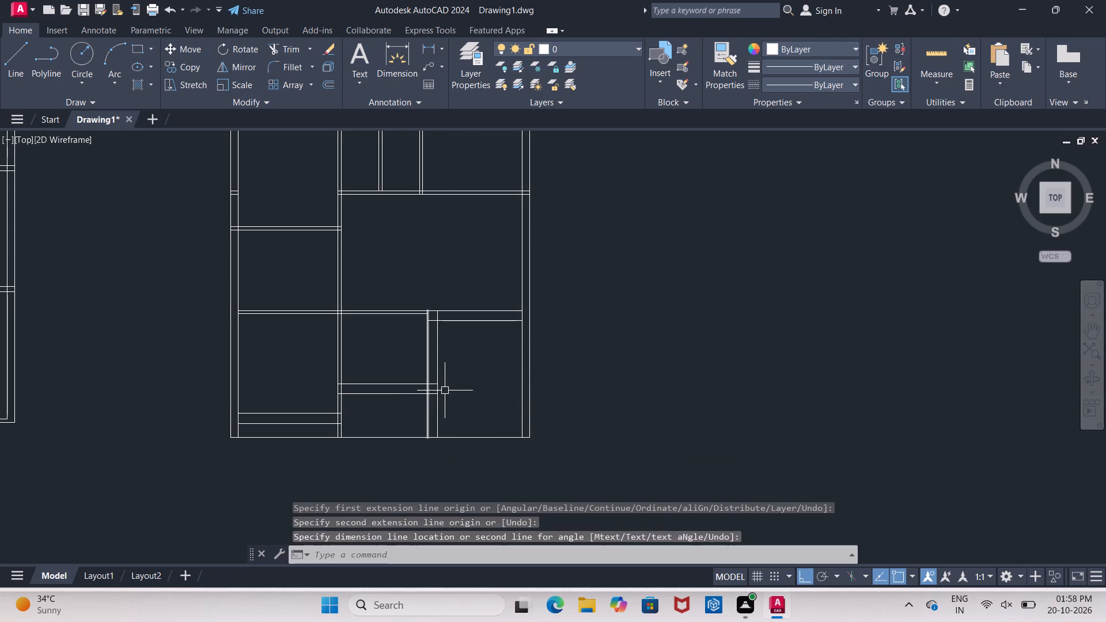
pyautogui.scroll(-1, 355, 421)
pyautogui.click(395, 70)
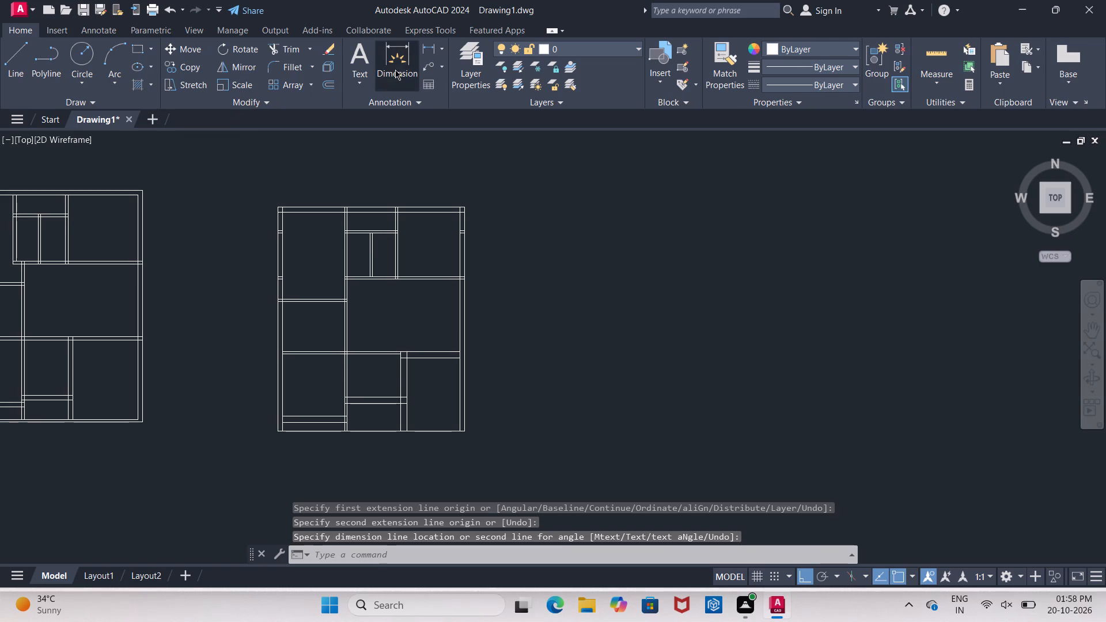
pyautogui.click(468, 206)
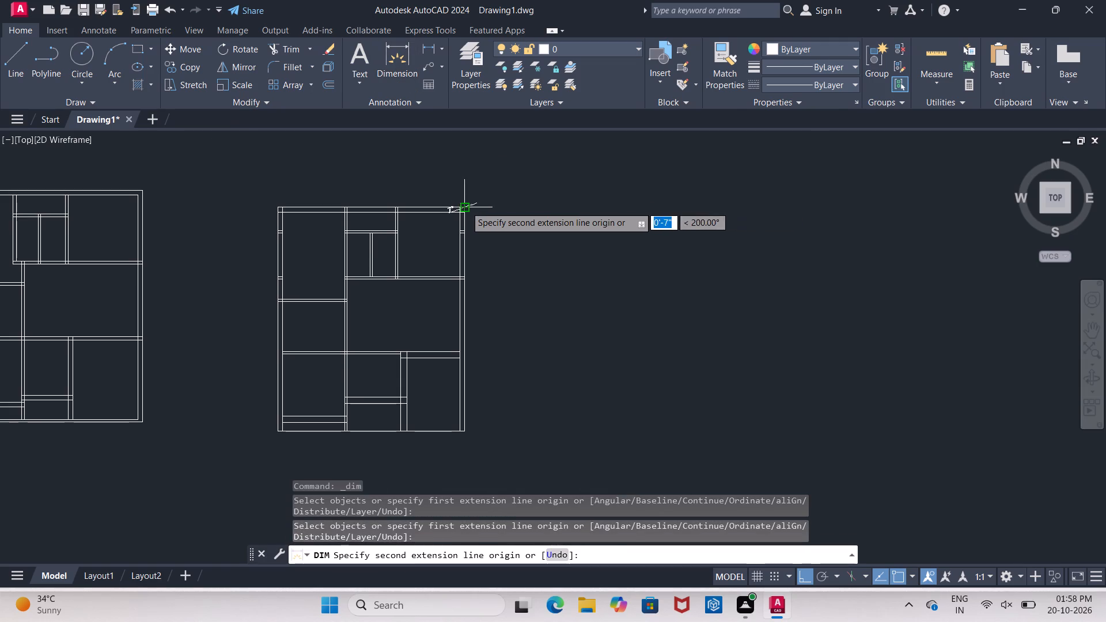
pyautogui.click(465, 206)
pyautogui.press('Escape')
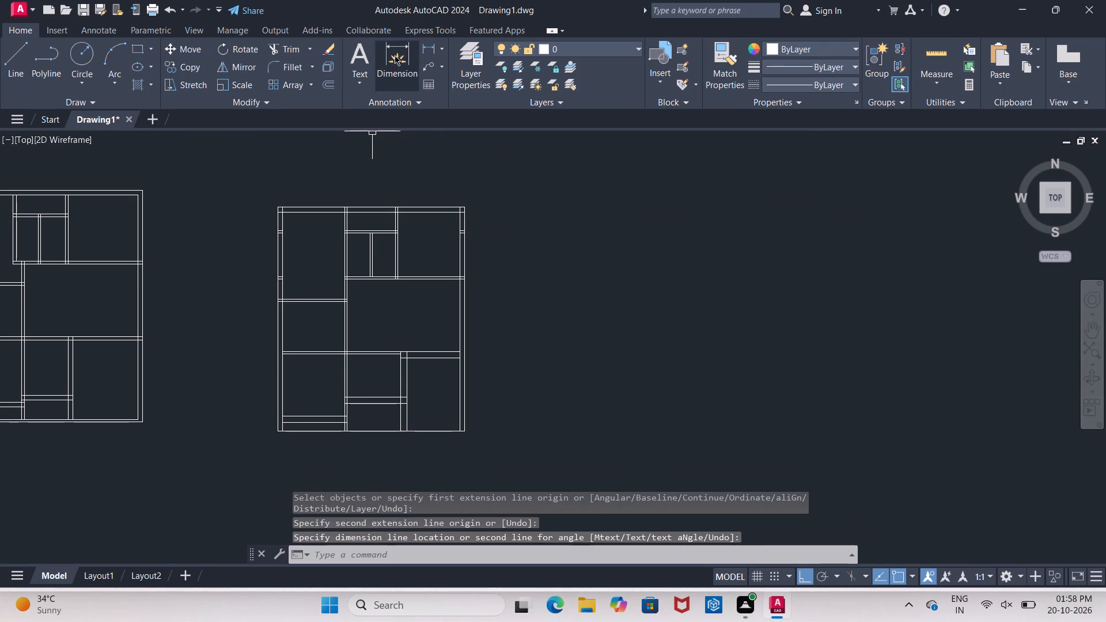
# Measure the second plan's overall north-south length along its east outer edge.
pyautogui.click(395, 56)
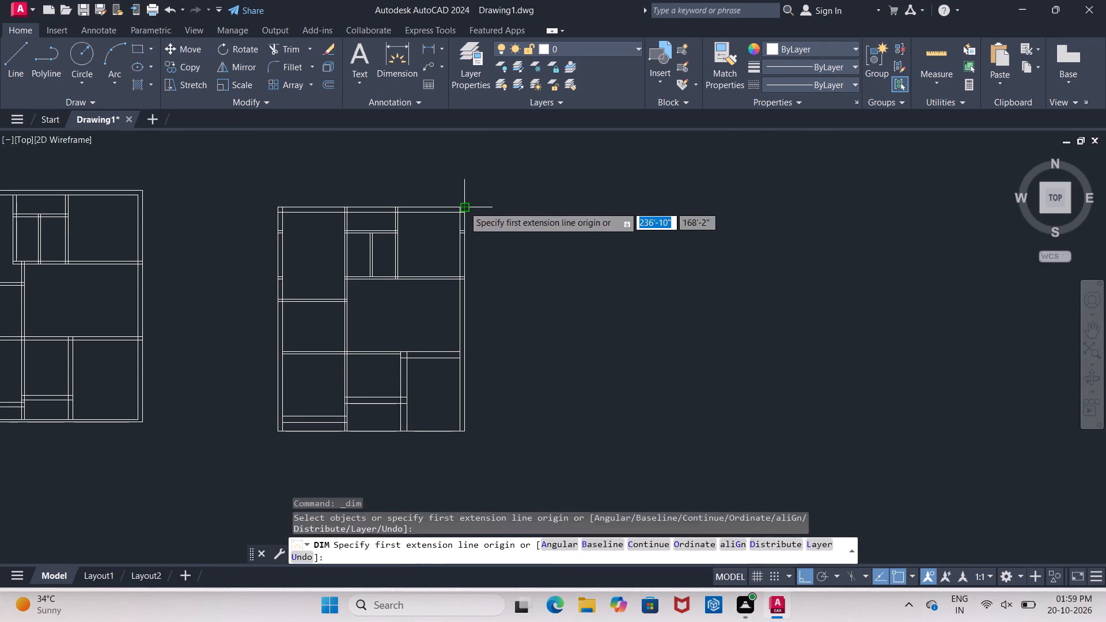
pyautogui.click(464, 206)
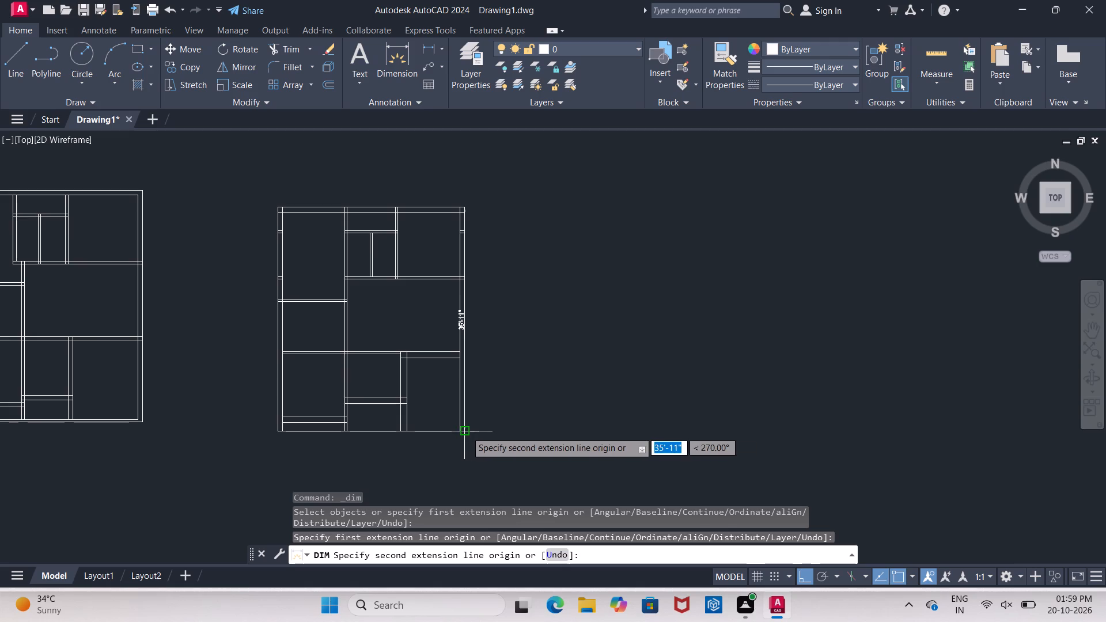
pyautogui.click(464, 430)
pyautogui.scroll(3, 491, 414)
pyautogui.scroll(-1, 491, 414)
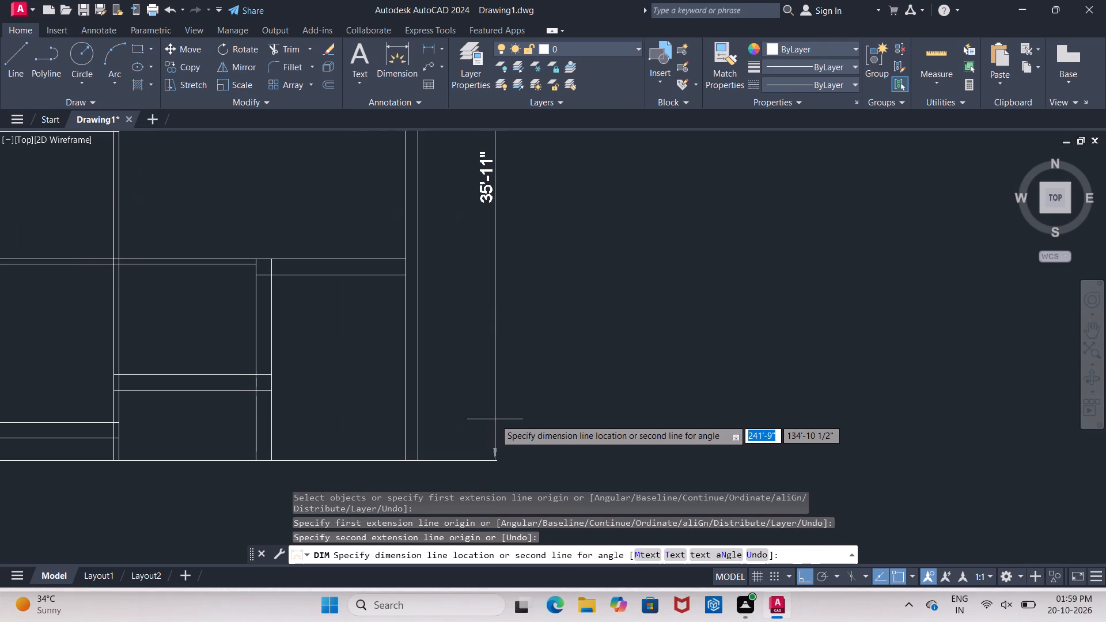
pyautogui.press('Escape')
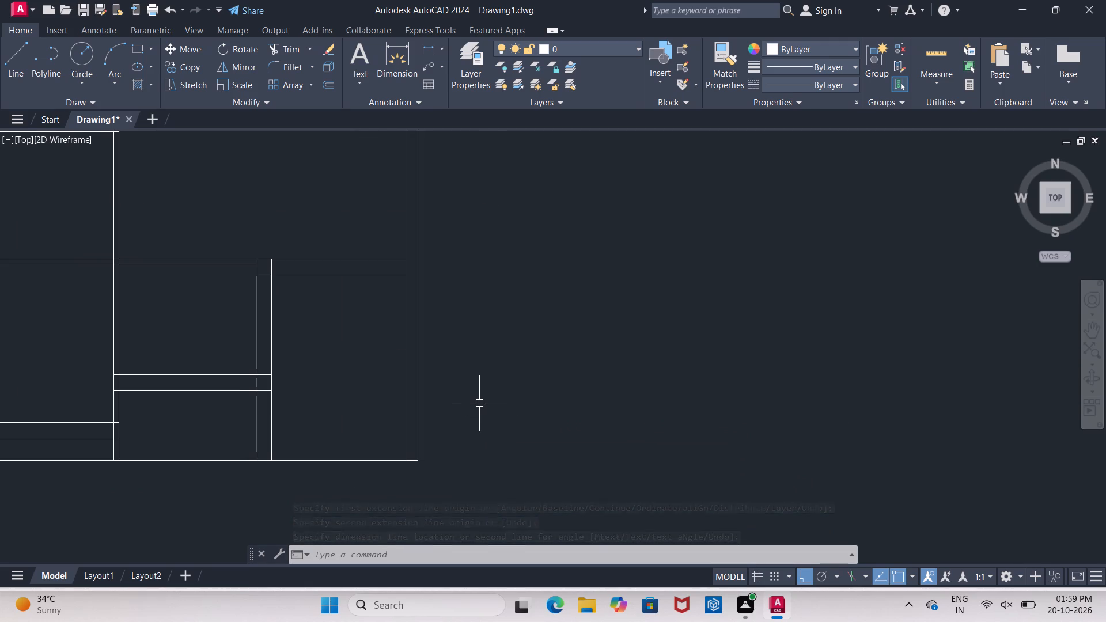
# Measure the northwest room's depth along the west wall, from the inner north wall line to the partition below.
pyautogui.scroll(-3, 513, 373)
pyautogui.scroll(3, 444, 356)
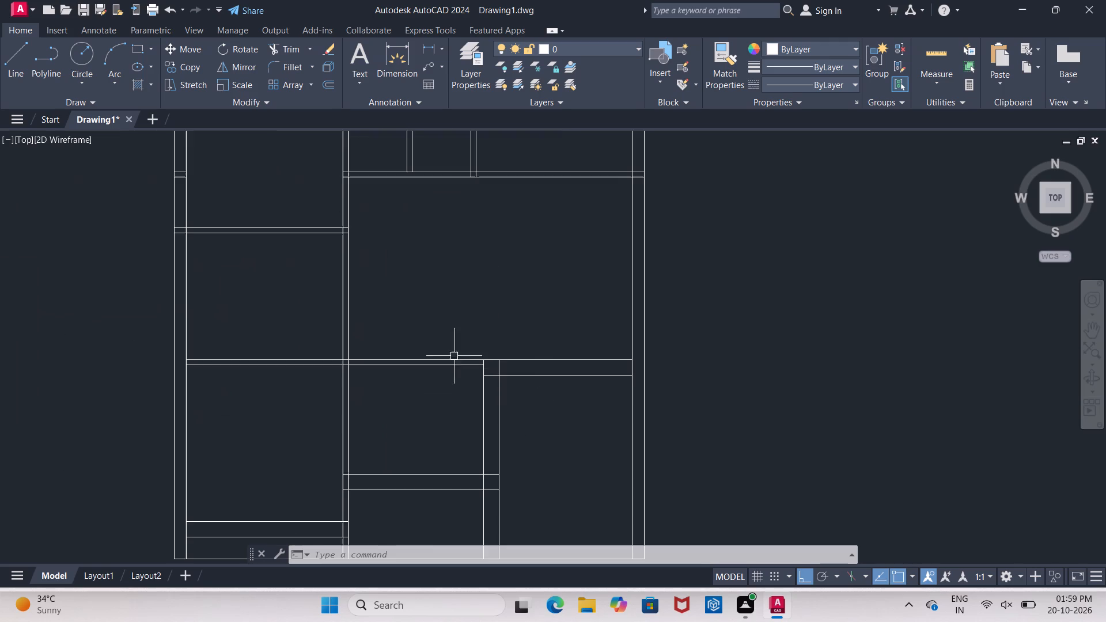
pyautogui.scroll(-2, 410, 297)
pyautogui.scroll(1, 510, 369)
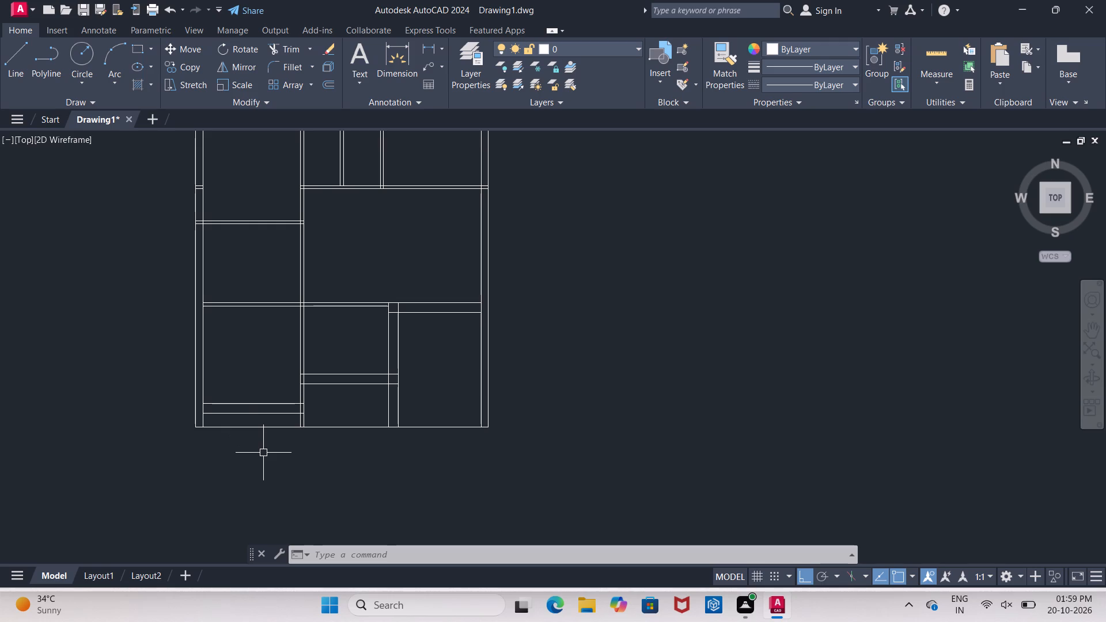
pyautogui.scroll(-1, 262, 456)
pyautogui.scroll(1, 261, 455)
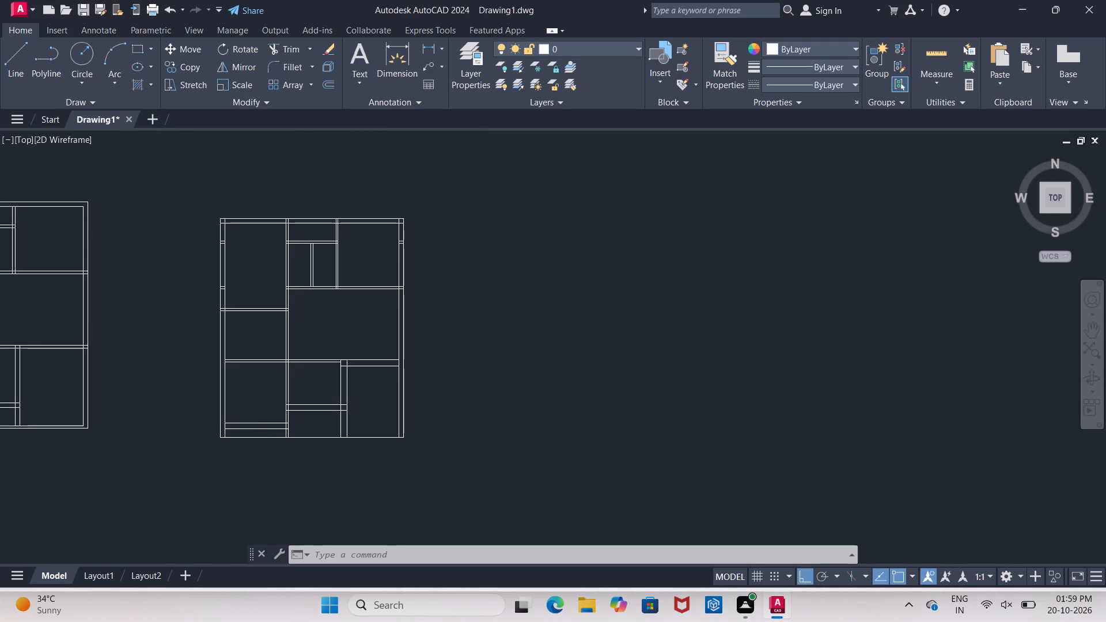
pyautogui.click(407, 58)
pyautogui.scroll(-1, 195, 260)
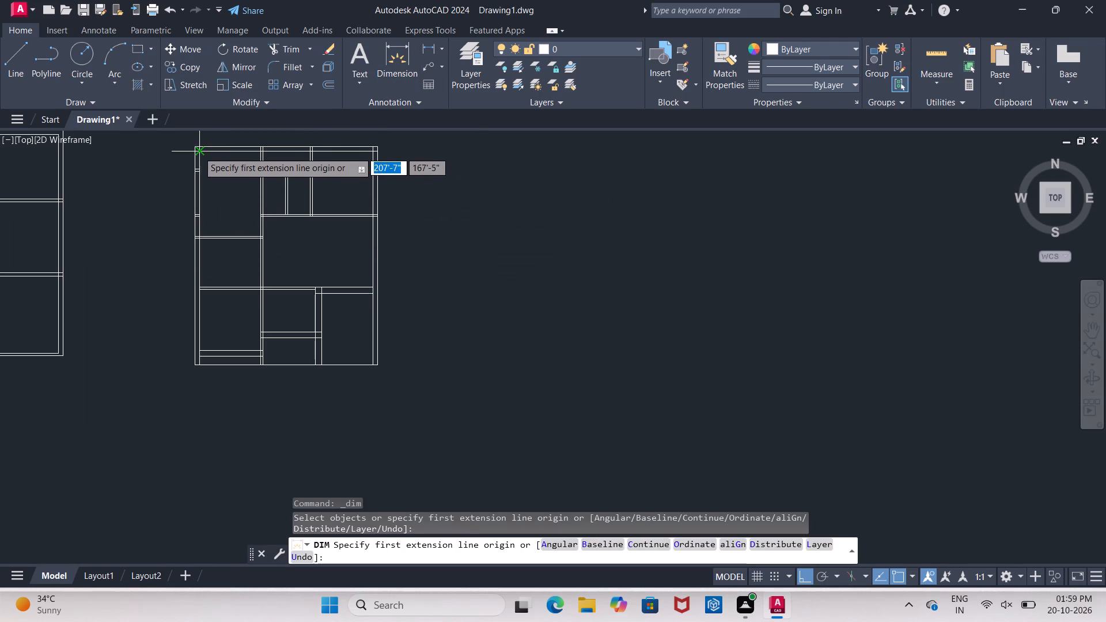
pyautogui.click(198, 151)
pyautogui.scroll(3, 199, 232)
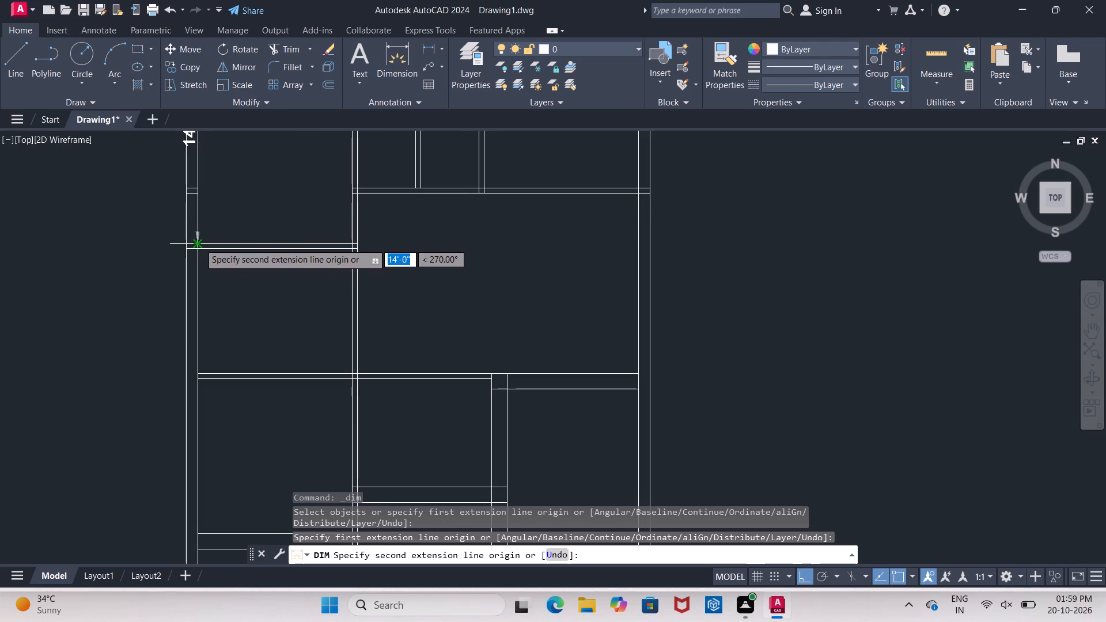
pyautogui.click(199, 243)
pyautogui.scroll(-2, 202, 238)
pyautogui.scroll(1, 202, 240)
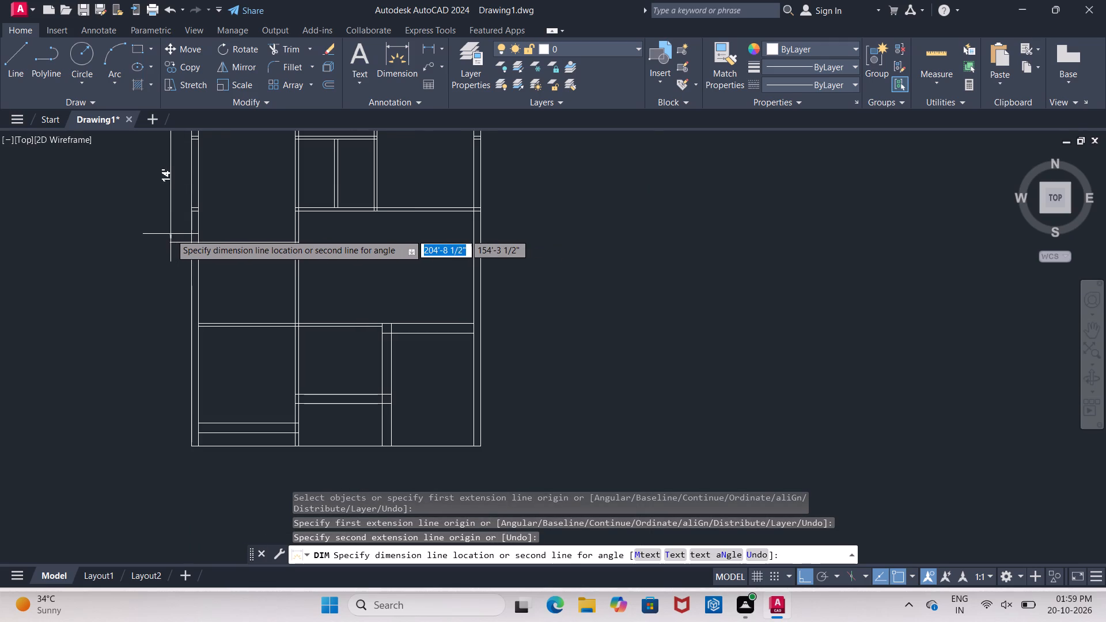
pyautogui.press('Escape')
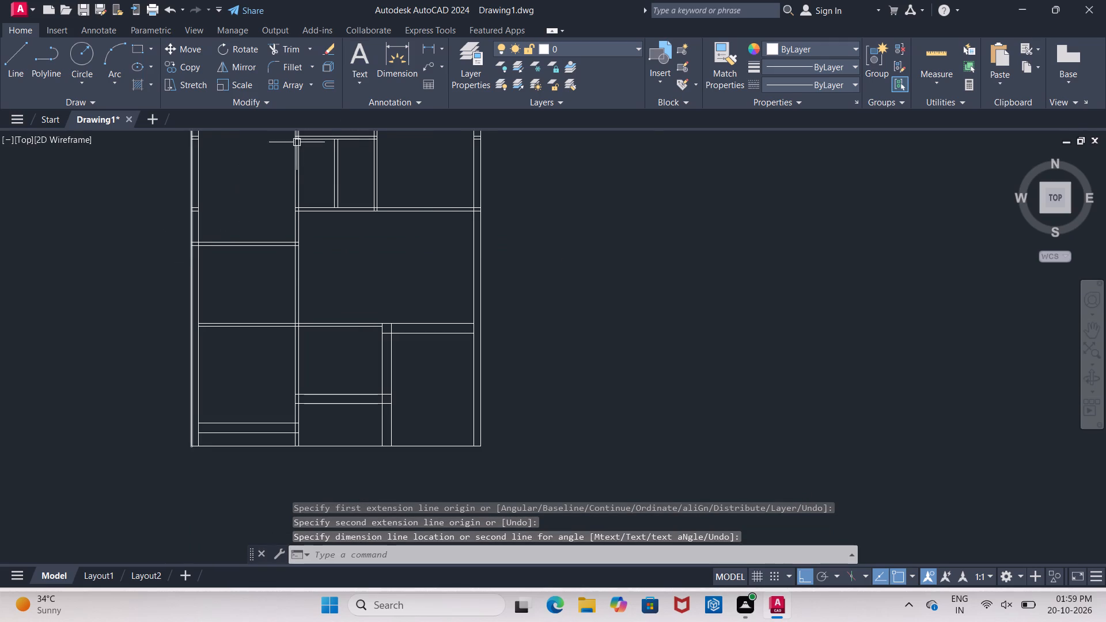
# Measure the west-middle room's north-south depth along the inner face of the west wall.
pyautogui.click(400, 70)
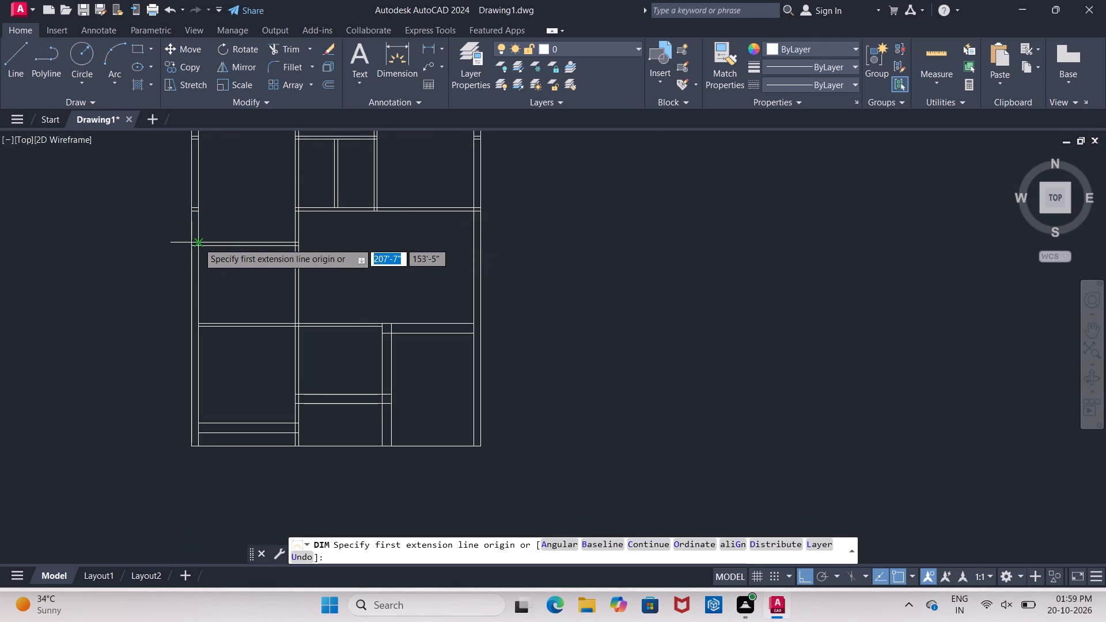
pyautogui.click(200, 245)
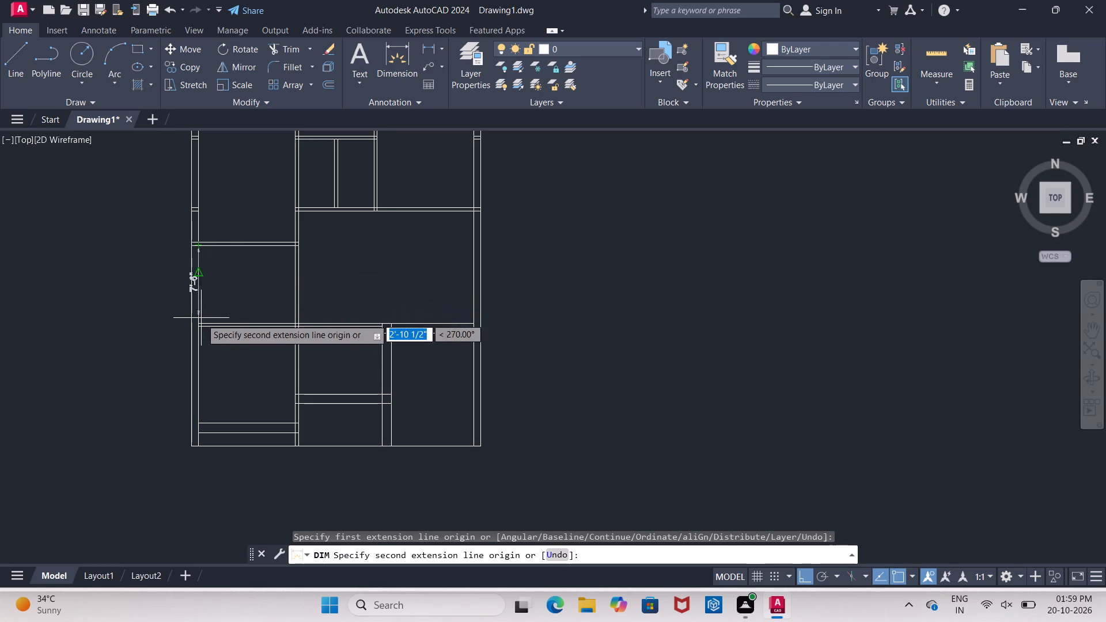
pyautogui.click(199, 324)
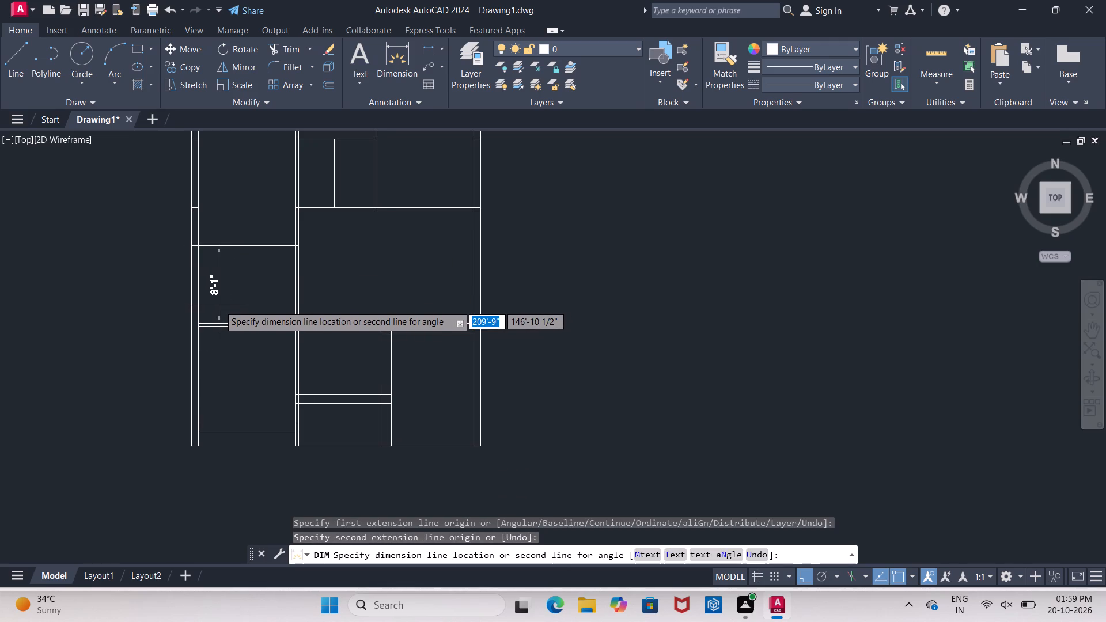
pyautogui.press('Escape')
pyautogui.press('Escape')
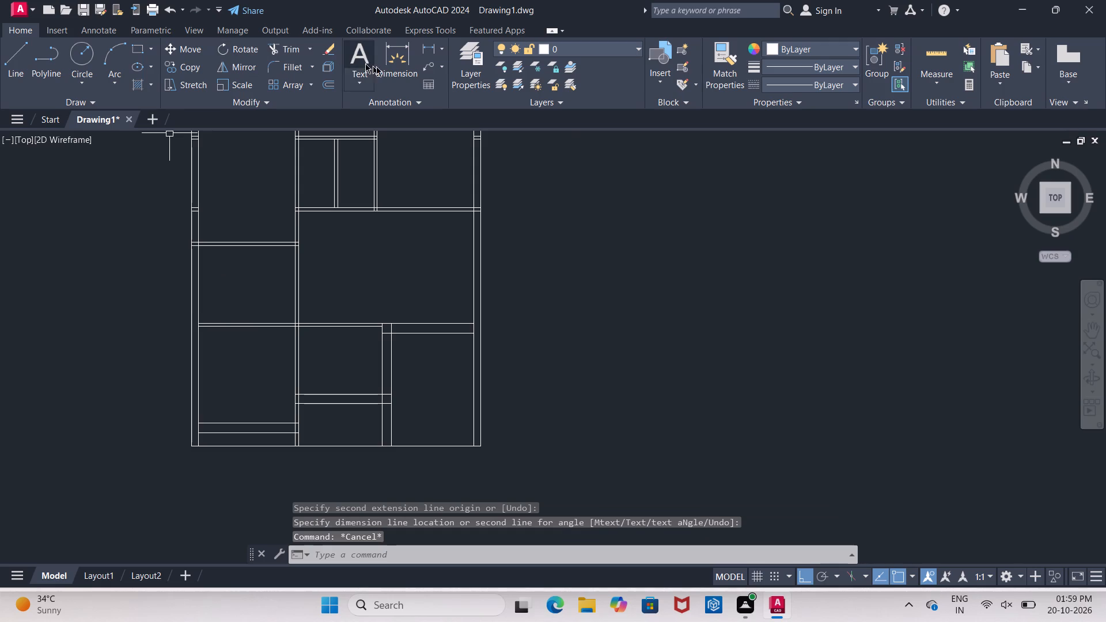
# Measure the large central room's north-south depth along the central partition.
pyautogui.click(394, 67)
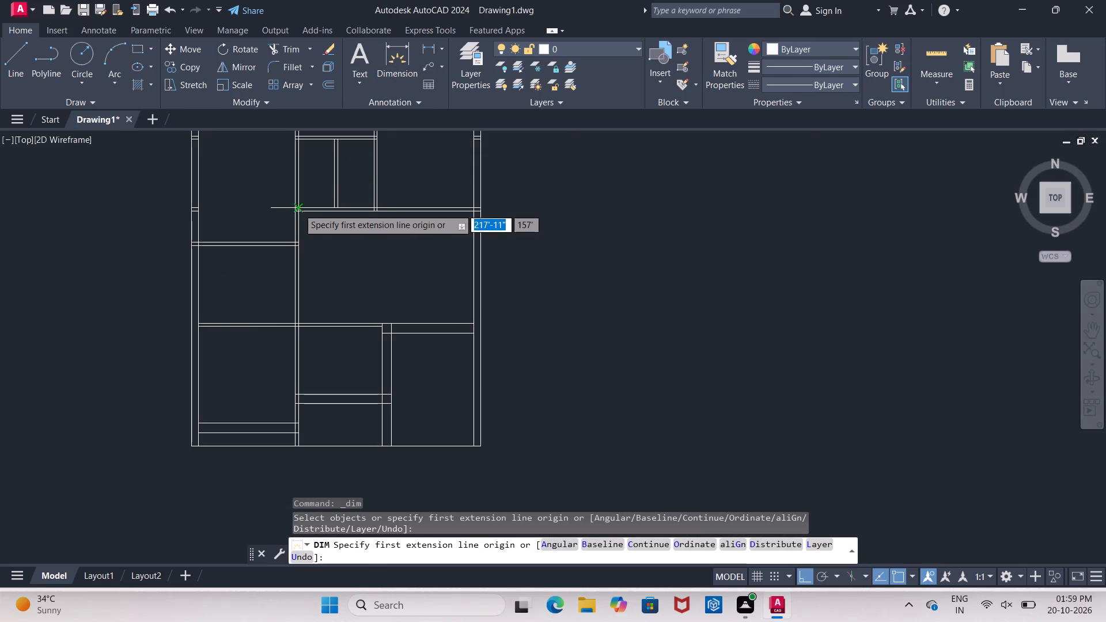
pyautogui.click(298, 211)
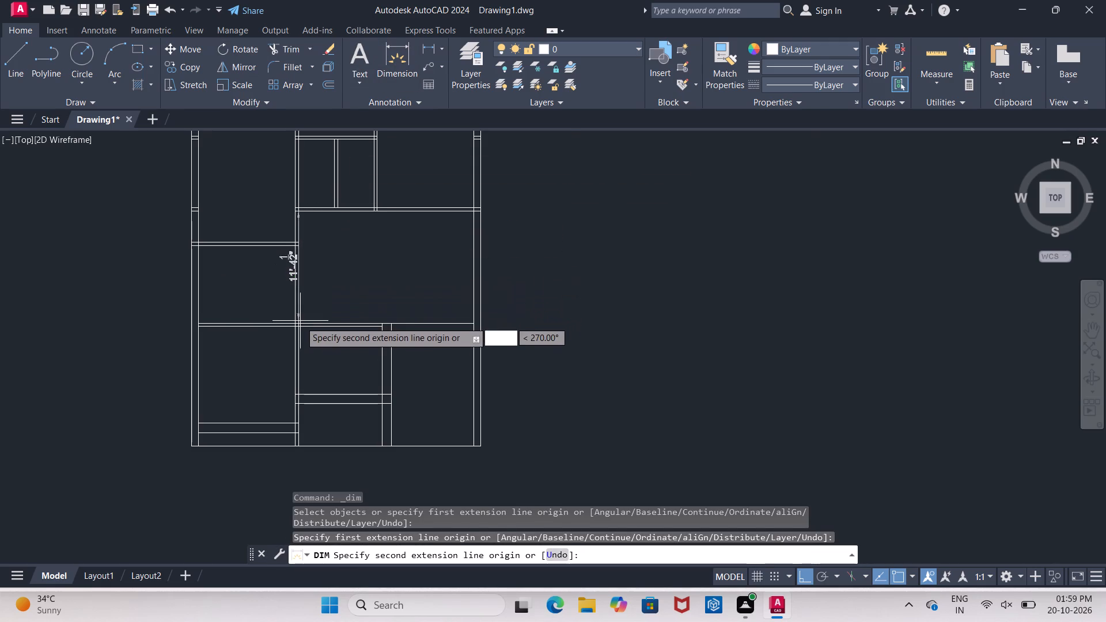
pyautogui.click(300, 323)
pyautogui.press('Escape')
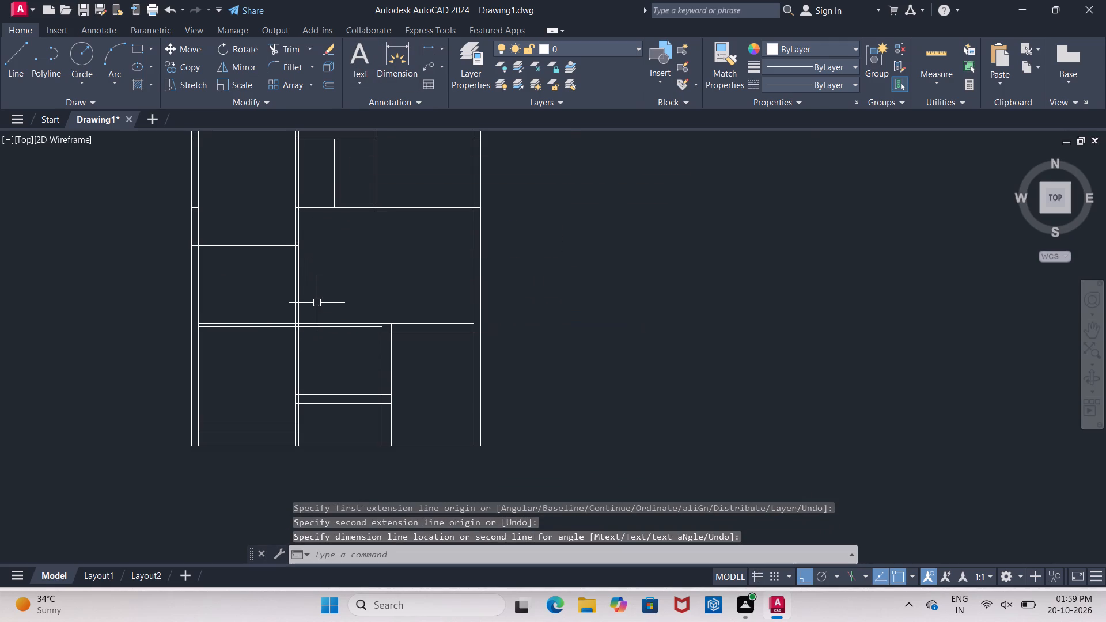
# Measure the south-middle room's depth from its north wall to the upper of its two horizontal lines.
pyautogui.click(399, 57)
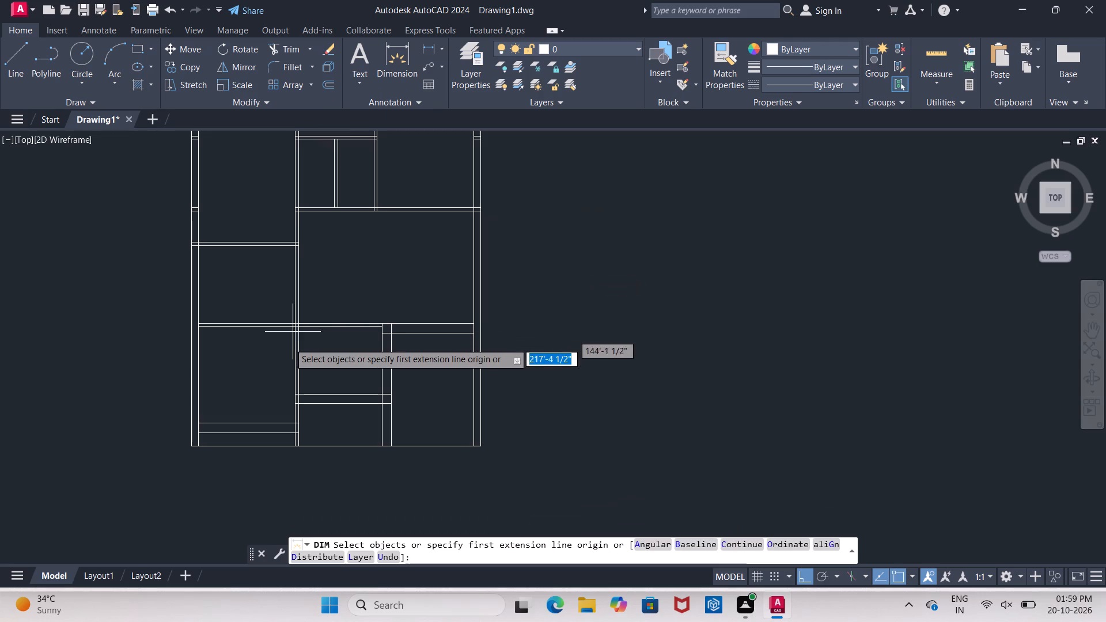
pyautogui.scroll(3, 295, 334)
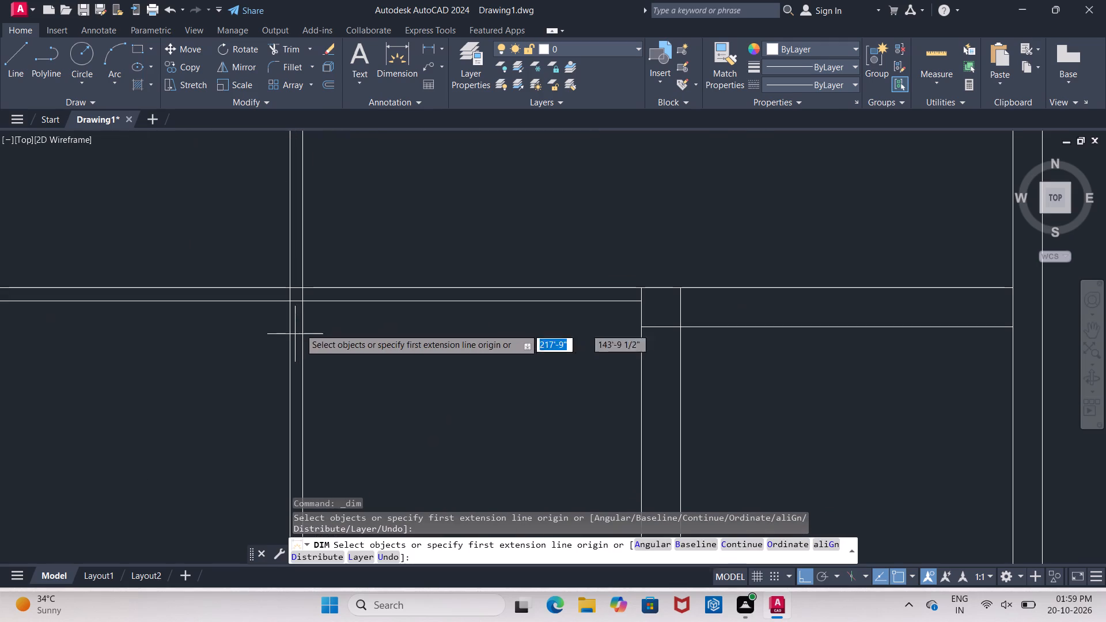
pyautogui.click(302, 302)
pyautogui.scroll(-3, 307, 283)
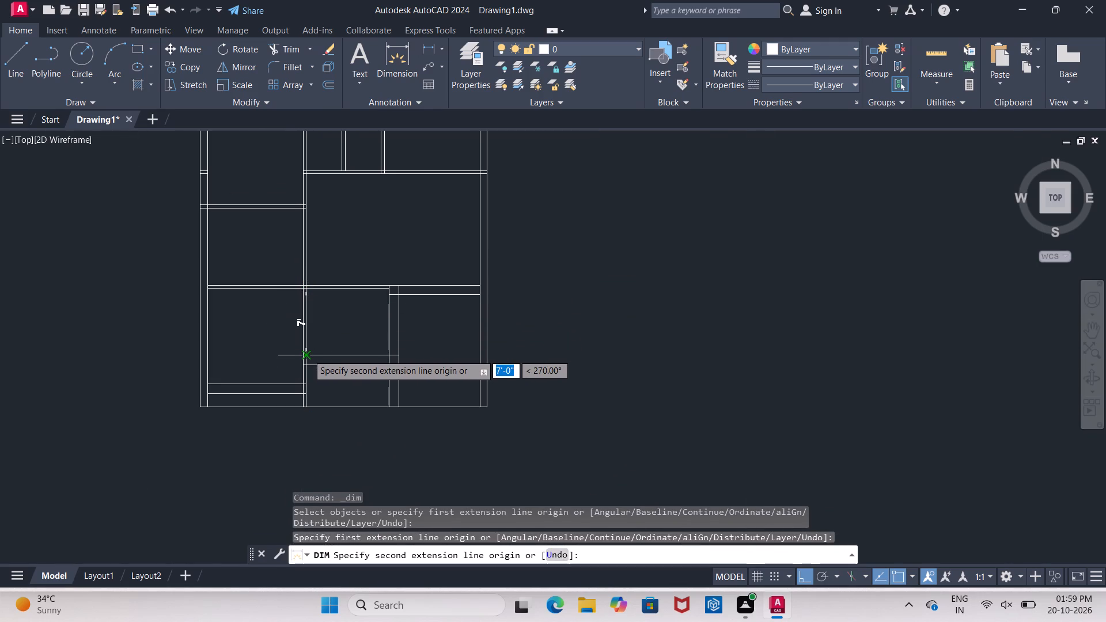
pyautogui.press('Escape')
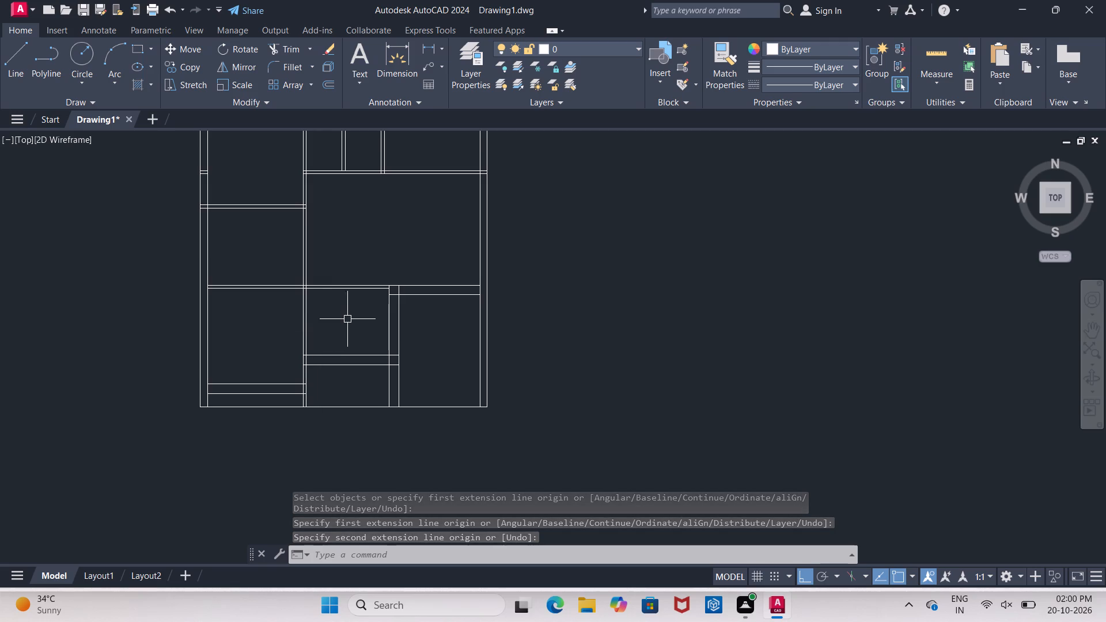
# Measure the southeast room's width from the vertical pair's east line to the inner east wall line.
pyautogui.scroll(-1, 331, 344)
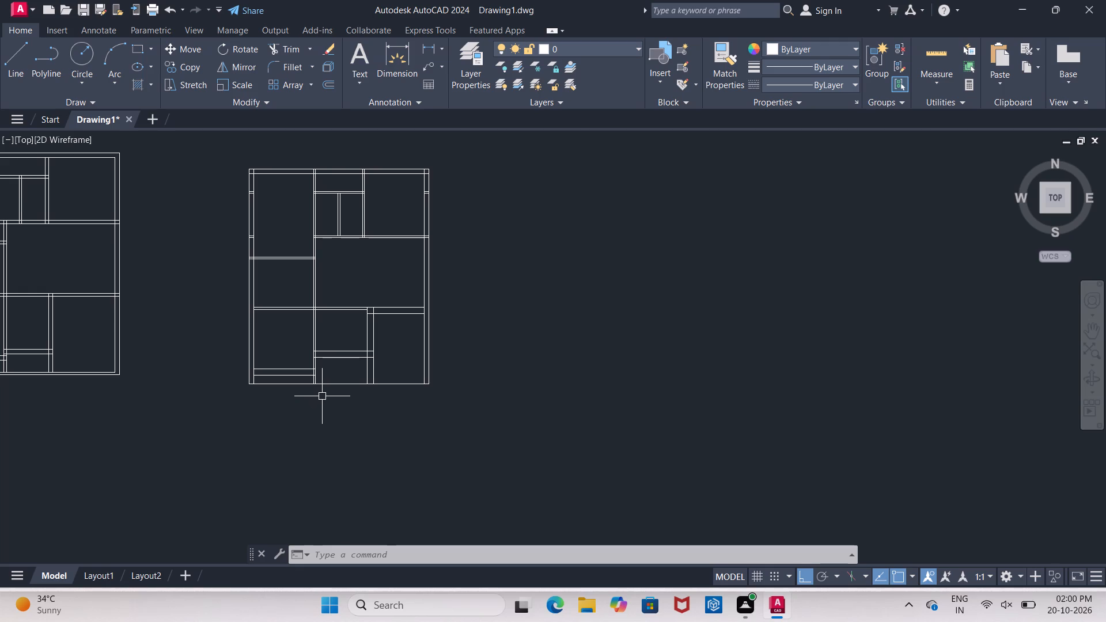
pyautogui.click(399, 54)
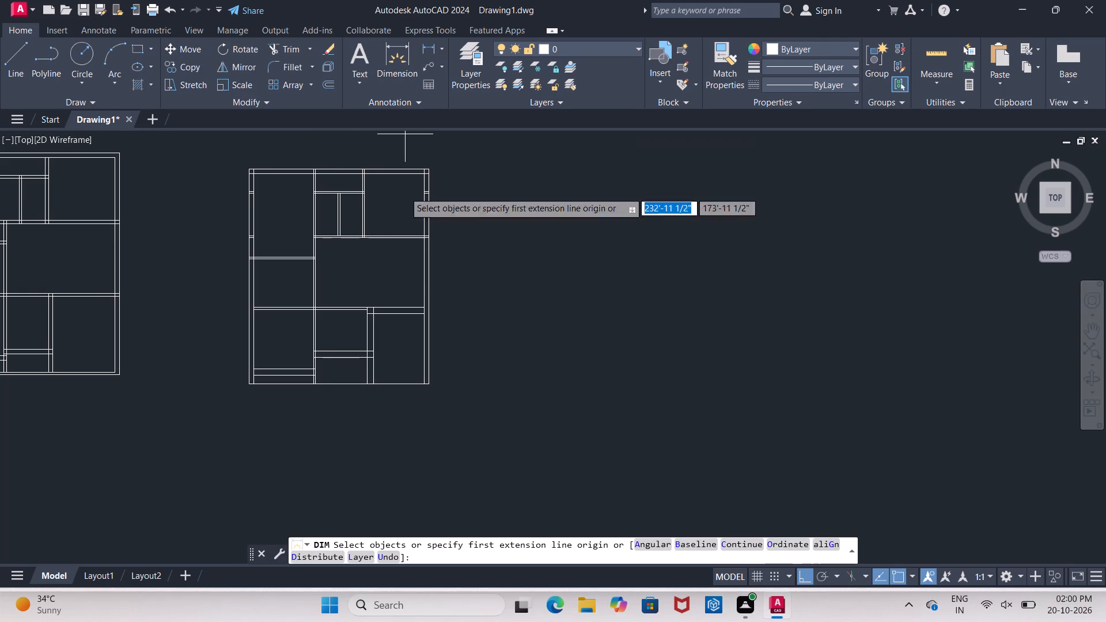
pyautogui.scroll(2, 367, 338)
pyautogui.scroll(2, 380, 287)
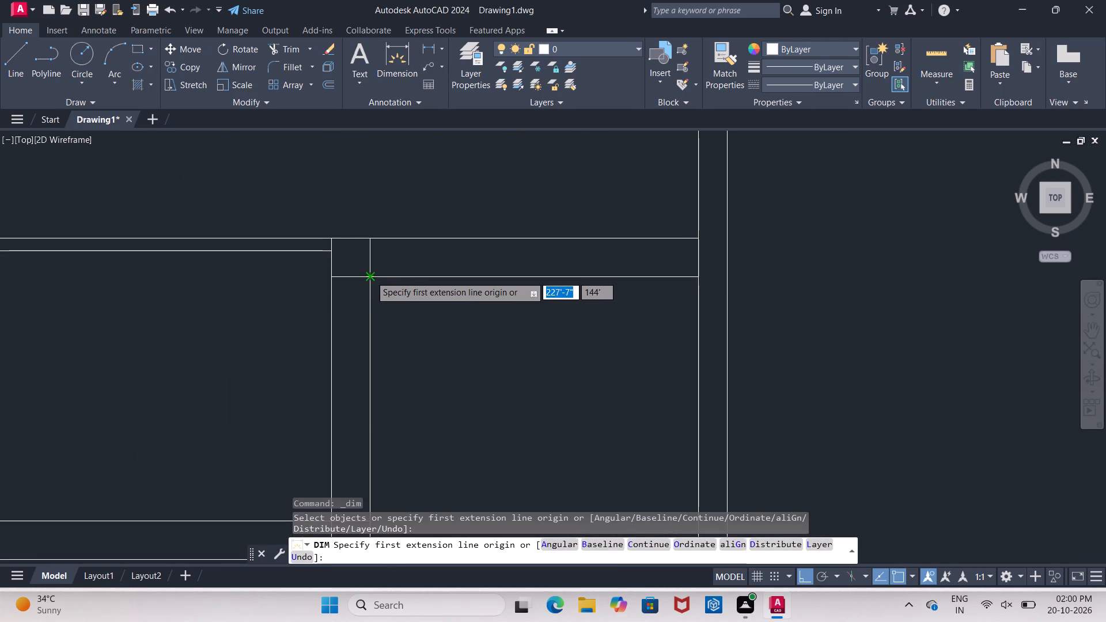
pyautogui.click(370, 276)
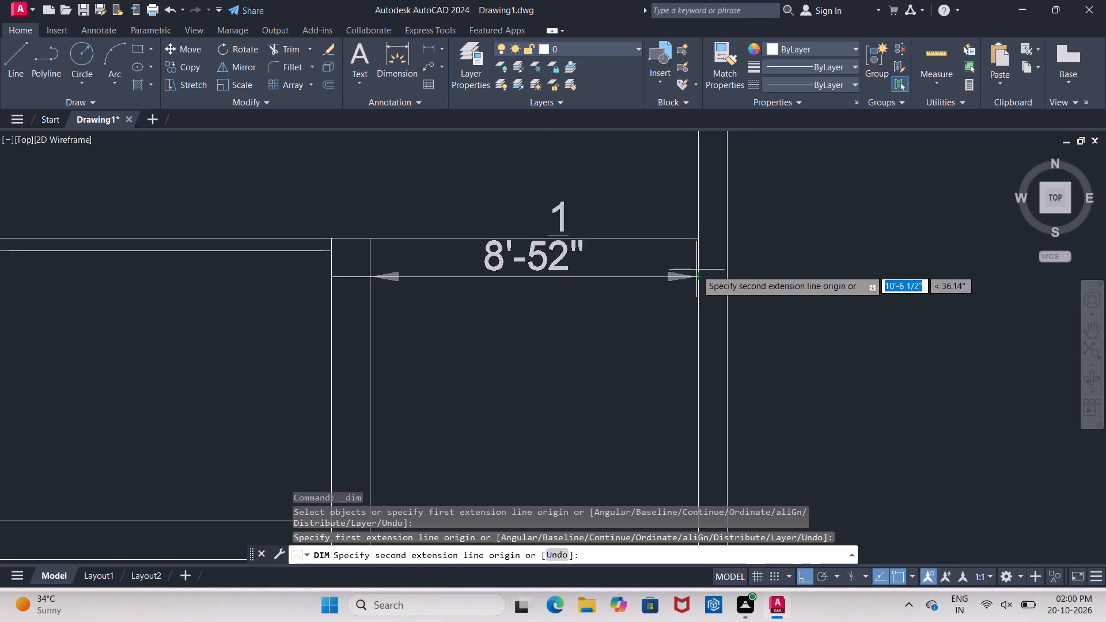
pyautogui.press('Escape')
# Examine the second plan's wall layout from the south rooms up to the north side.
pyautogui.scroll(-3, 547, 256)
pyautogui.scroll(1, 392, 382)
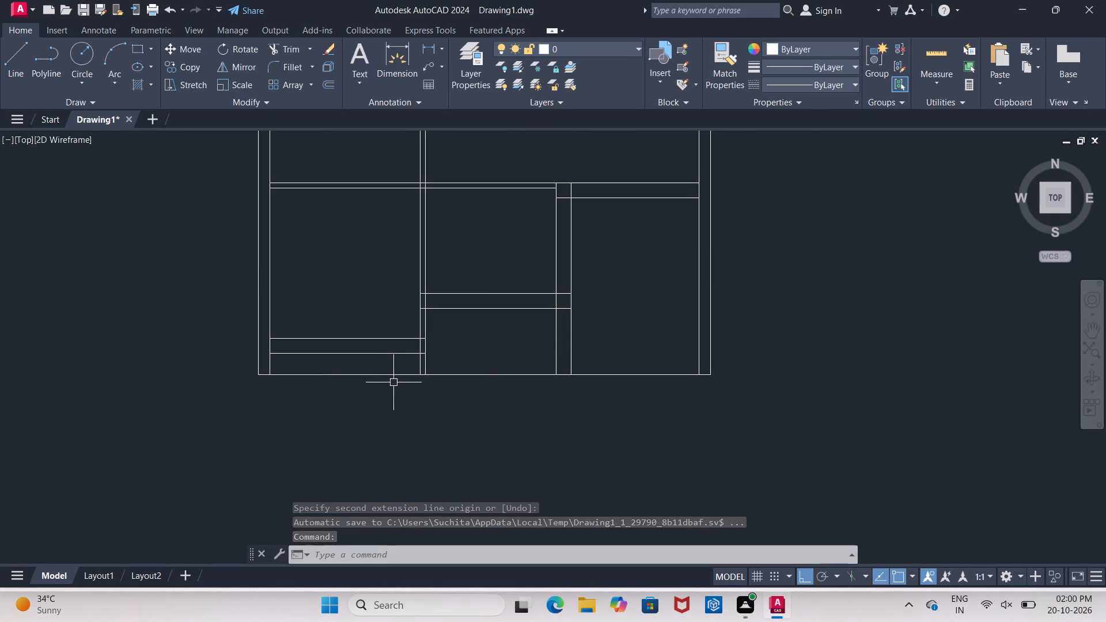
pyautogui.scroll(-2, 407, 408)
pyautogui.scroll(1, 501, 398)
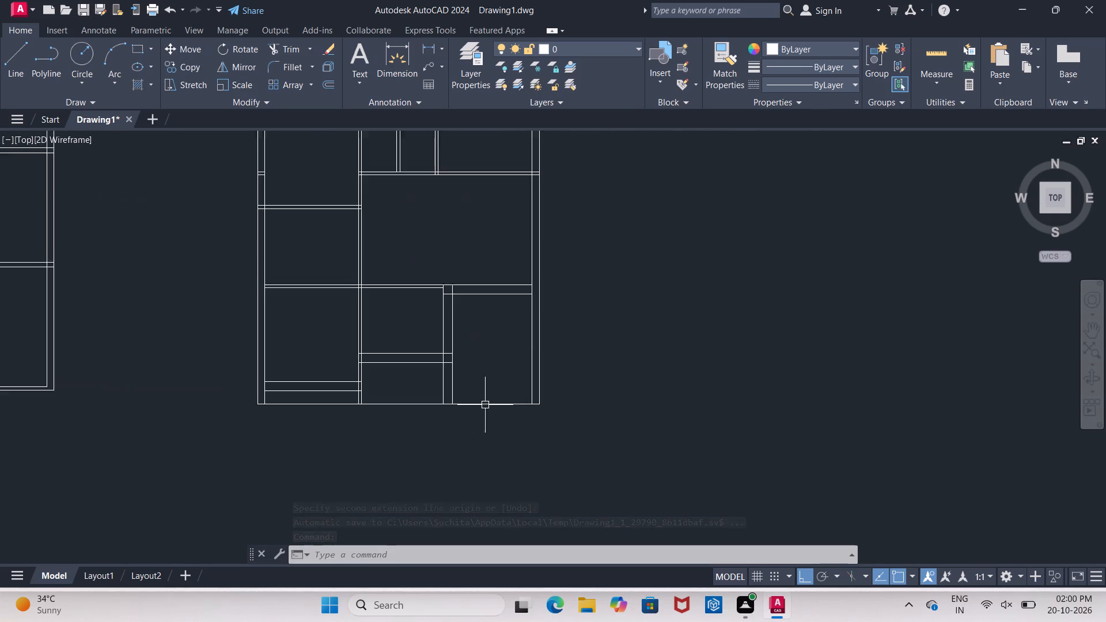
pyautogui.scroll(1, 483, 405)
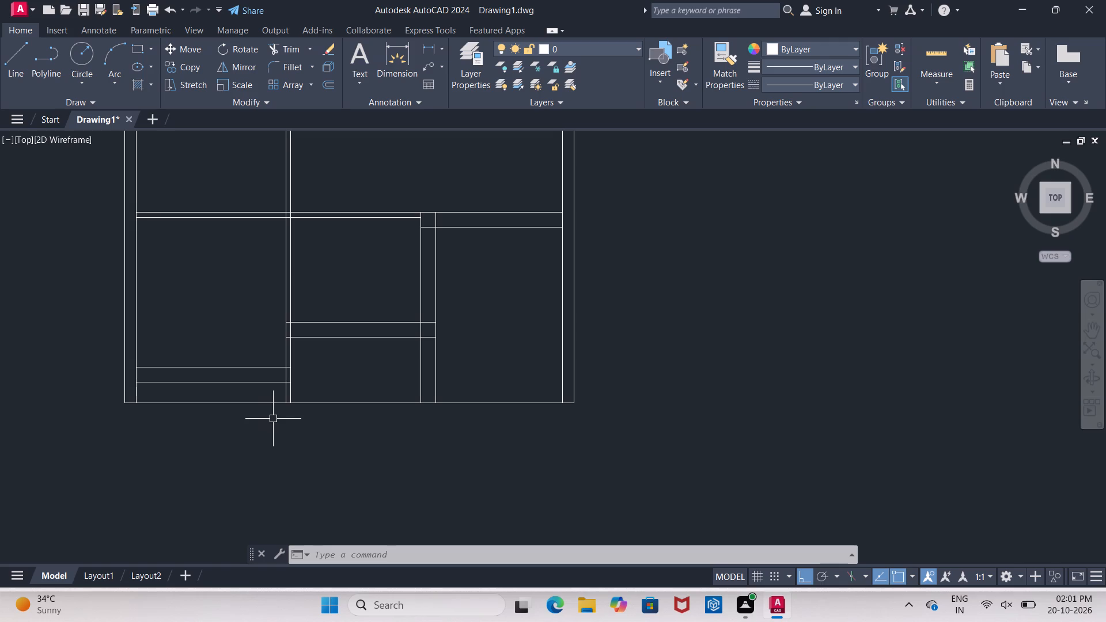
pyautogui.scroll(-2, 266, 464)
pyautogui.scroll(3, 251, 297)
pyautogui.scroll(-1, 288, 315)
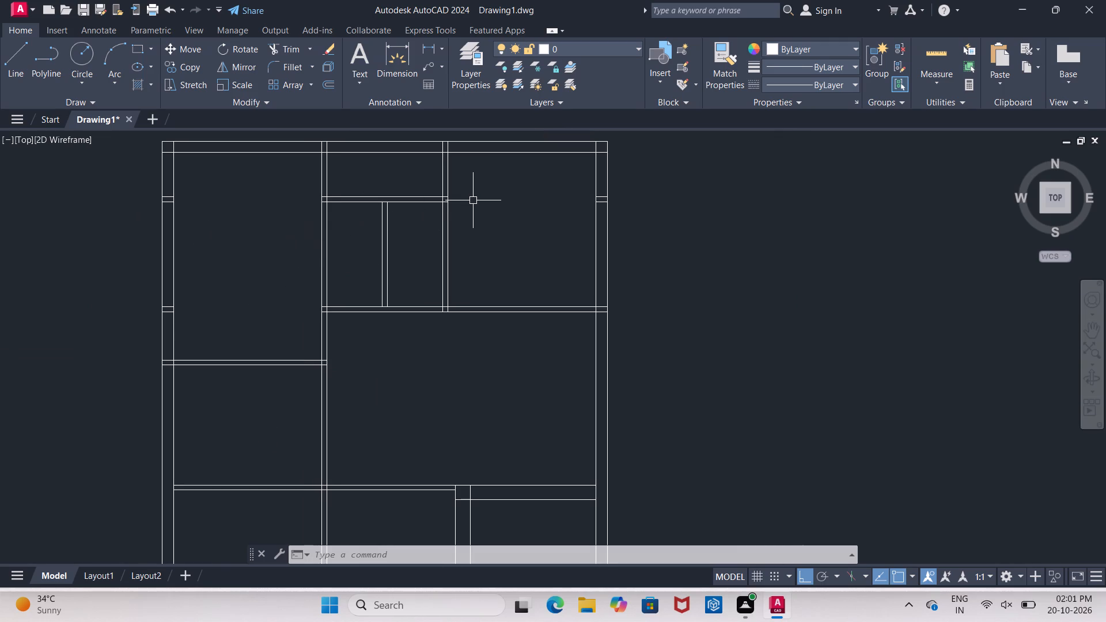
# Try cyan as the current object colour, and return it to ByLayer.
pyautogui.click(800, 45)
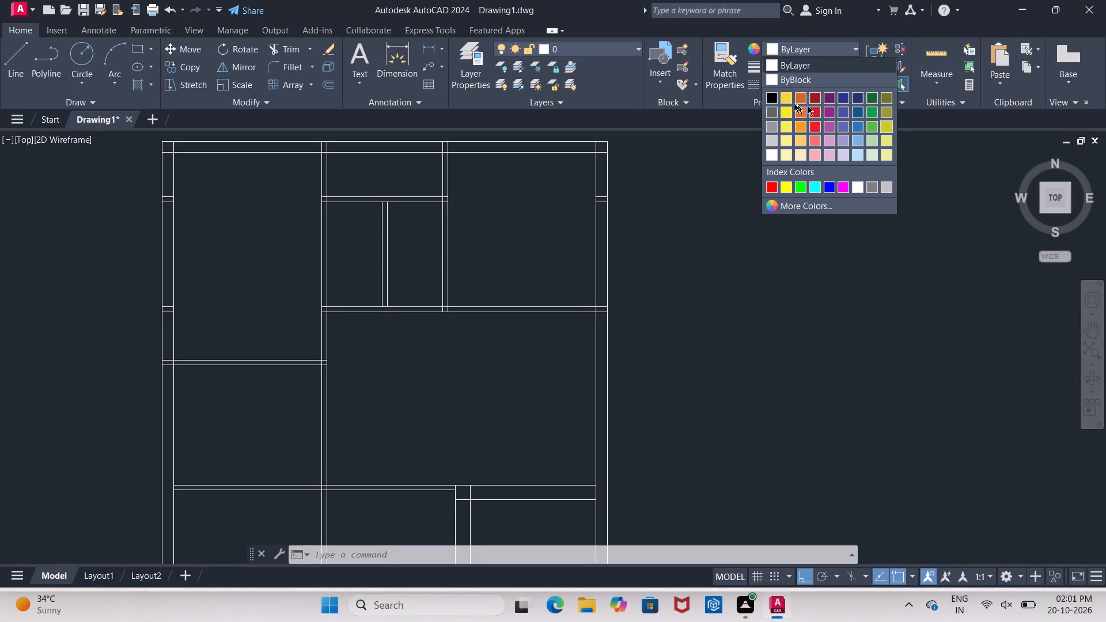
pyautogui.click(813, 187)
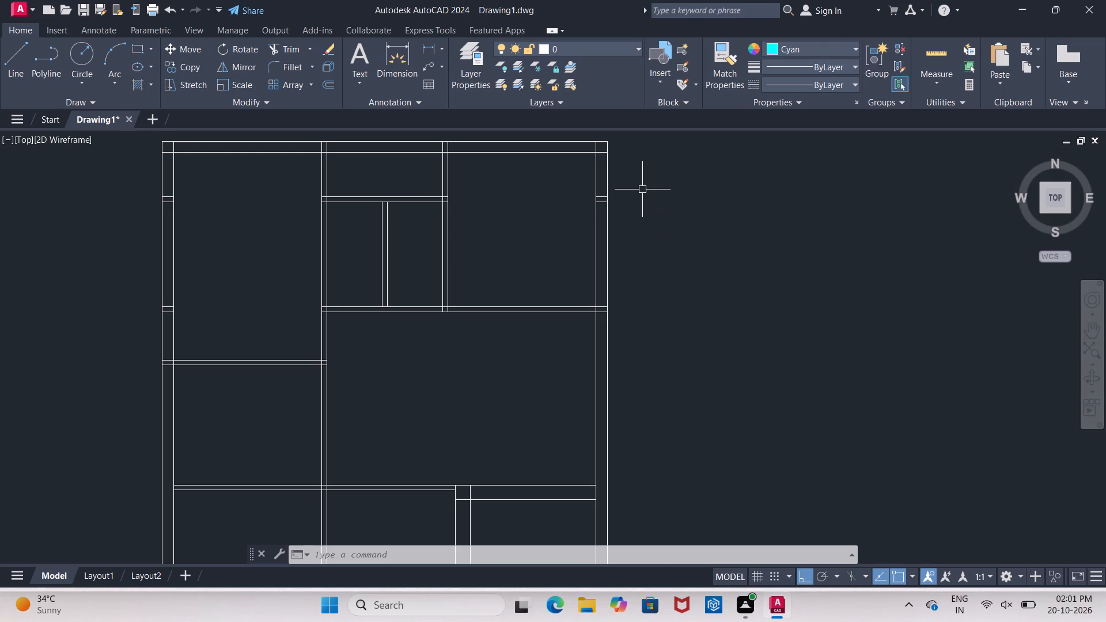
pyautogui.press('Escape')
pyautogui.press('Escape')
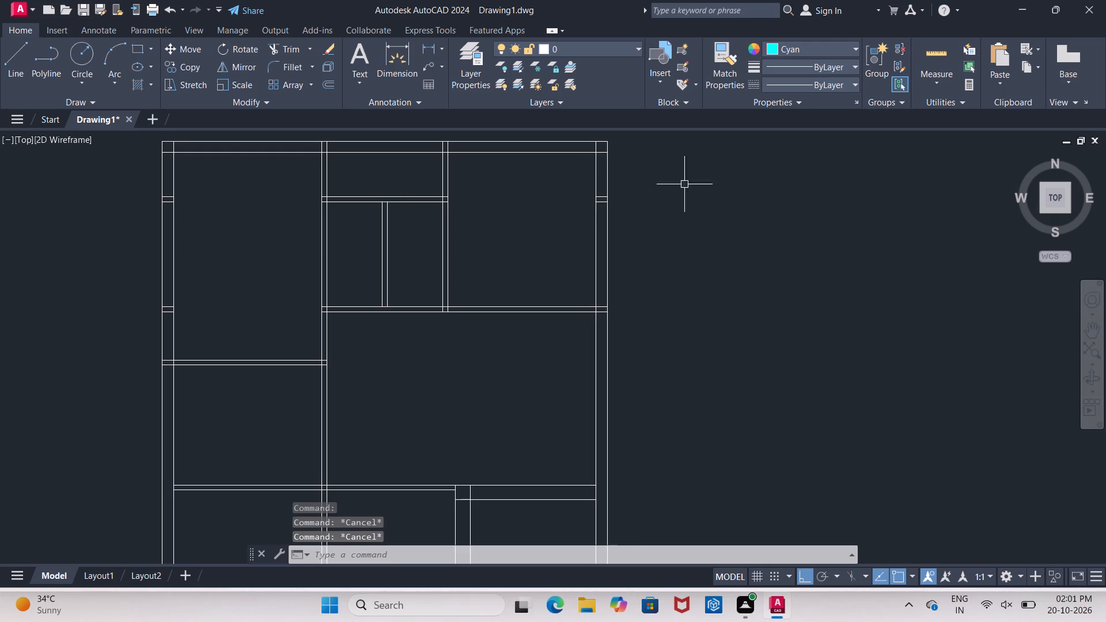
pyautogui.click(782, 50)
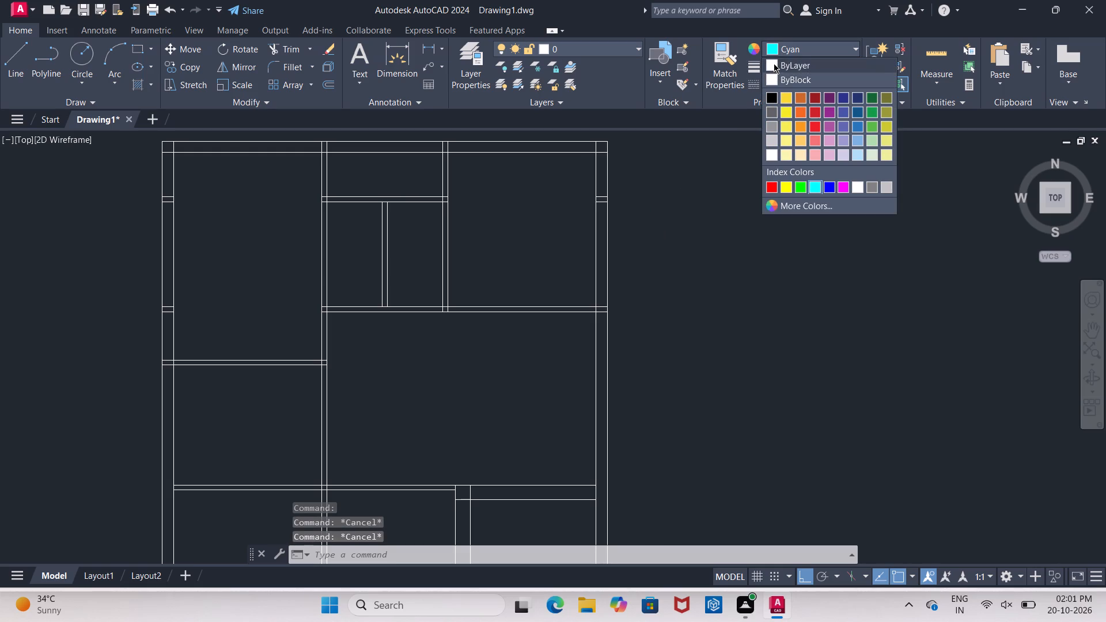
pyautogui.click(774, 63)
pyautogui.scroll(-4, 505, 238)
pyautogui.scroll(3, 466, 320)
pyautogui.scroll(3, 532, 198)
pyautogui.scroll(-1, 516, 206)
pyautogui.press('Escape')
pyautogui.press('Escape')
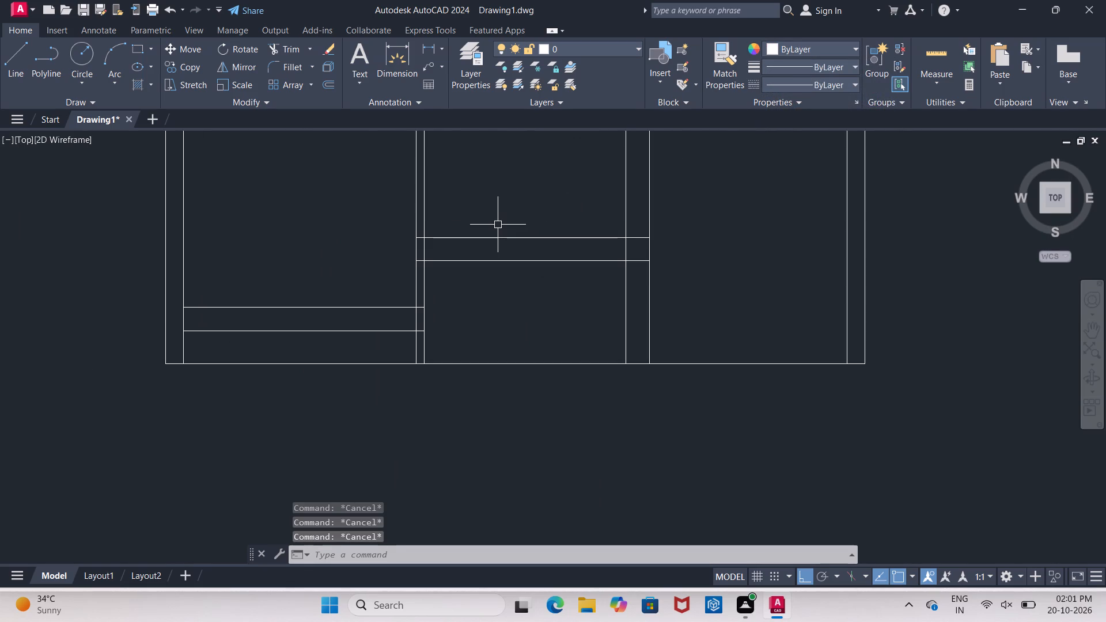
# Examine the second plan's overall layout and the walls around its southeast room.
pyautogui.press('Escape')
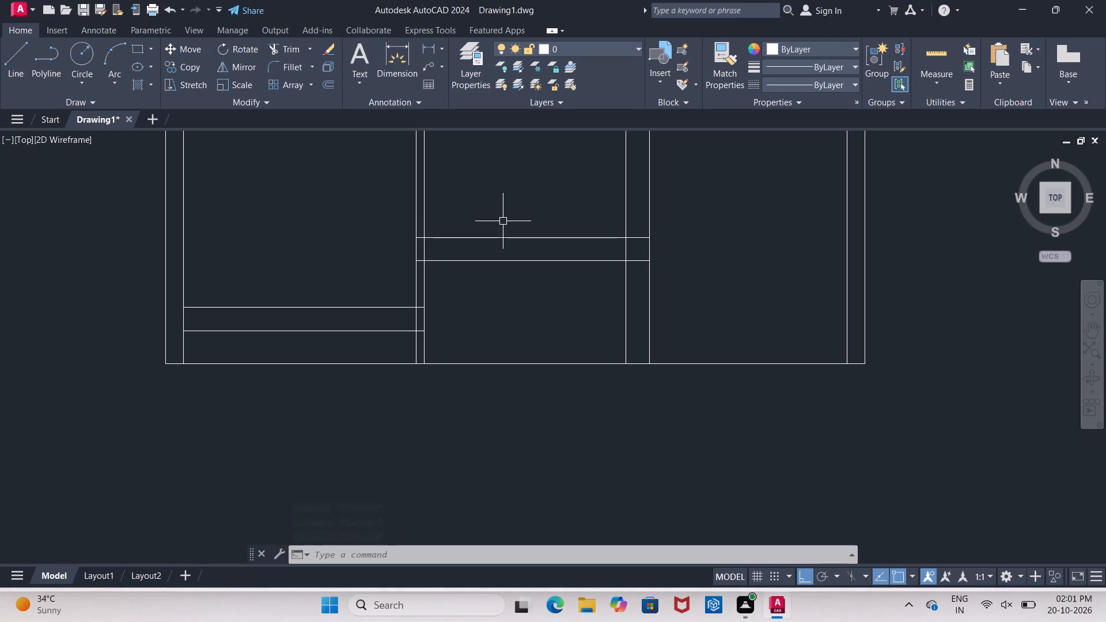
pyautogui.scroll(-3, 482, 253)
pyautogui.scroll(-1, 476, 374)
pyautogui.scroll(2, 550, 320)
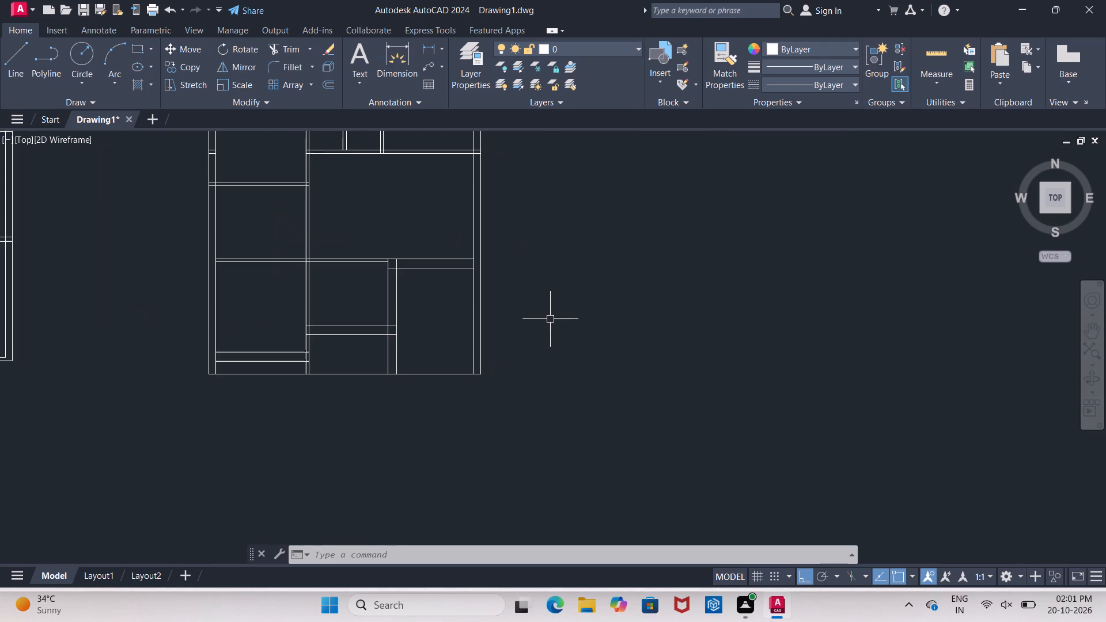
pyautogui.scroll(-2, 470, 354)
pyautogui.scroll(3, 505, 283)
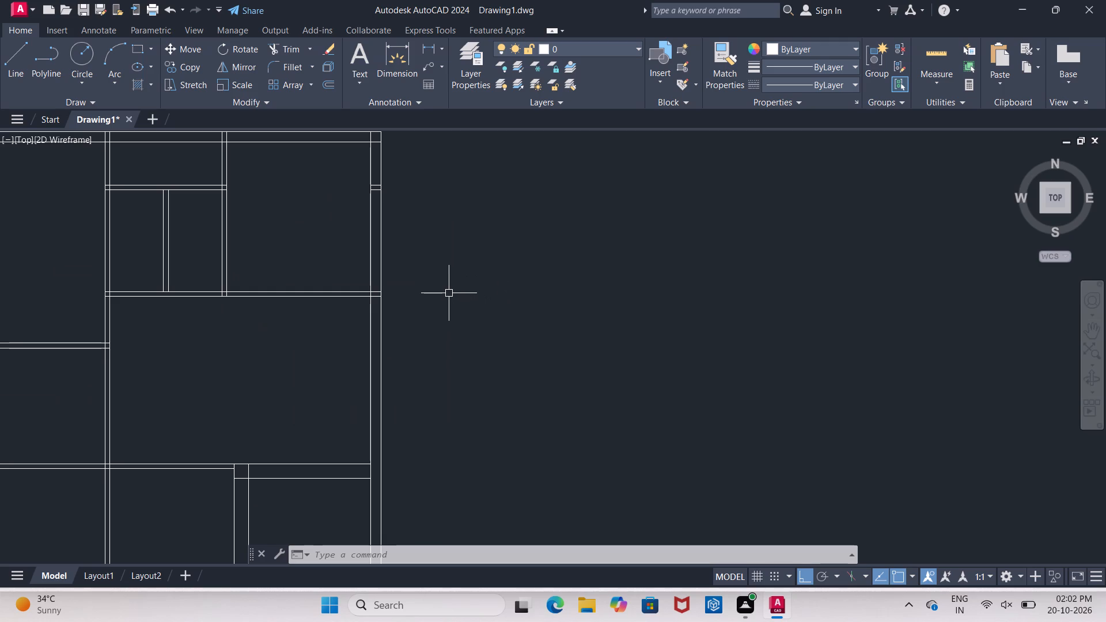
pyautogui.scroll(-2, 478, 257)
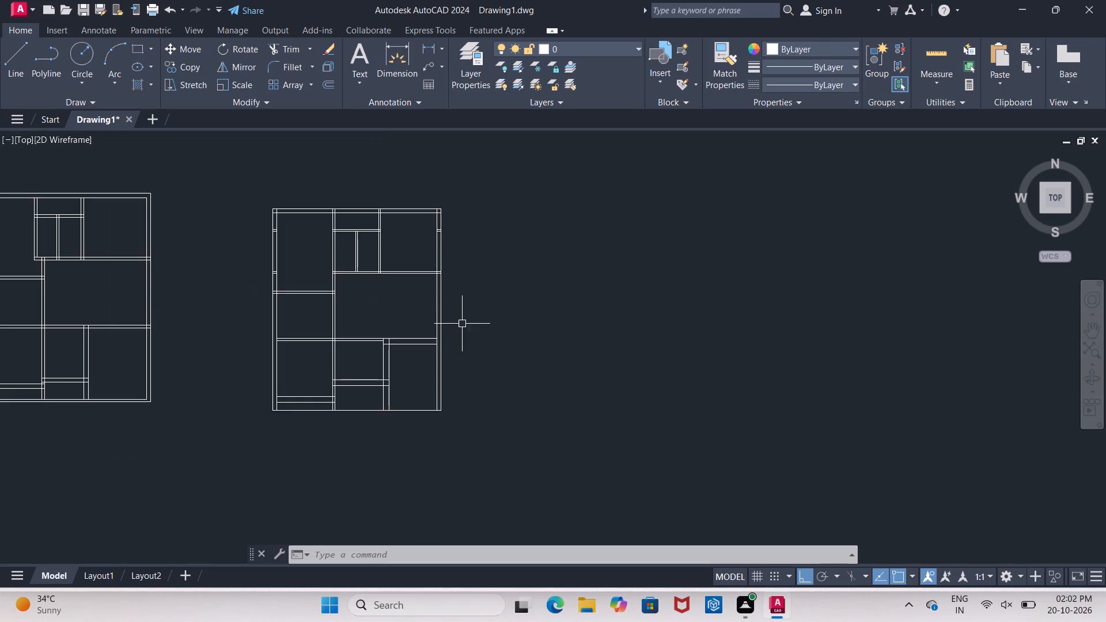
pyautogui.scroll(2, 457, 335)
pyautogui.scroll(-1, 453, 318)
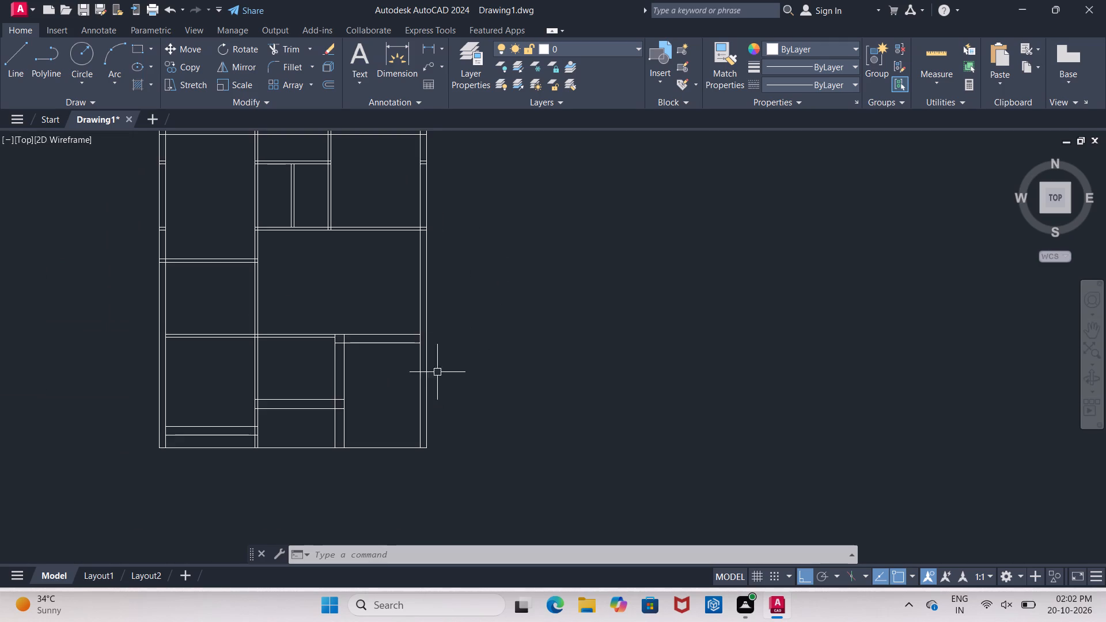
pyautogui.scroll(1, 407, 399)
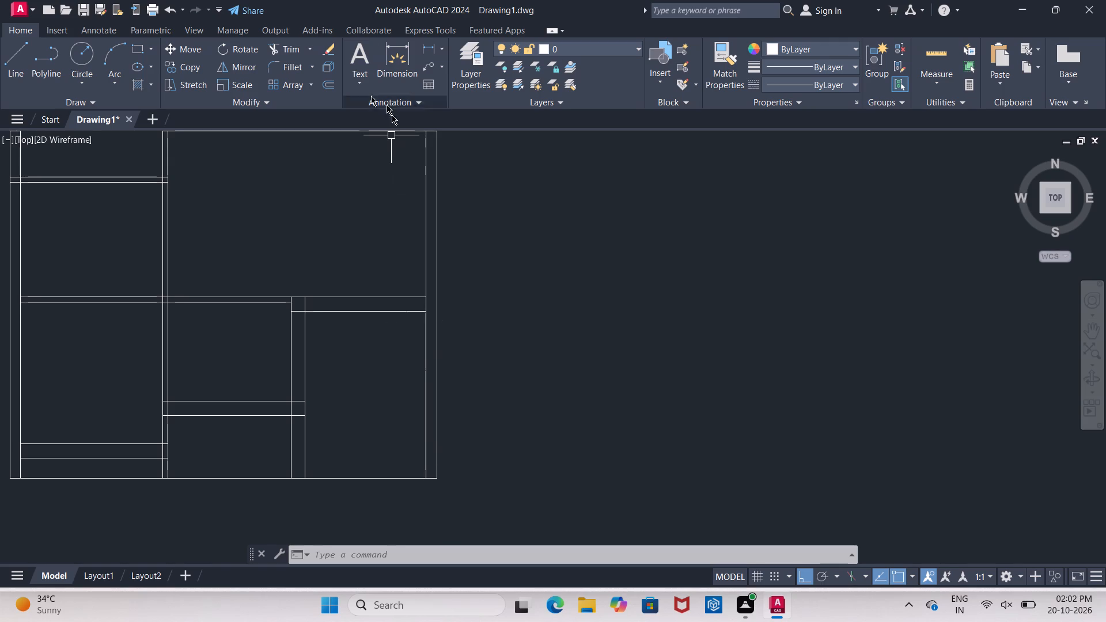
# Measure the southeast room's depth along the inner east wall line, from the lower line of its north wall to the south wall line.
pyautogui.click(402, 56)
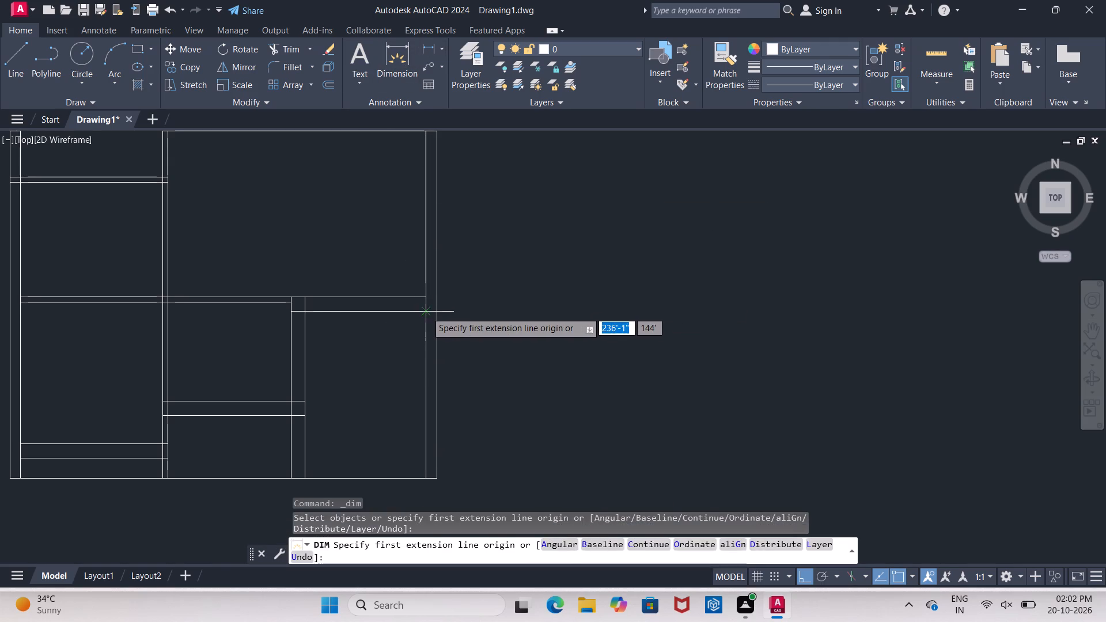
pyautogui.click(426, 312)
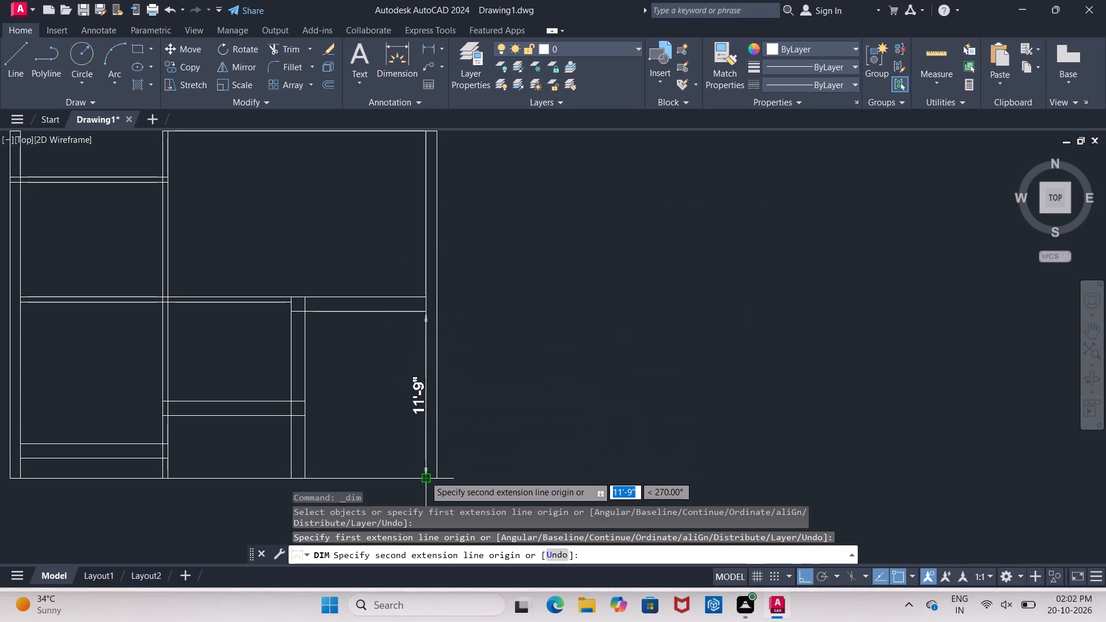
pyautogui.press('Escape')
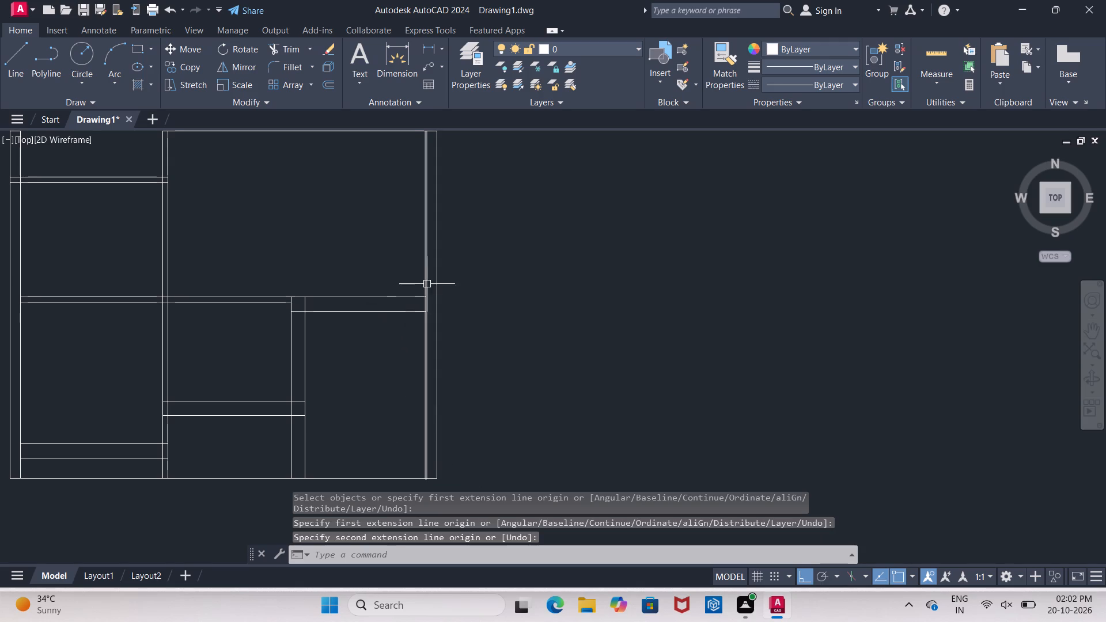
# Measure the second plan's overall depth along its outer east wall, from the northeast corner to the southeast corner.
pyautogui.scroll(-2, 392, 321)
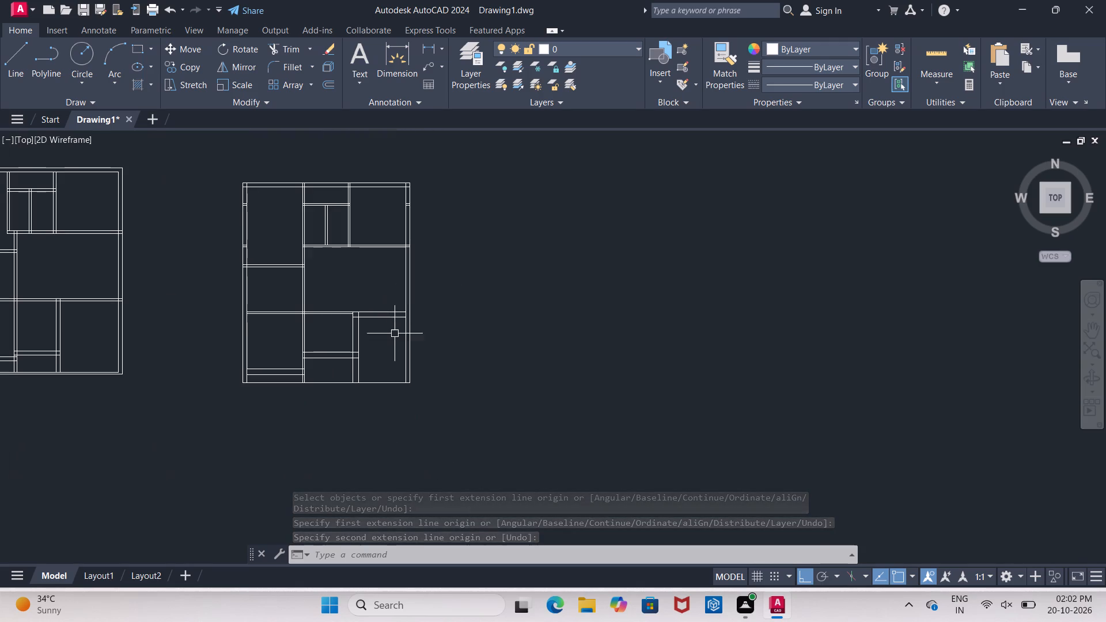
pyautogui.click(395, 66)
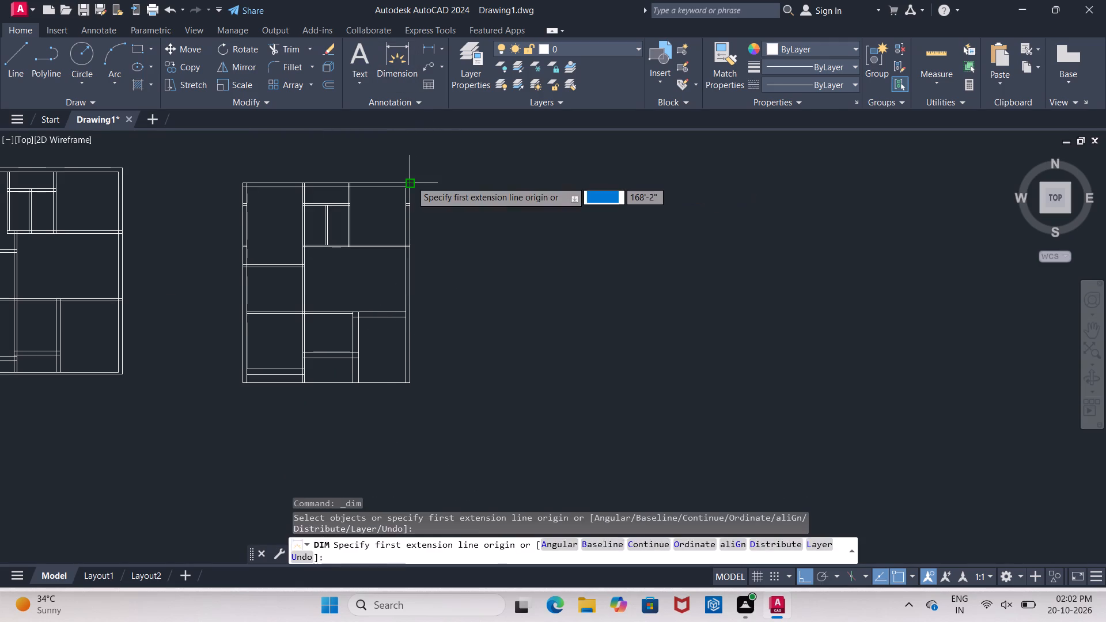
pyautogui.press('Escape')
pyautogui.click(390, 45)
pyautogui.click(411, 181)
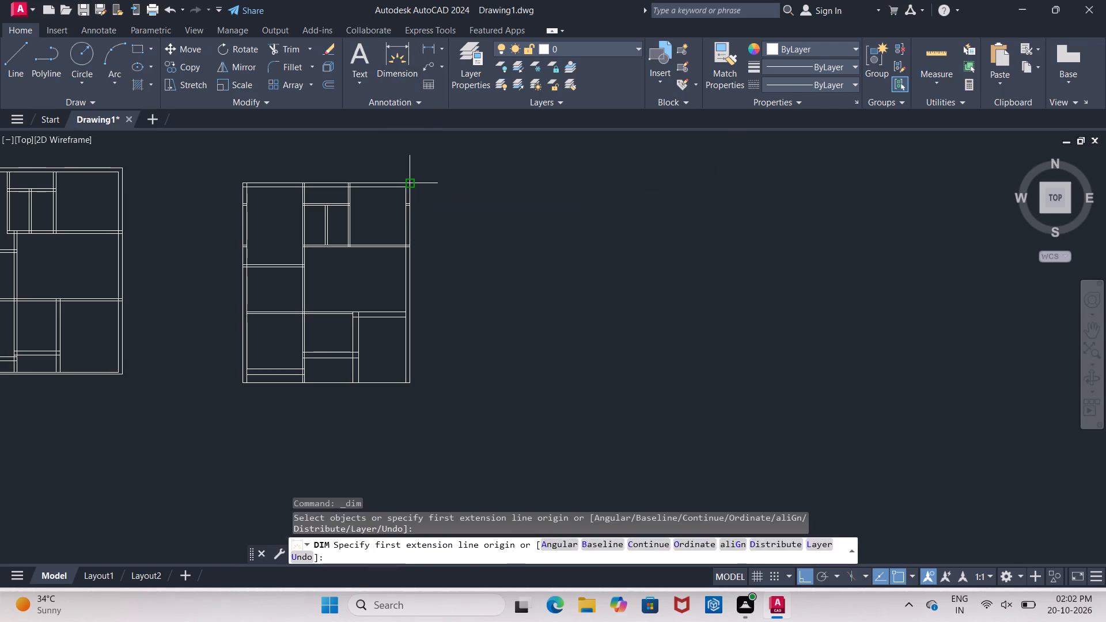
pyautogui.click(411, 381)
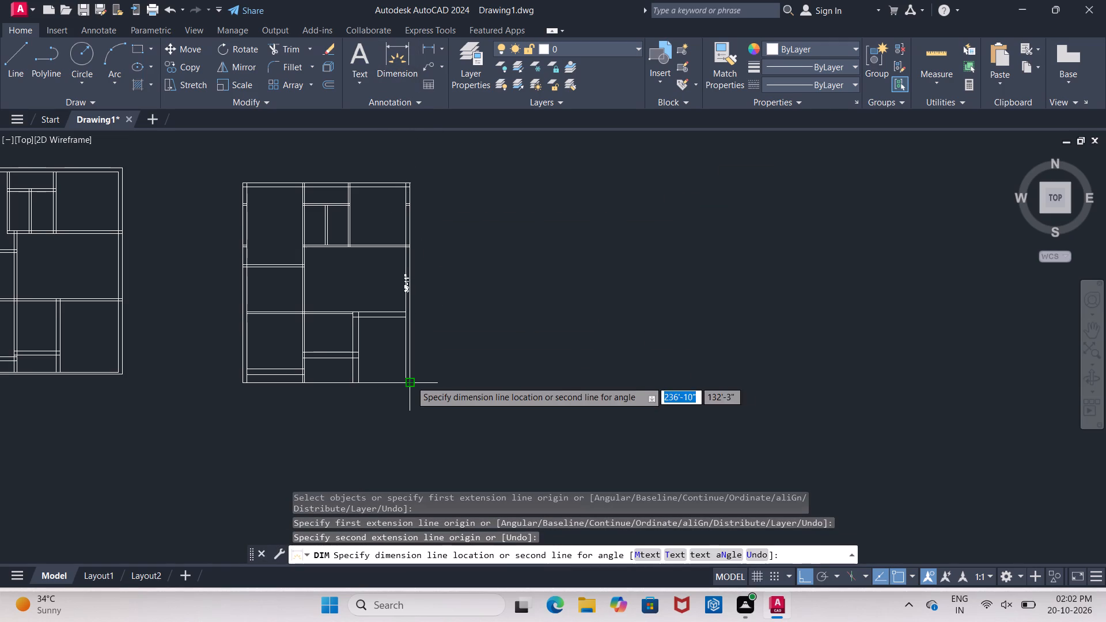
pyautogui.scroll(2, 421, 379)
pyautogui.press('Escape')
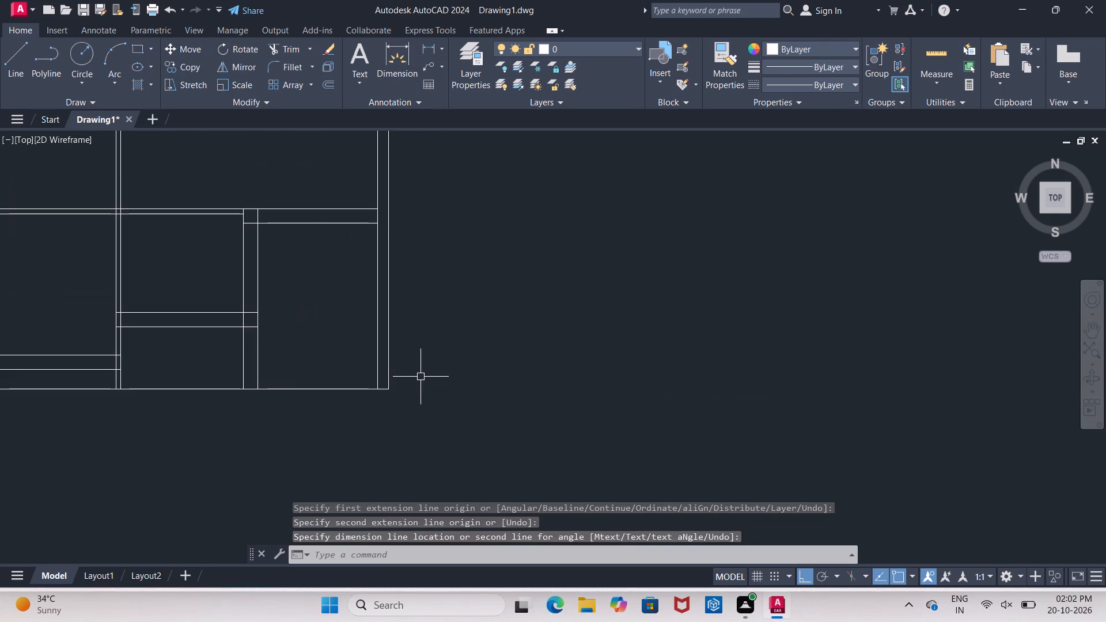
# Offset the second plan's south wall line 1" outward to the south and delete the original line.
pyautogui.scroll(-2, 433, 369)
pyautogui.scroll(3, 366, 376)
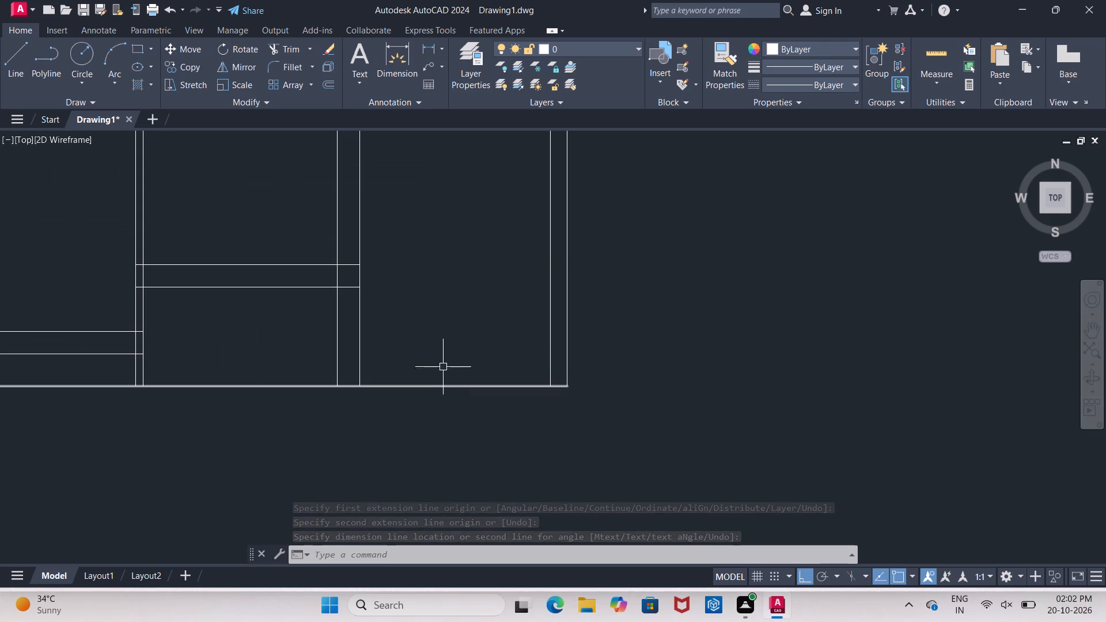
pyautogui.press('o')
pyautogui.press('Return')
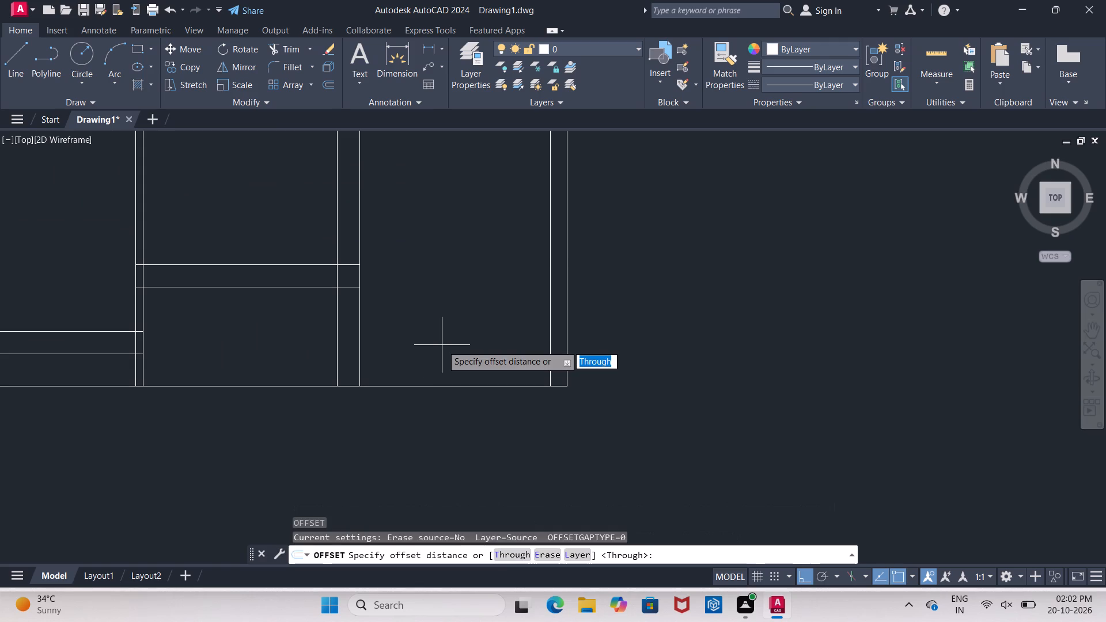
pyautogui.press('1')
pyautogui.hotkey('shift', '"')
pyautogui.press('Return')
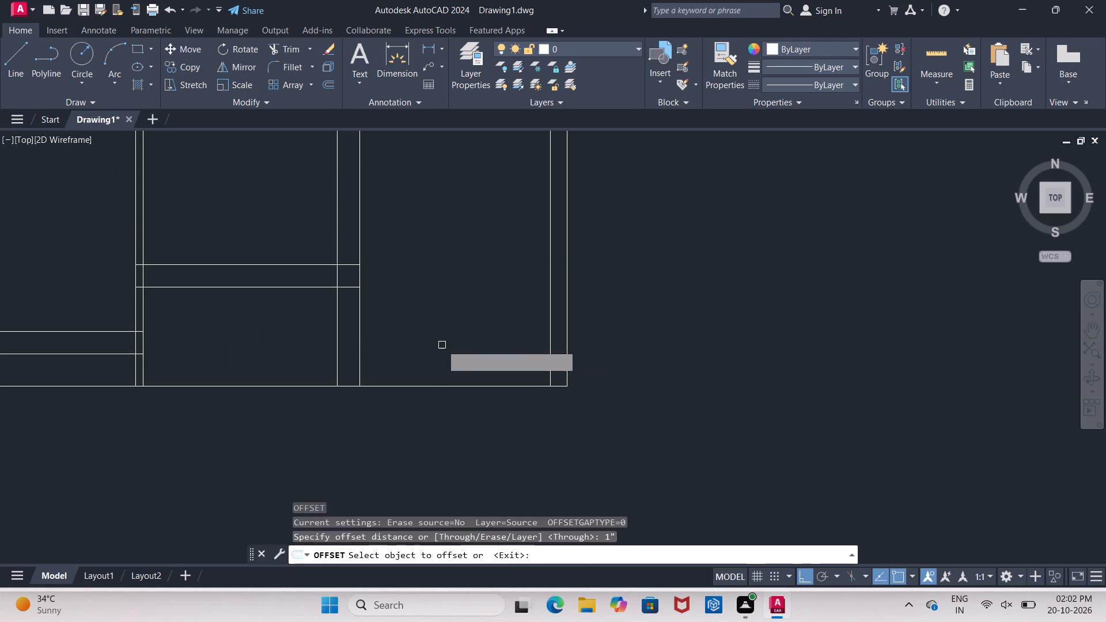
pyautogui.click(418, 384)
pyautogui.click(423, 423)
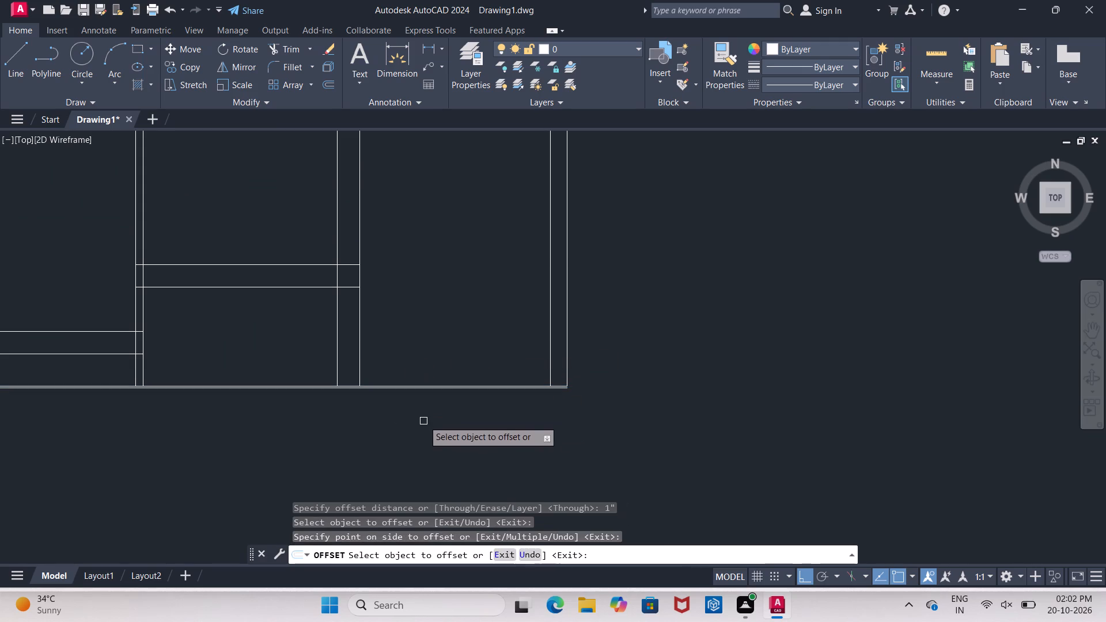
pyautogui.press('Escape')
pyautogui.click(411, 384)
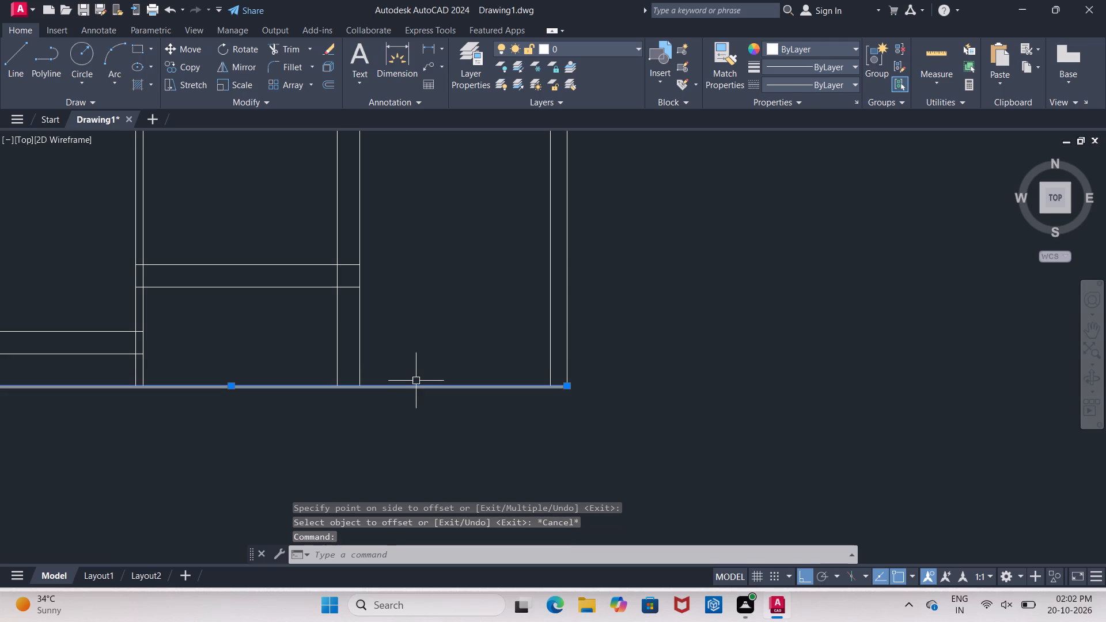
pyautogui.press('Delete')
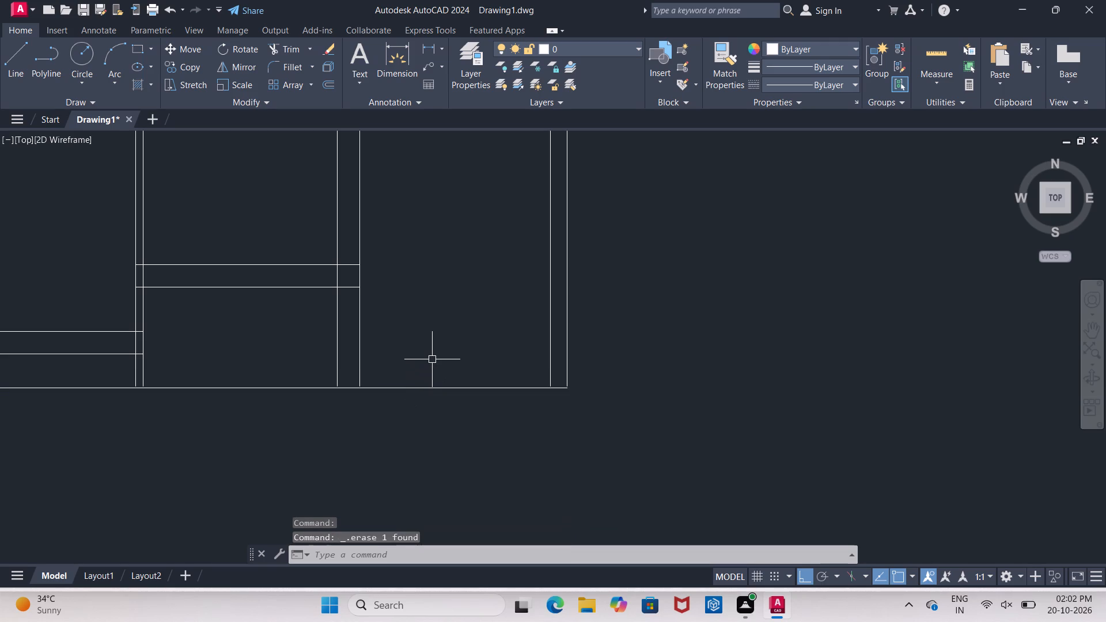
# Extend both east wall lines and the vertical pair west of the southeast room down to the new south wall line.
pyautogui.write('EX')
pyautogui.press('Return')
pyautogui.press('Return')
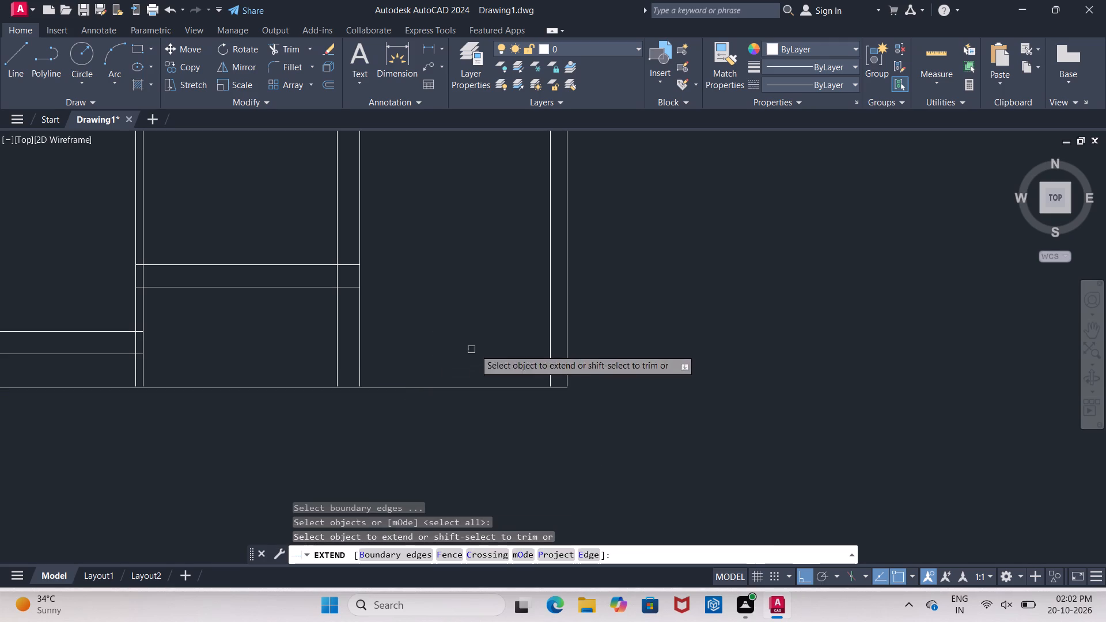
pyautogui.click(579, 349)
pyautogui.click(494, 352)
pyautogui.click(370, 364)
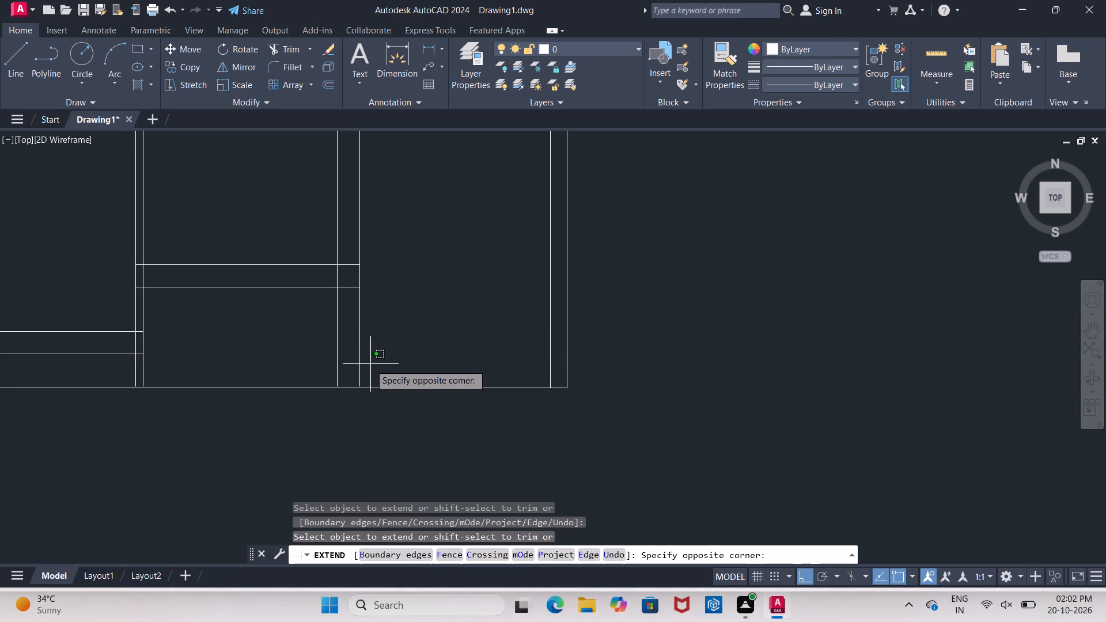
pyautogui.click(315, 364)
pyautogui.scroll(-2, 446, 345)
pyautogui.scroll(4, 383, 350)
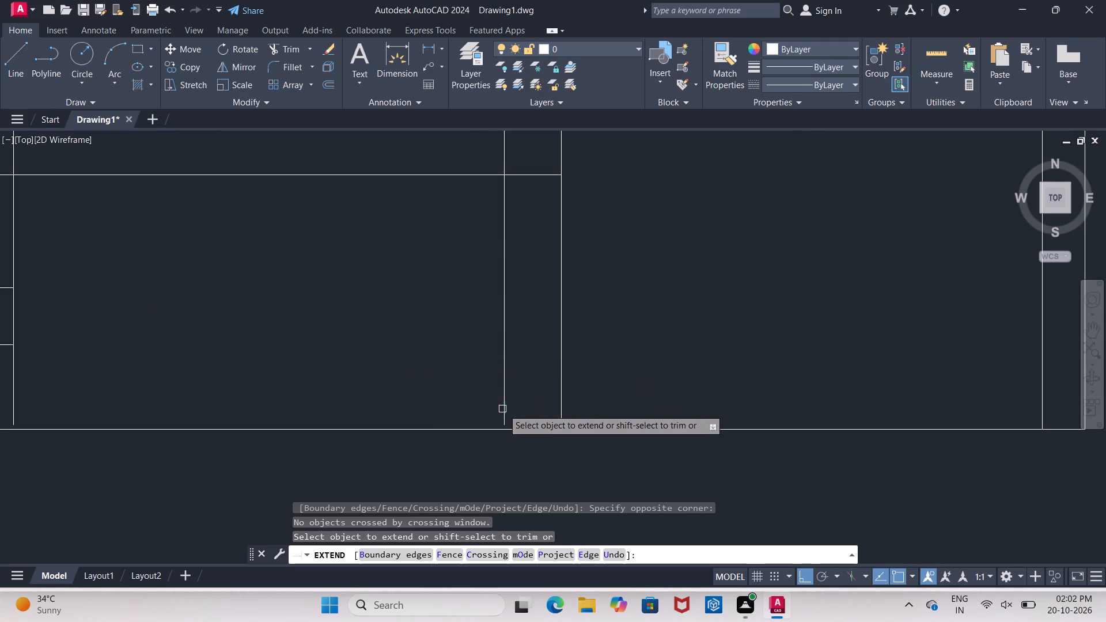
pyautogui.click(501, 408)
pyautogui.click(561, 409)
# Extend the vertical pair between the southwest and south-middle rooms and the west wall lines to the new south wall line.
pyautogui.scroll(-3, 302, 403)
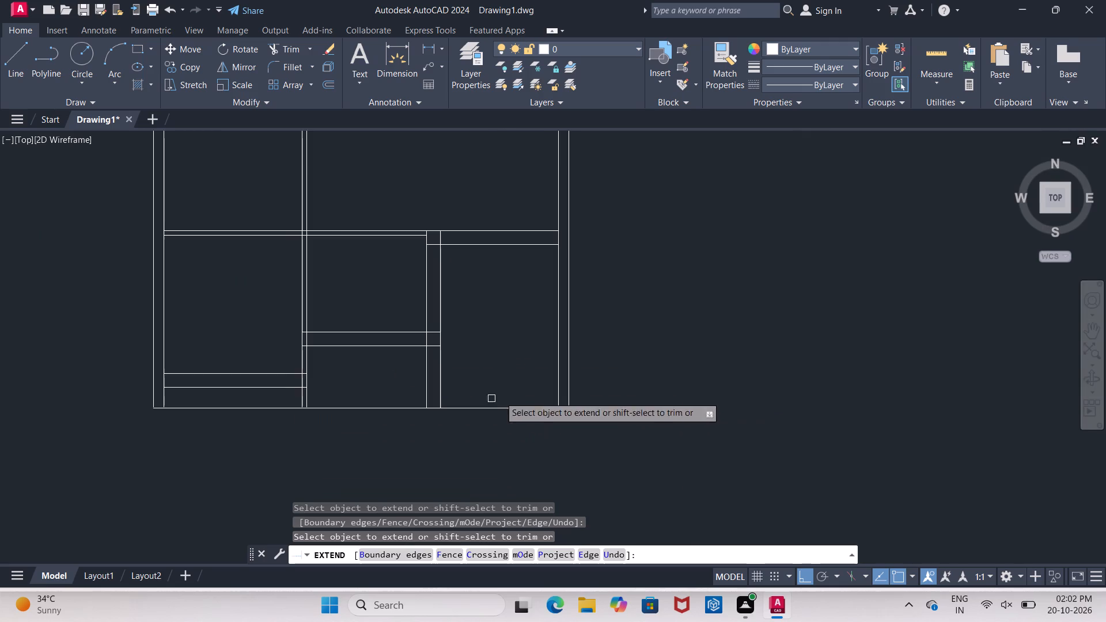
pyautogui.scroll(4, 278, 407)
pyautogui.click(422, 397)
pyautogui.click(451, 392)
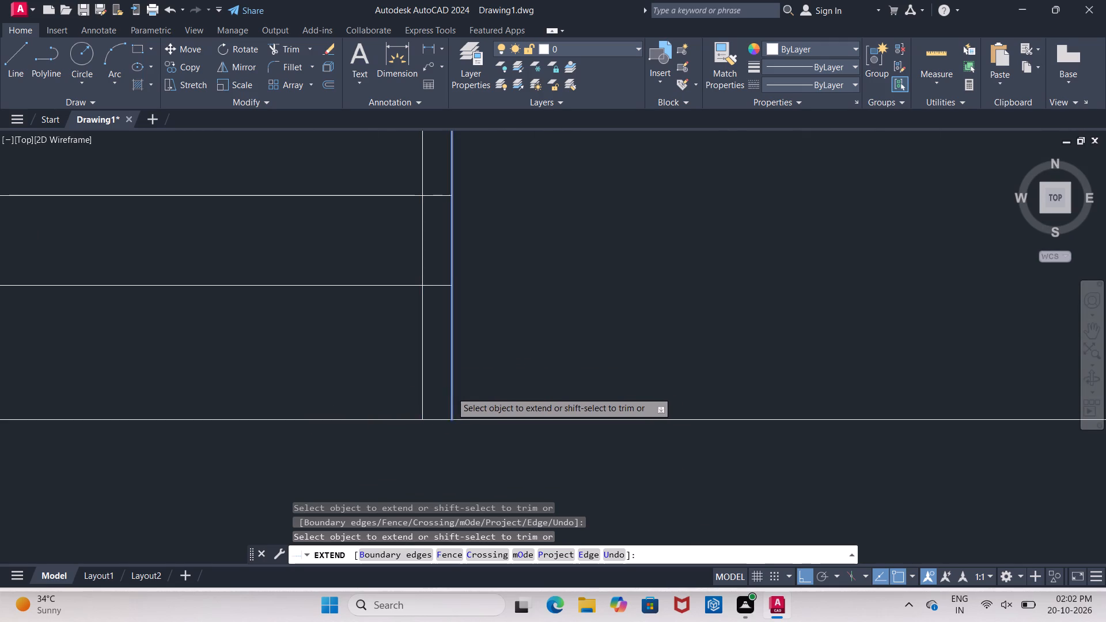
pyautogui.scroll(-3, 415, 388)
pyautogui.scroll(4, 177, 394)
pyautogui.click(268, 402)
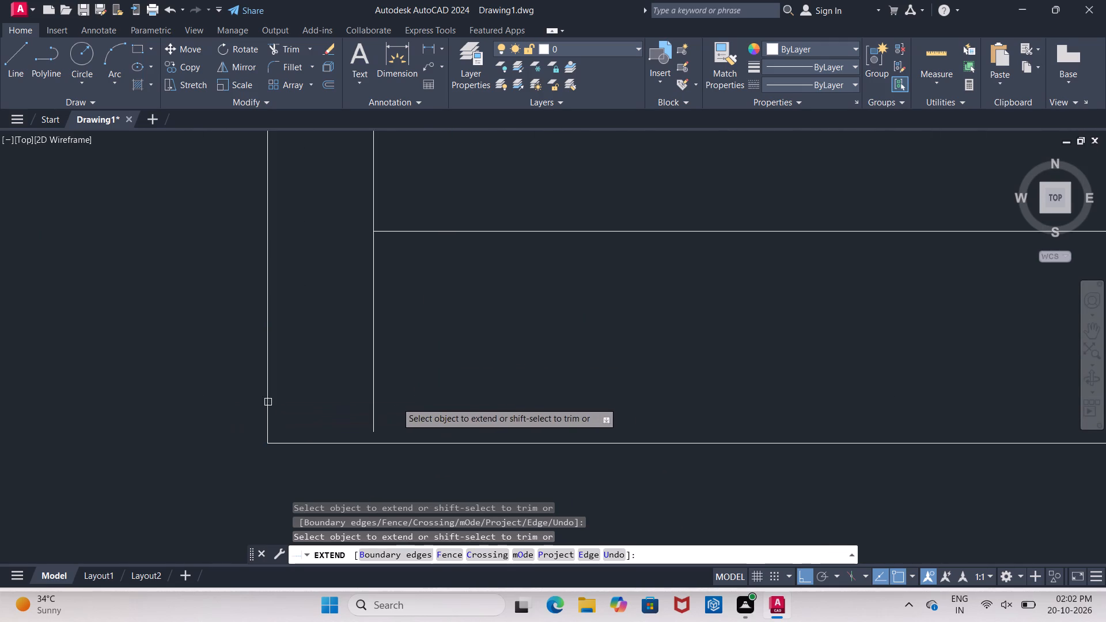
pyautogui.click(375, 412)
pyautogui.press('Escape')
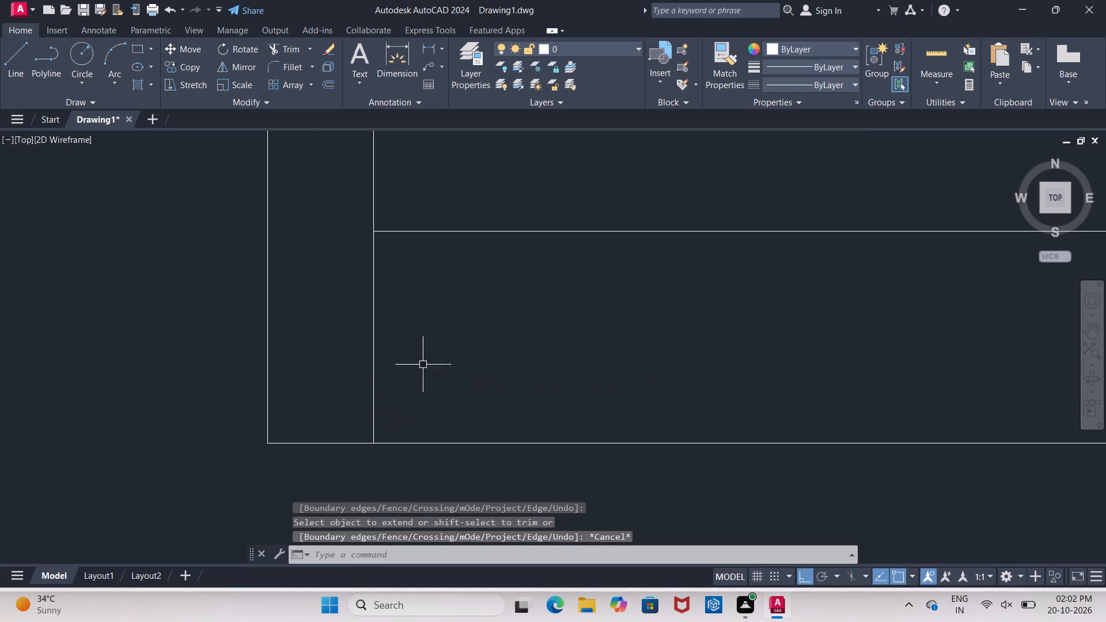
# Measure the southeast room's depth from the lower line of its north wall to the new south wall line.
pyautogui.scroll(-5, 293, 351)
pyautogui.scroll(-1, 396, 442)
pyautogui.scroll(-1, 312, 462)
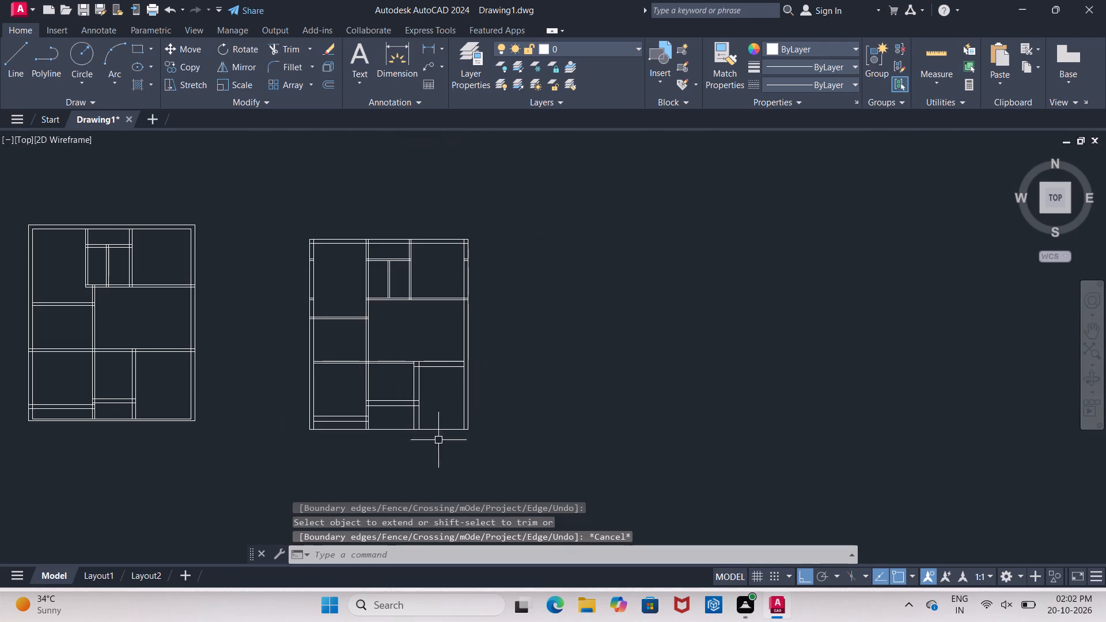
pyautogui.scroll(2, 437, 416)
pyautogui.click(398, 54)
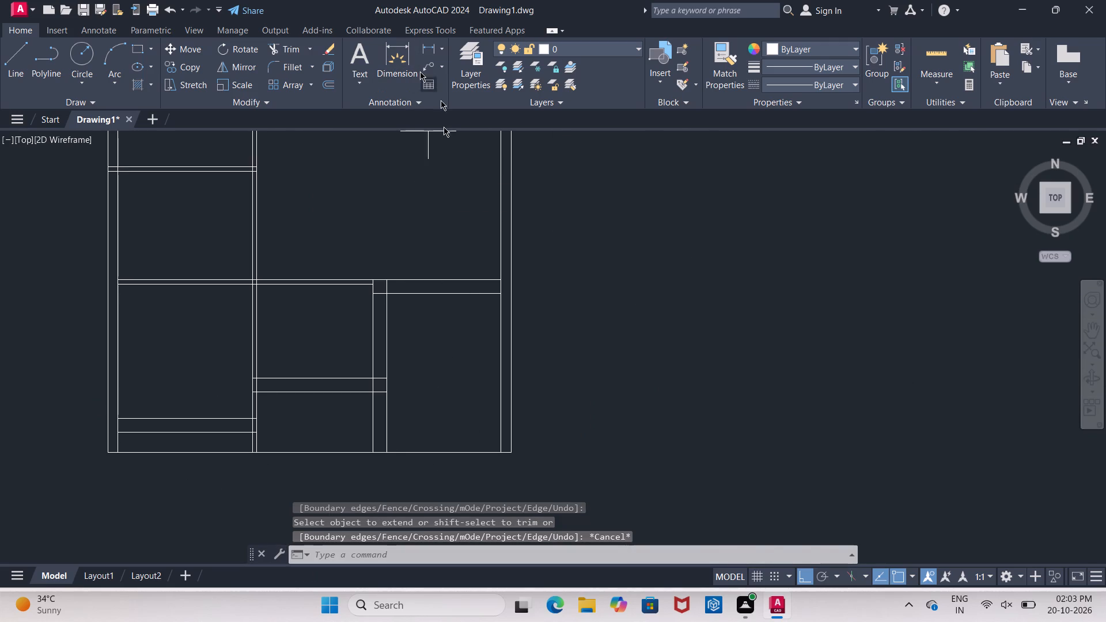
pyautogui.click(503, 293)
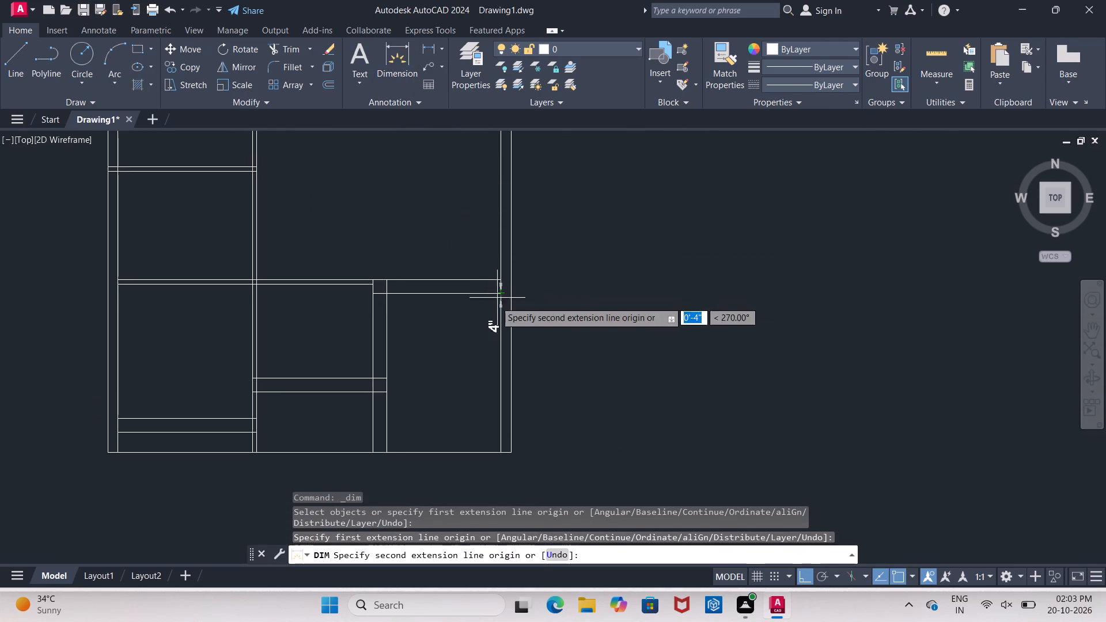
pyautogui.click(500, 449)
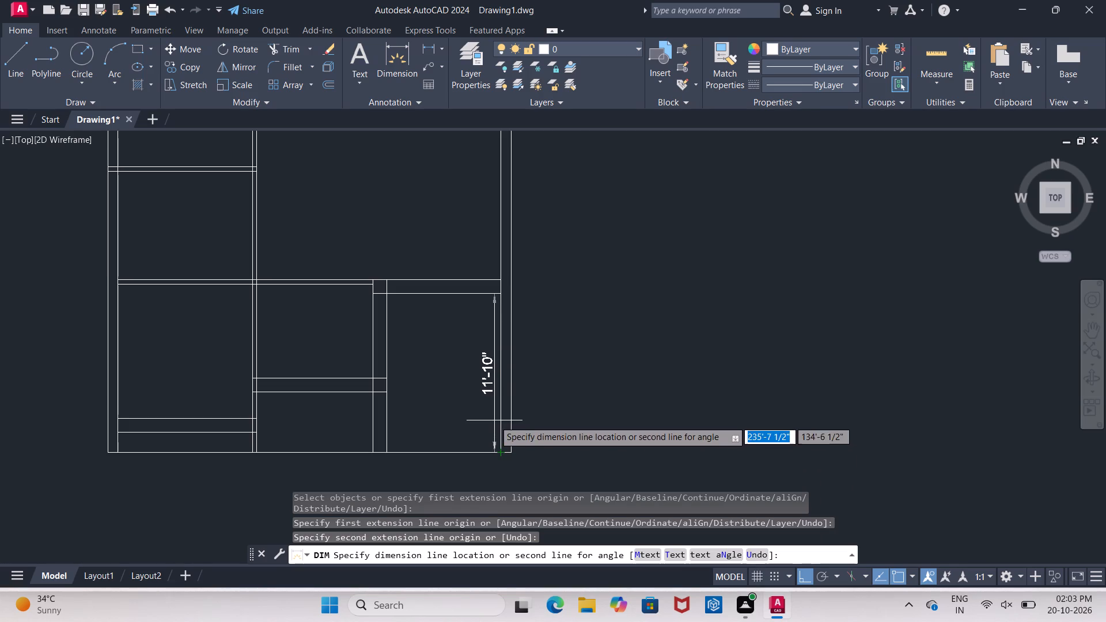
pyautogui.press('Escape')
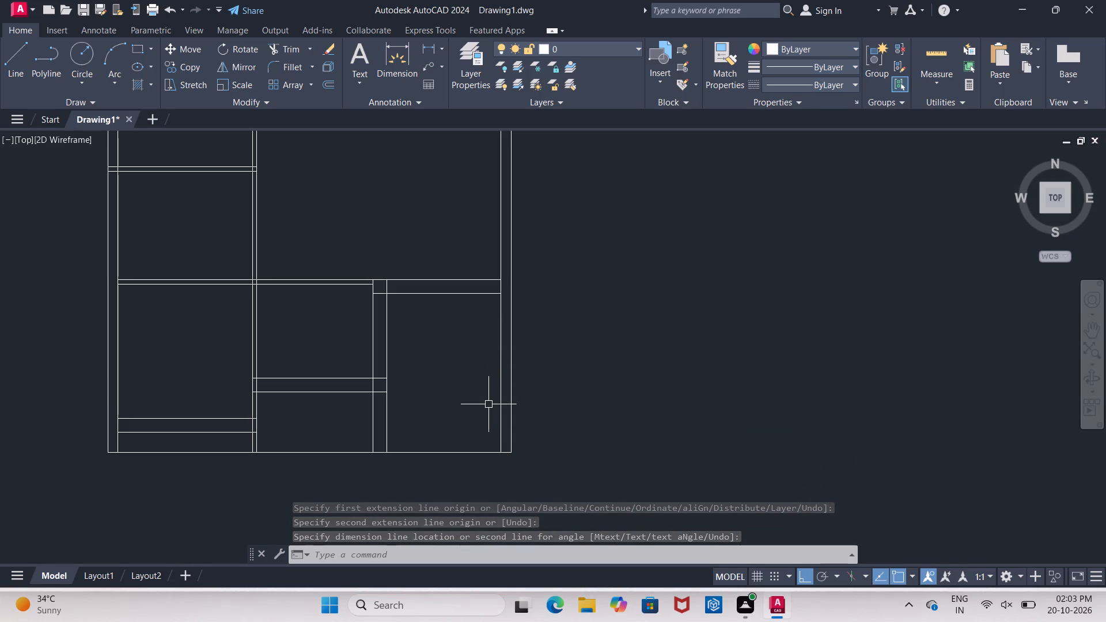
pyautogui.press('Escape')
pyautogui.press('Escape')
pyautogui.press('Escape')
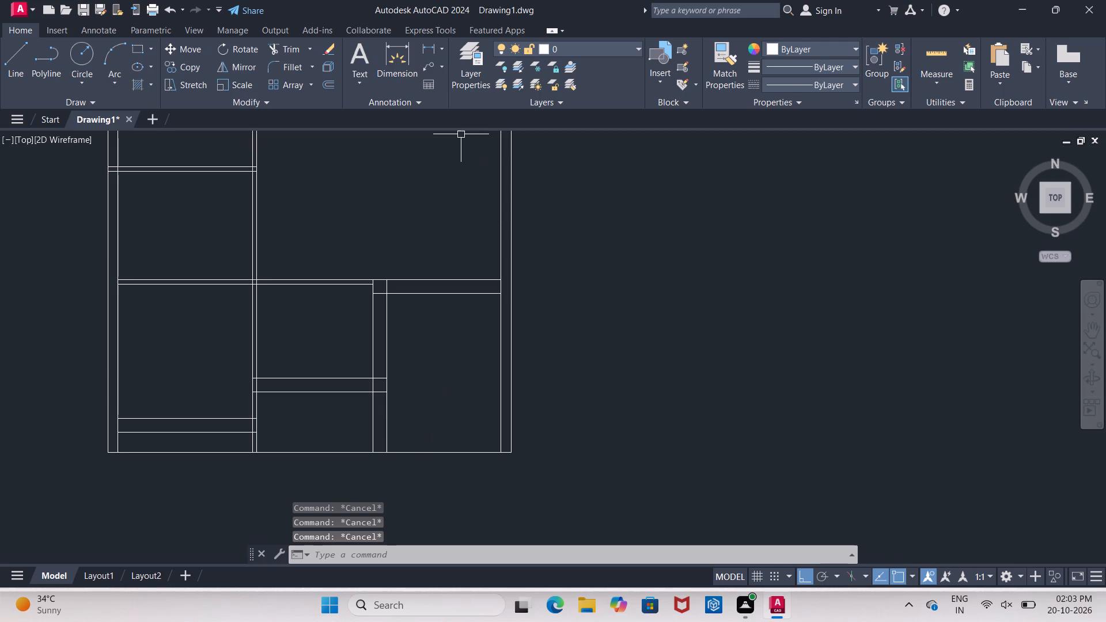
# Measure the southeast room's depth along its east wall, from the lower line of its north wall to the south wall line.
pyautogui.click(400, 66)
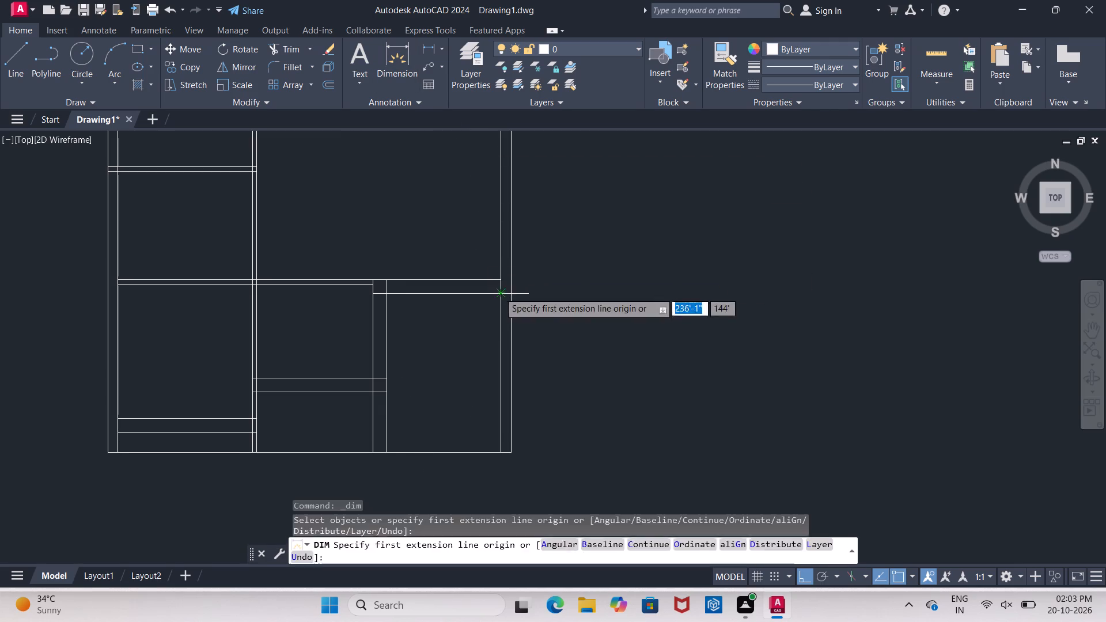
pyautogui.click(499, 292)
pyautogui.click(501, 449)
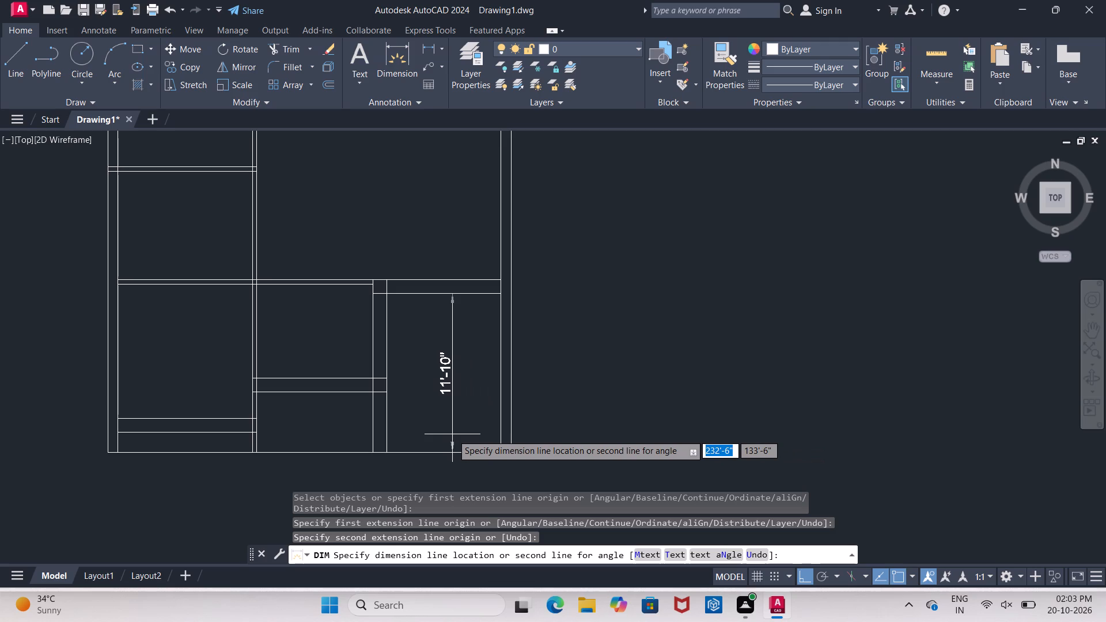
pyautogui.press('Escape')
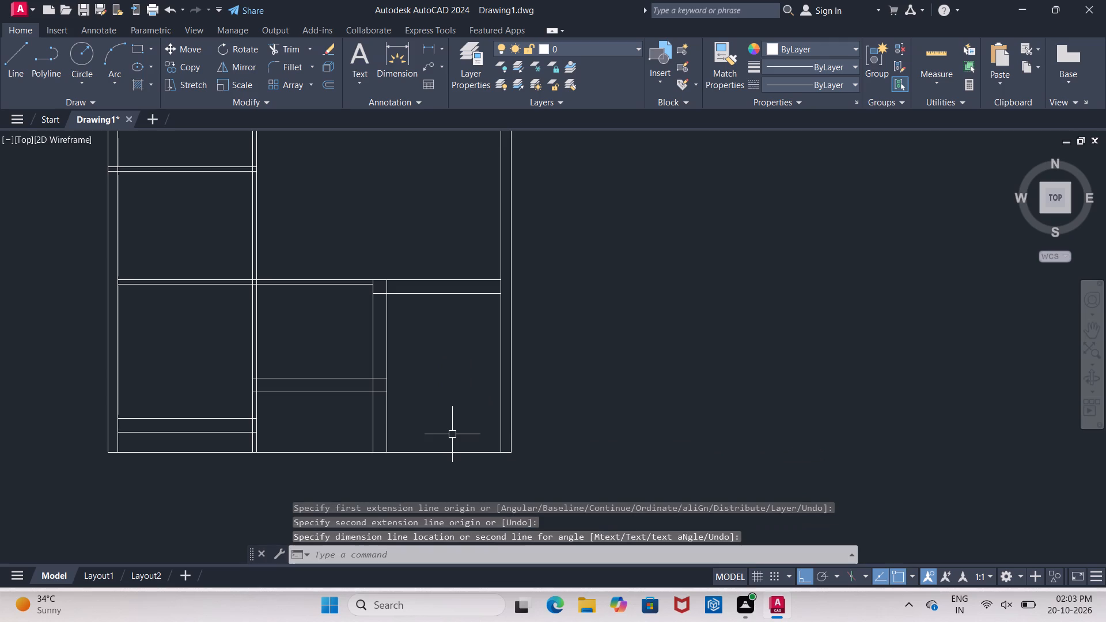
# Offset the lower line of the southeast room's north wall 12'2" southward and delete the old south wall line.
pyautogui.press('o')
pyautogui.press('Return')
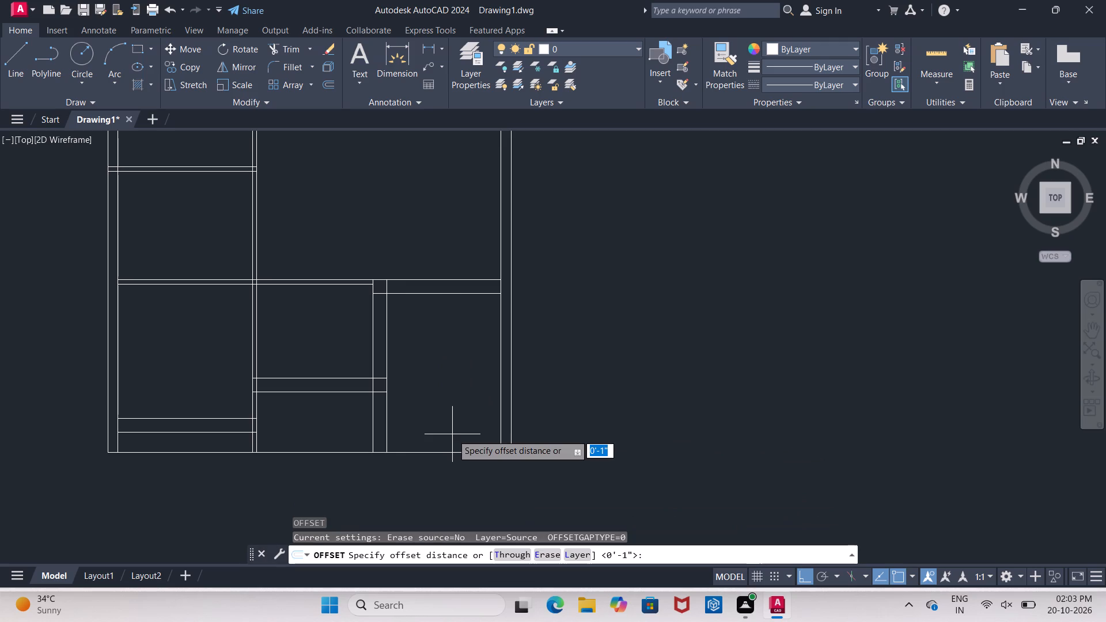
pyautogui.write('12')
pyautogui.write("'2")
pyautogui.hotkey('shift', '"')
pyautogui.press('Return')
pyautogui.click(476, 294)
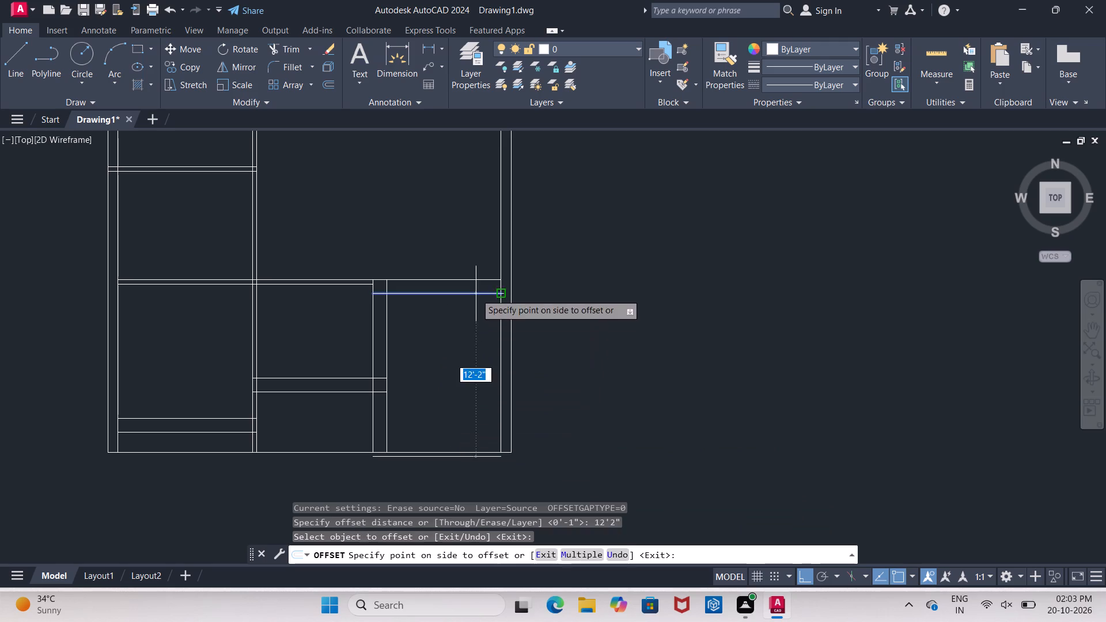
pyautogui.click(473, 409)
pyautogui.press('Escape')
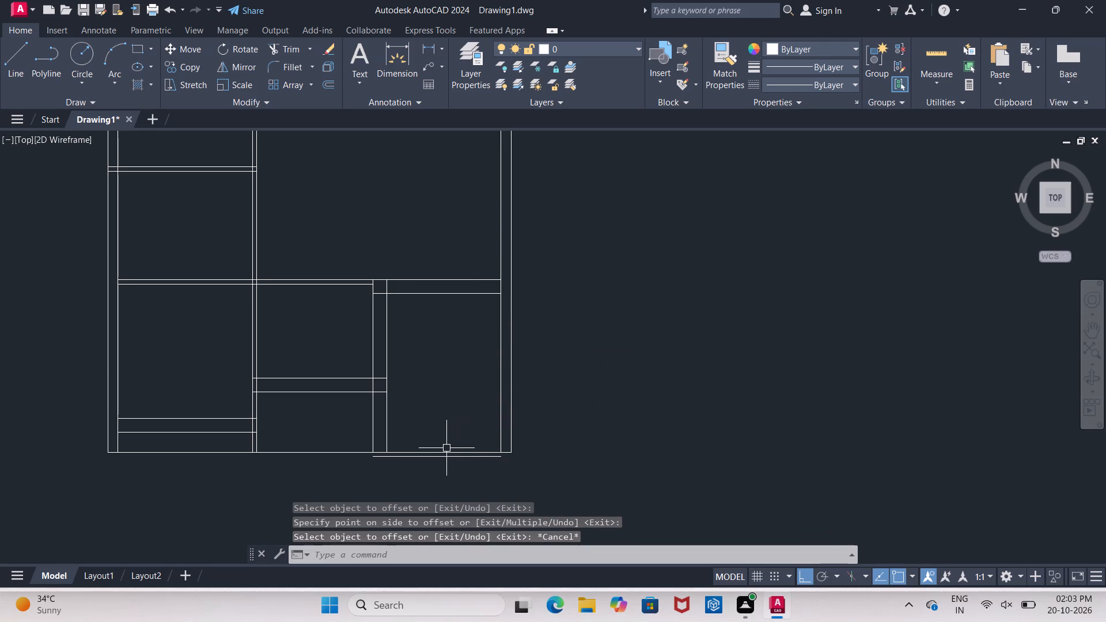
pyautogui.click(445, 452)
pyautogui.press('Delete')
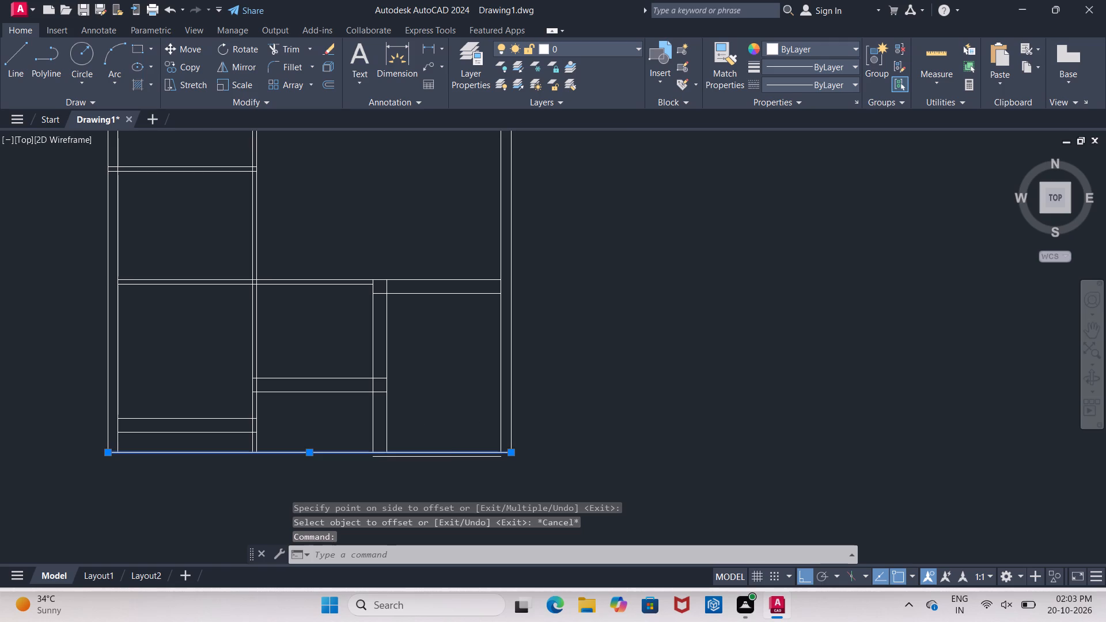
# Extend the vertical pair west of the southeast room and the inner east wall line down to the new south line.
pyautogui.write('EX')
pyautogui.press('Return')
pyautogui.press('Return')
pyautogui.click(404, 430)
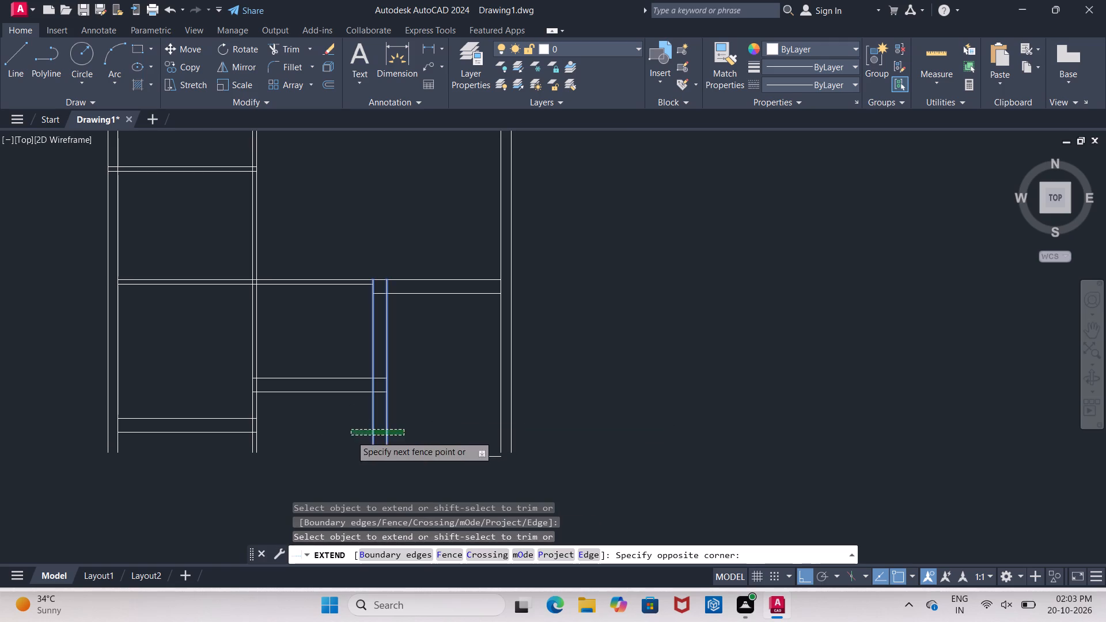
pyautogui.click(351, 435)
pyautogui.click(522, 421)
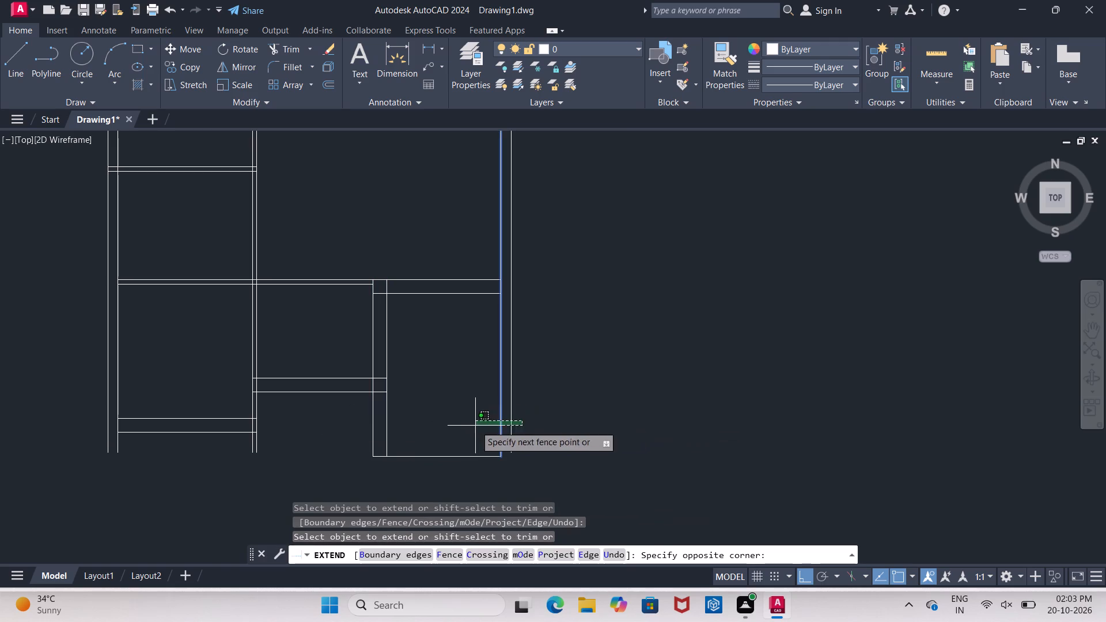
pyautogui.press('Escape')
pyautogui.press('Return')
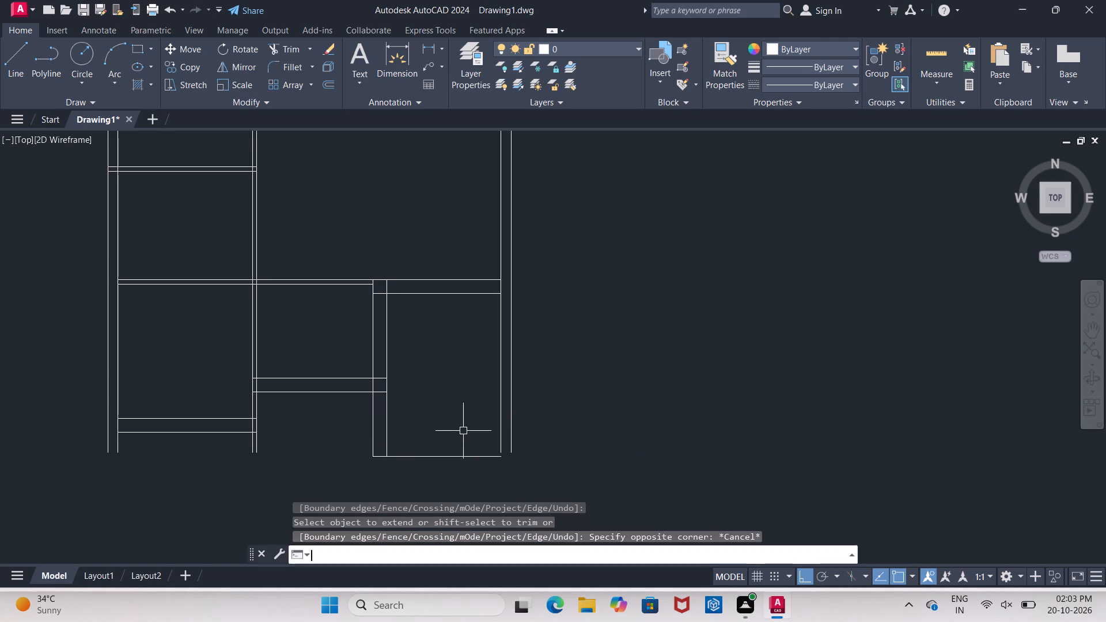
pyautogui.press('Return')
pyautogui.click(498, 429)
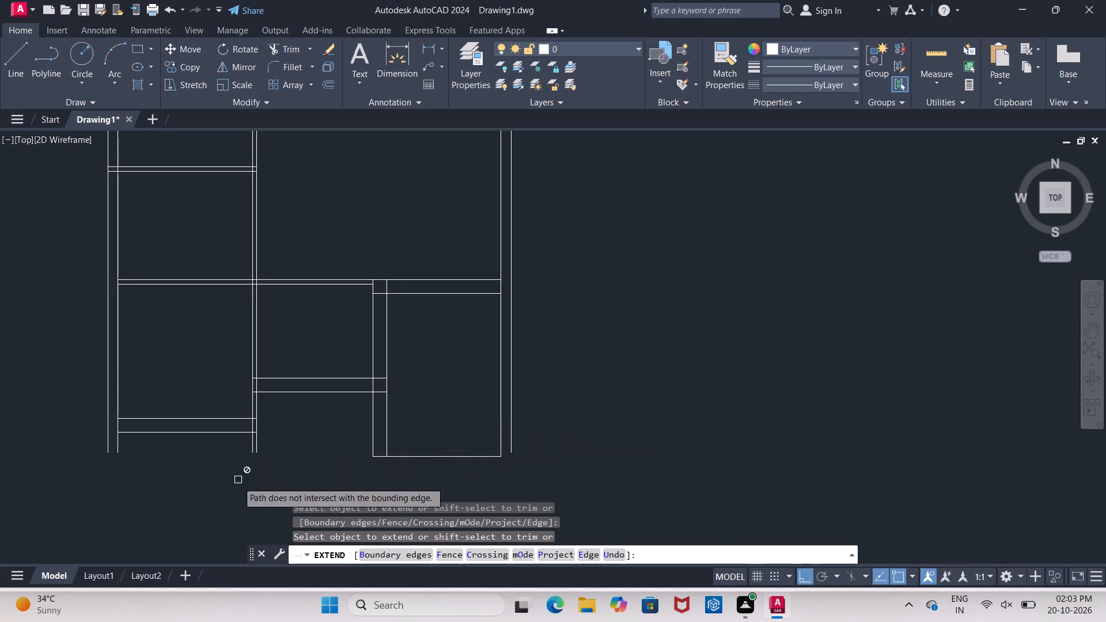
pyautogui.press('Escape')
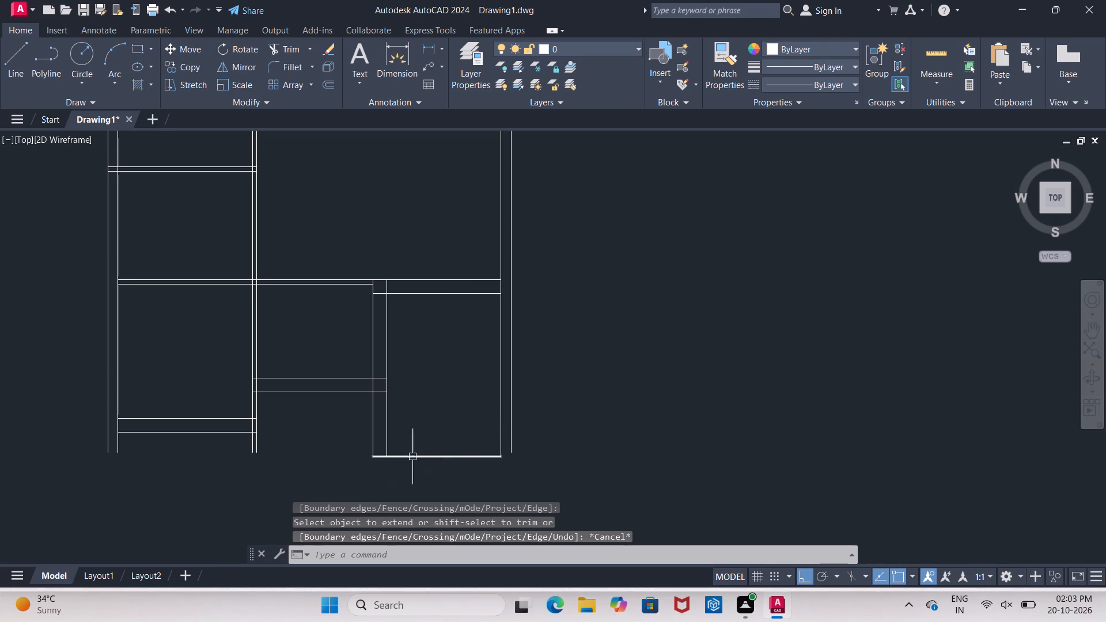
# Stretch the new south line's ends to align with the outer west and outer east wall lines.
pyautogui.click(412, 456)
pyautogui.click(374, 457)
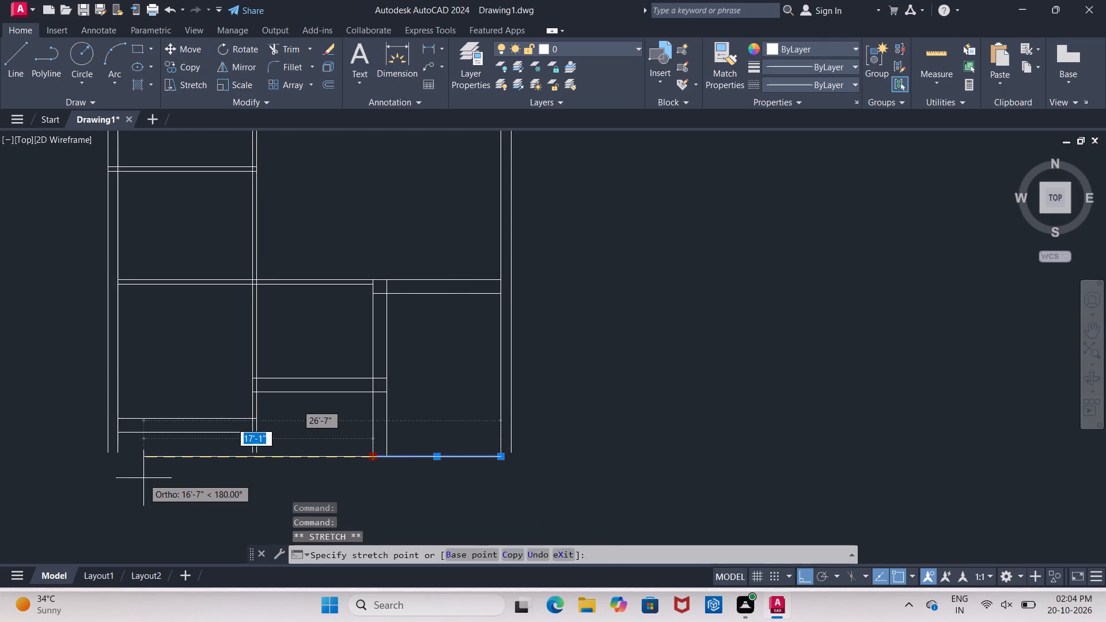
pyautogui.scroll(5, 109, 461)
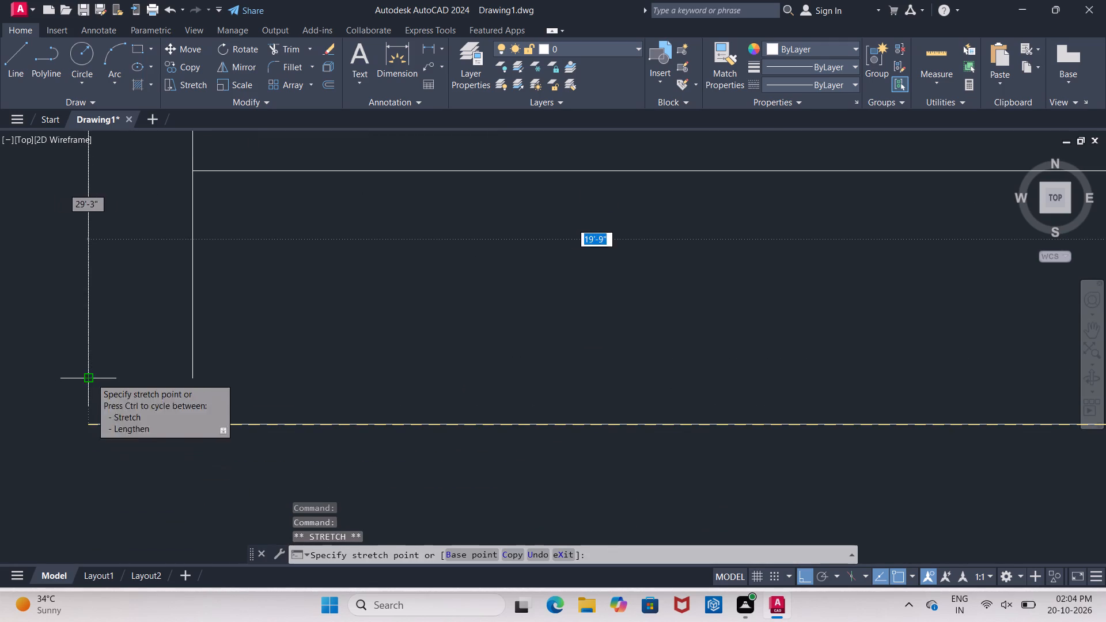
pyautogui.click(89, 410)
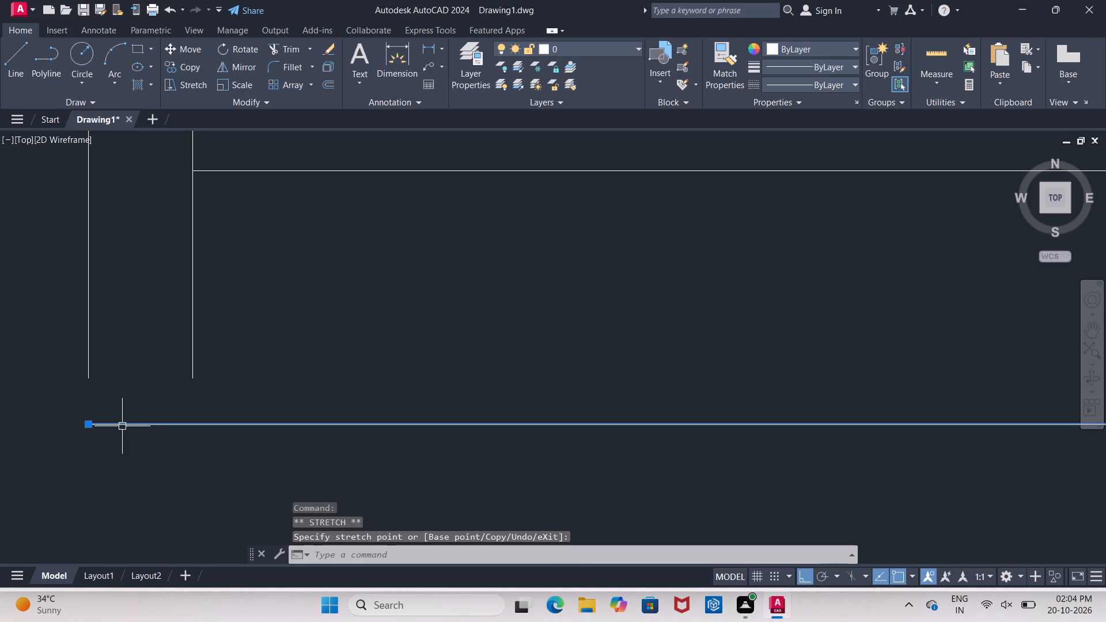
pyautogui.press('Escape')
pyautogui.scroll(-4, 150, 447)
pyautogui.scroll(-1, 339, 438)
pyautogui.scroll(3, 571, 443)
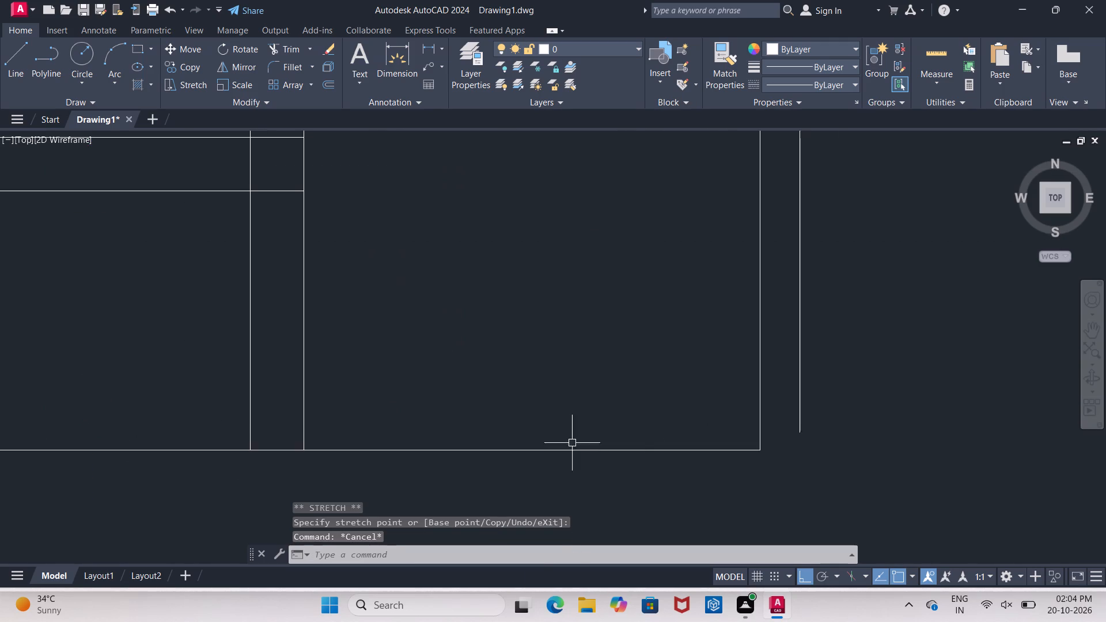
pyautogui.click(712, 447)
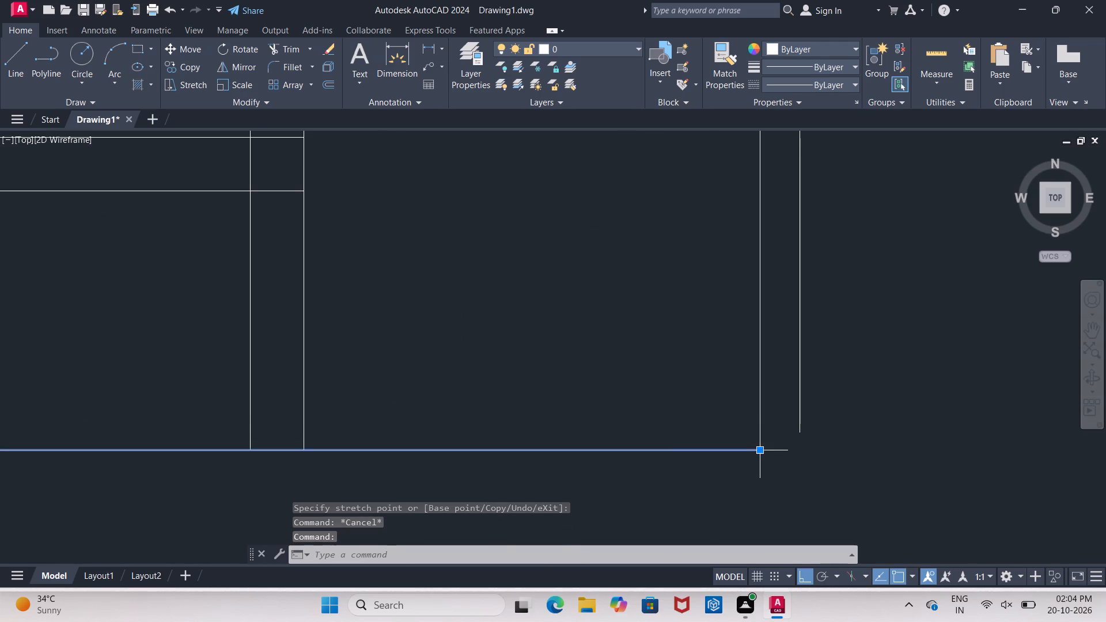
pyautogui.click(762, 450)
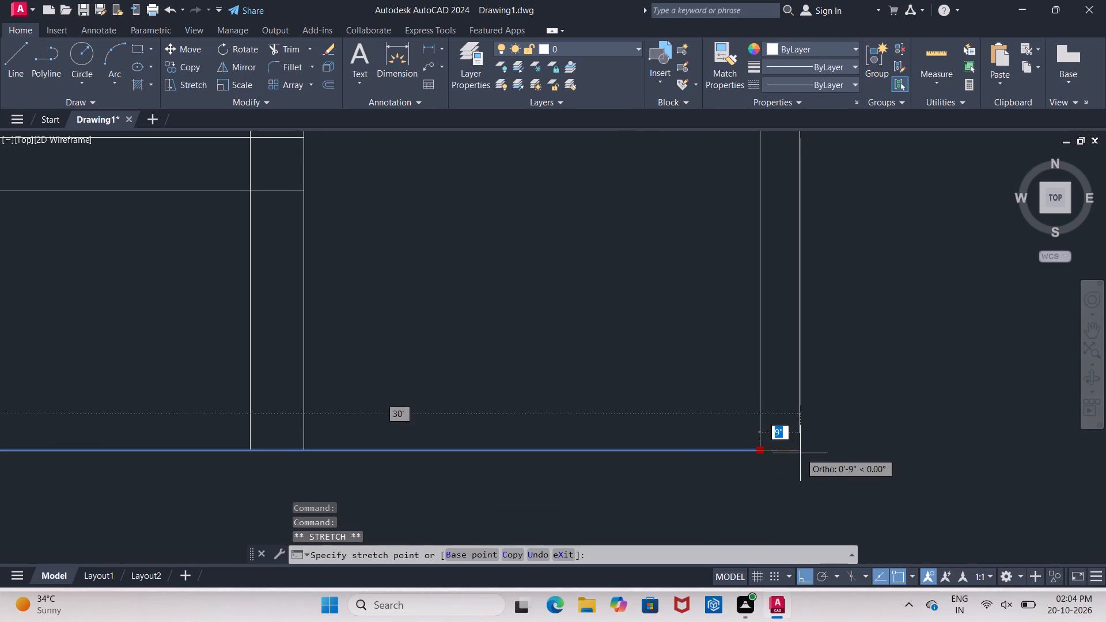
pyautogui.click(800, 447)
pyautogui.press('Escape')
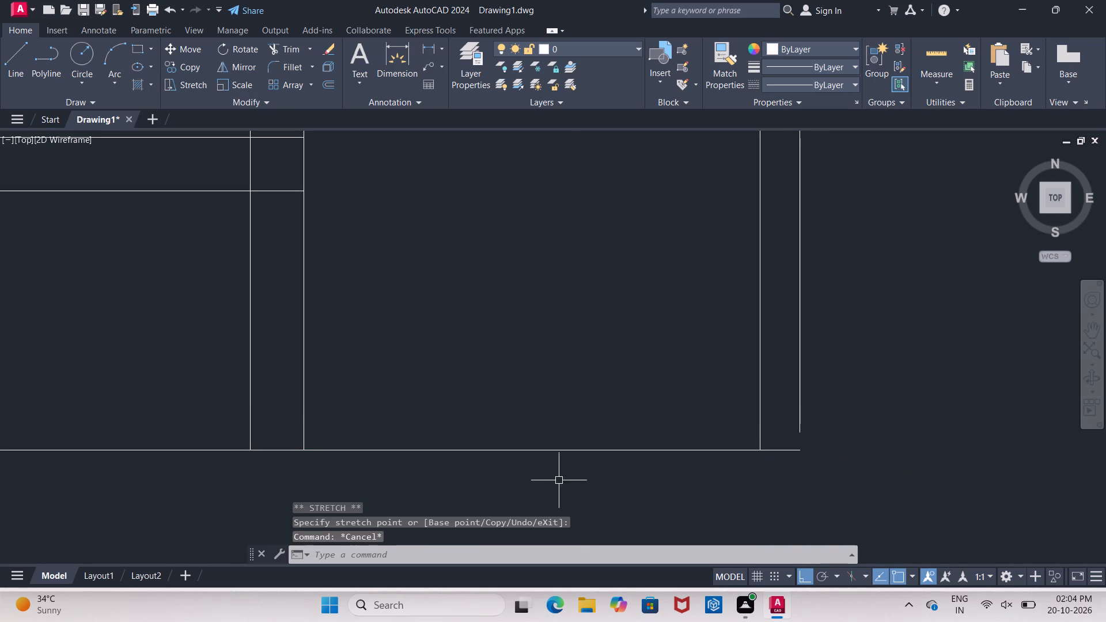
# Extend the outer east wall line, both west wall lines and the pair east of the southwest room to the new south line.
pyautogui.write('EX')
pyautogui.press('Return')
pyautogui.press('Return')
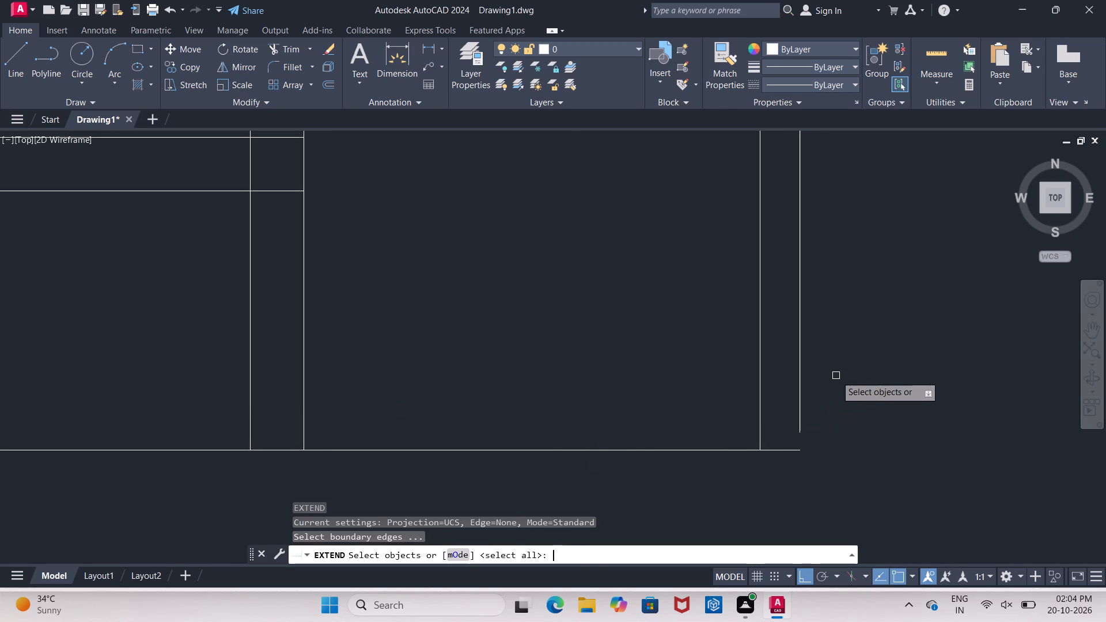
pyautogui.click(801, 389)
pyautogui.scroll(-4, 815, 382)
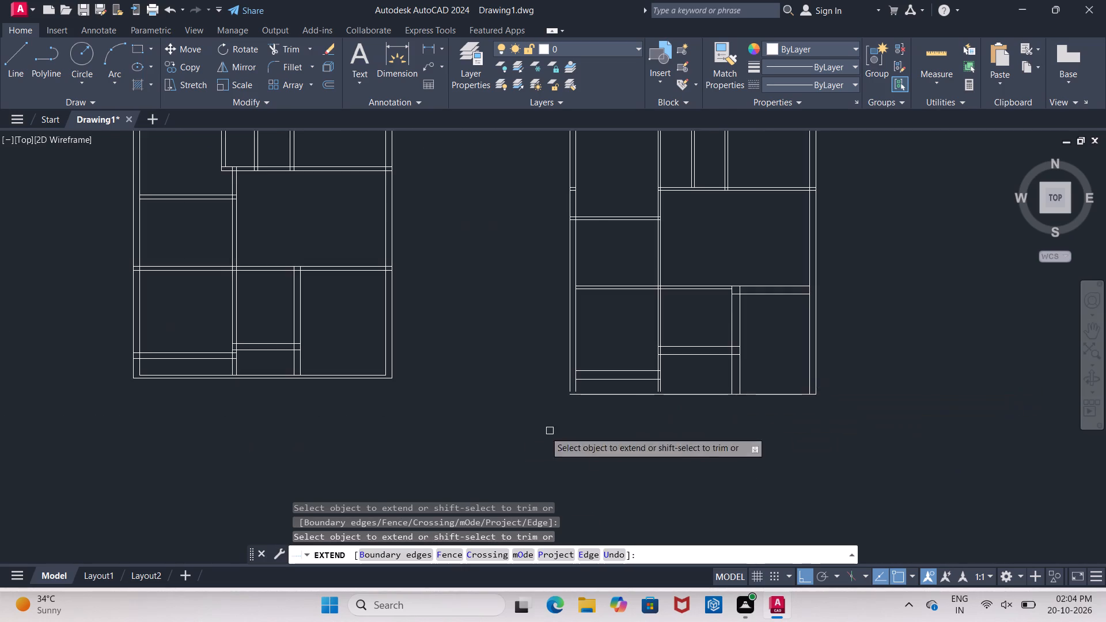
pyautogui.scroll(3, 539, 426)
pyautogui.click(615, 314)
pyautogui.click(524, 321)
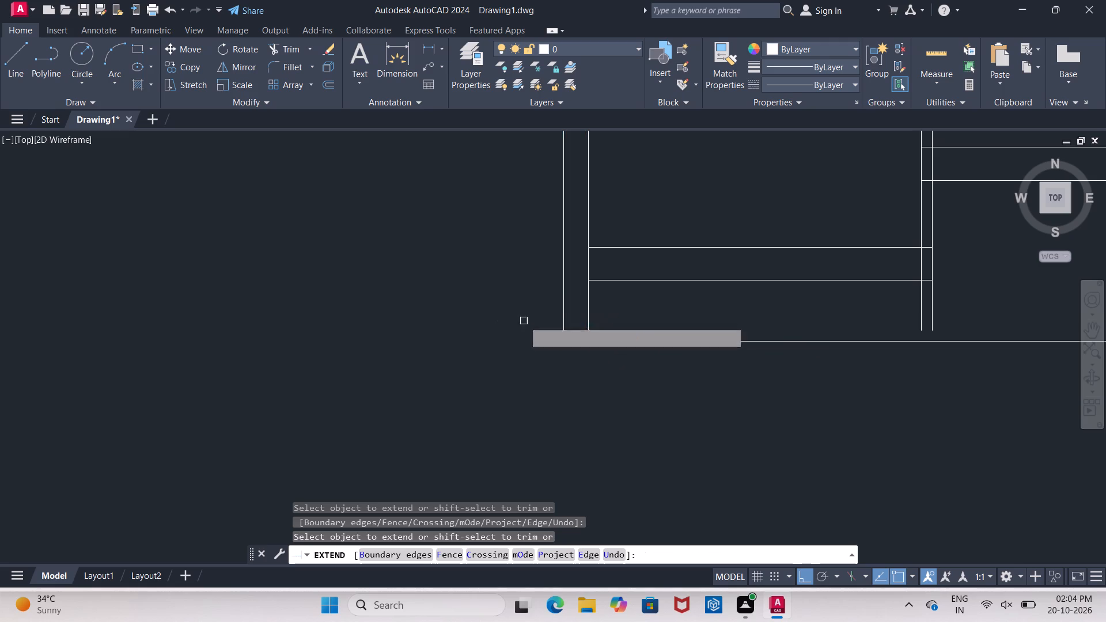
pyautogui.scroll(-1, 482, 430)
pyautogui.scroll(-1, 751, 416)
pyautogui.scroll(3, 756, 400)
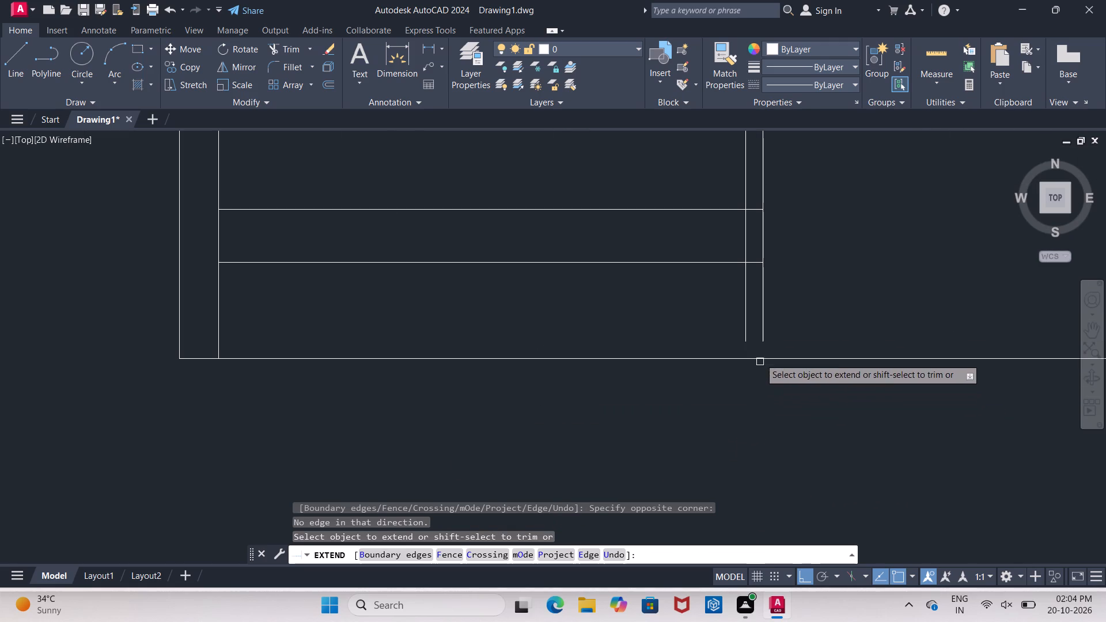
pyautogui.click(796, 316)
pyautogui.click(712, 324)
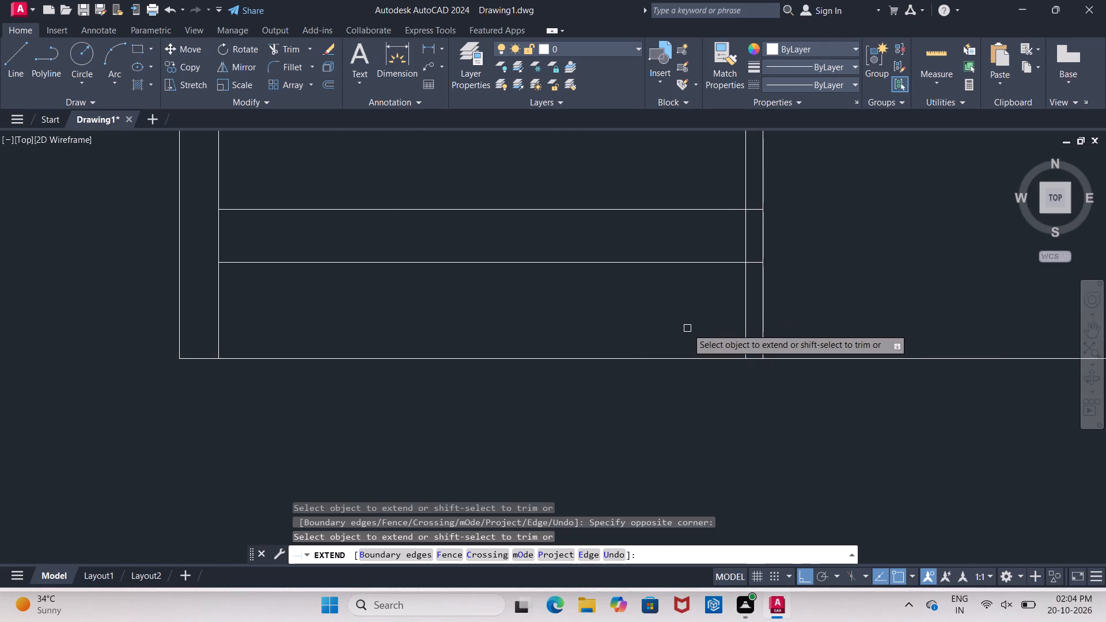
pyautogui.press('Escape')
# Offset the second plan's new south wall line 4" outward to the south.
pyautogui.scroll(-6, 497, 389)
pyautogui.scroll(4, 522, 421)
pyautogui.scroll(-1, 643, 380)
pyautogui.scroll(2, 433, 338)
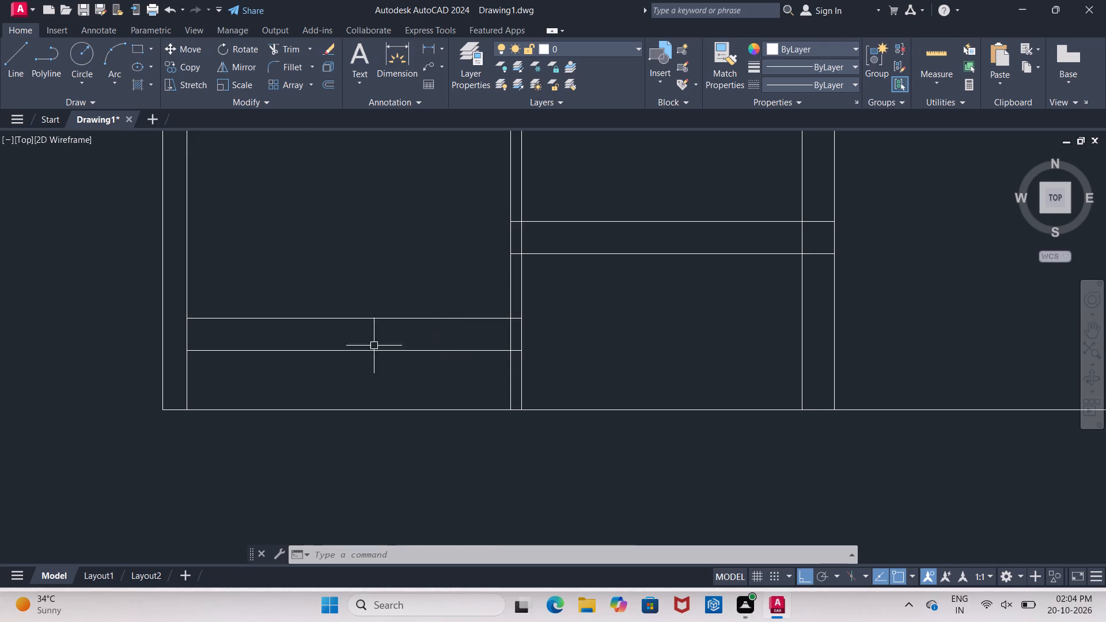
pyautogui.scroll(-2, 353, 353)
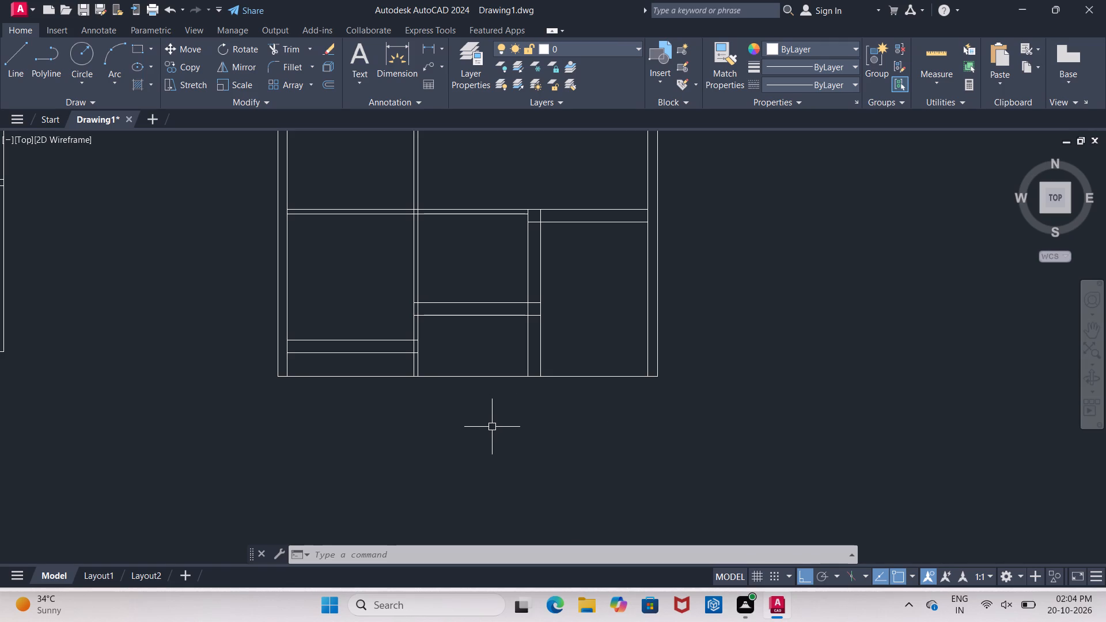
pyautogui.press('o')
pyautogui.press('Return')
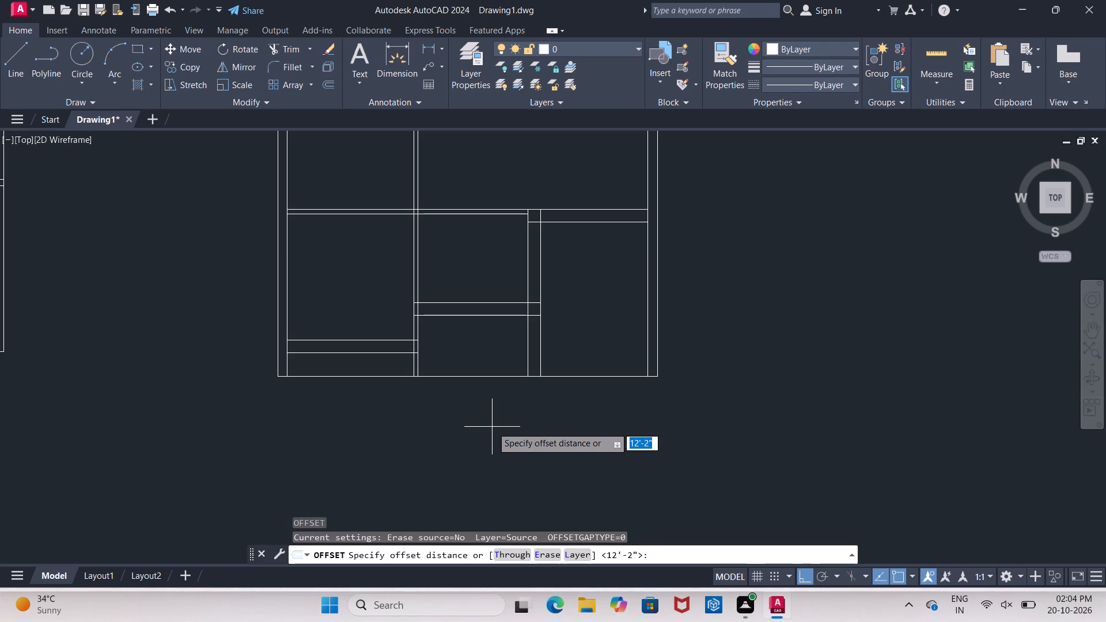
pyautogui.write('4"')
pyautogui.press('Return')
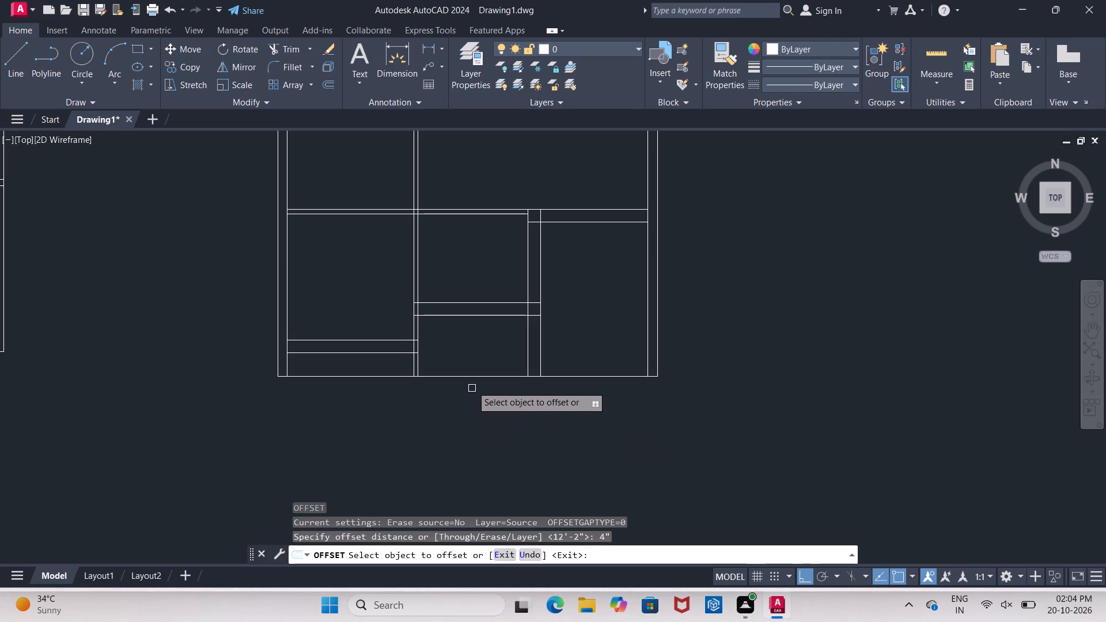
pyautogui.click(469, 377)
pyautogui.click(479, 422)
pyautogui.press('Escape')
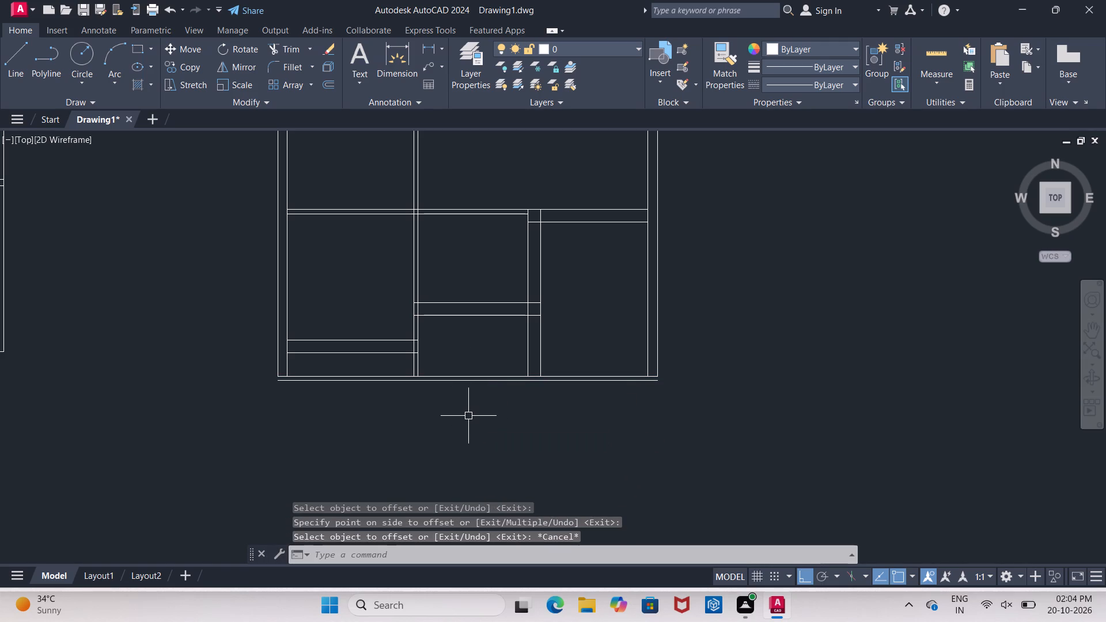
# Fillet the offset outer south line with the outer east and outer west wall lines at radius 0 to close both corners.
pyautogui.press('f')
pyautogui.press('Return')
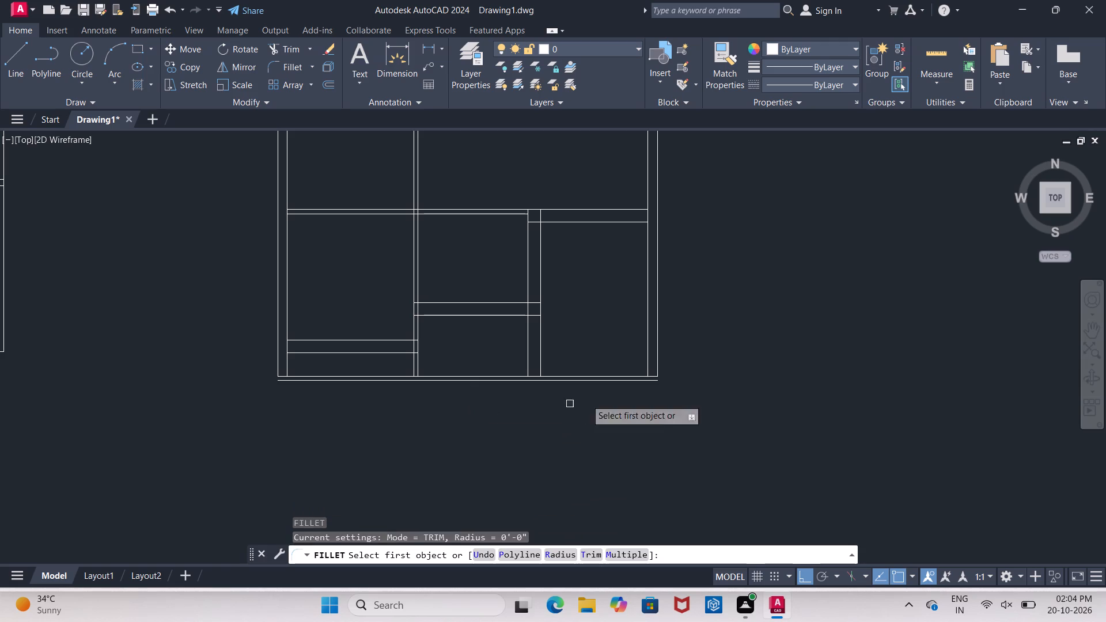
pyautogui.click(659, 366)
pyautogui.click(647, 381)
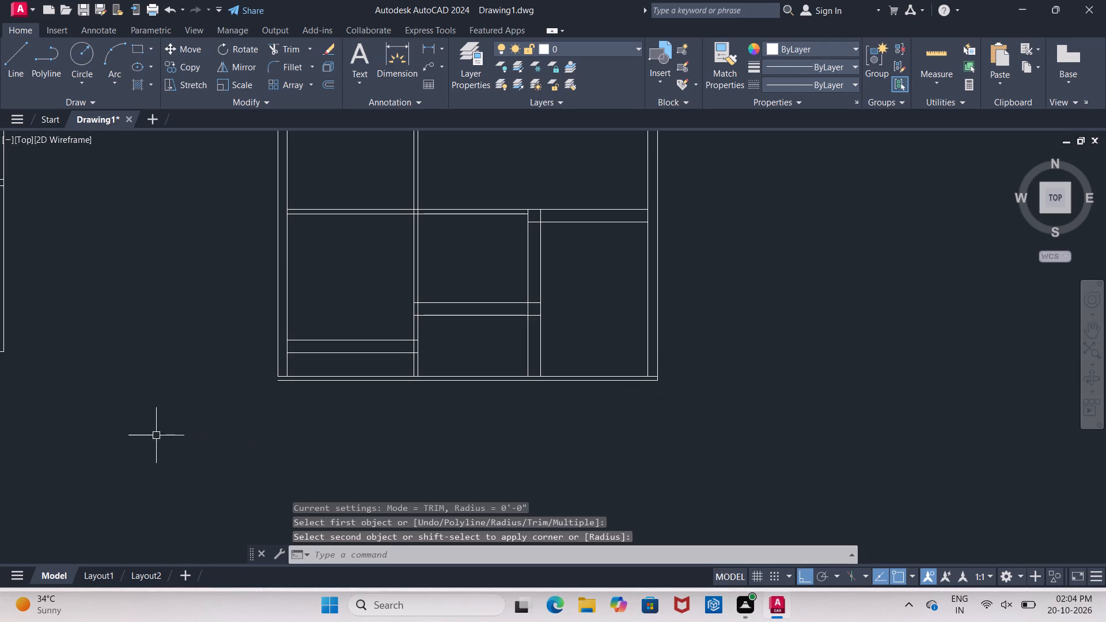
pyautogui.press('Return')
pyautogui.click(276, 355)
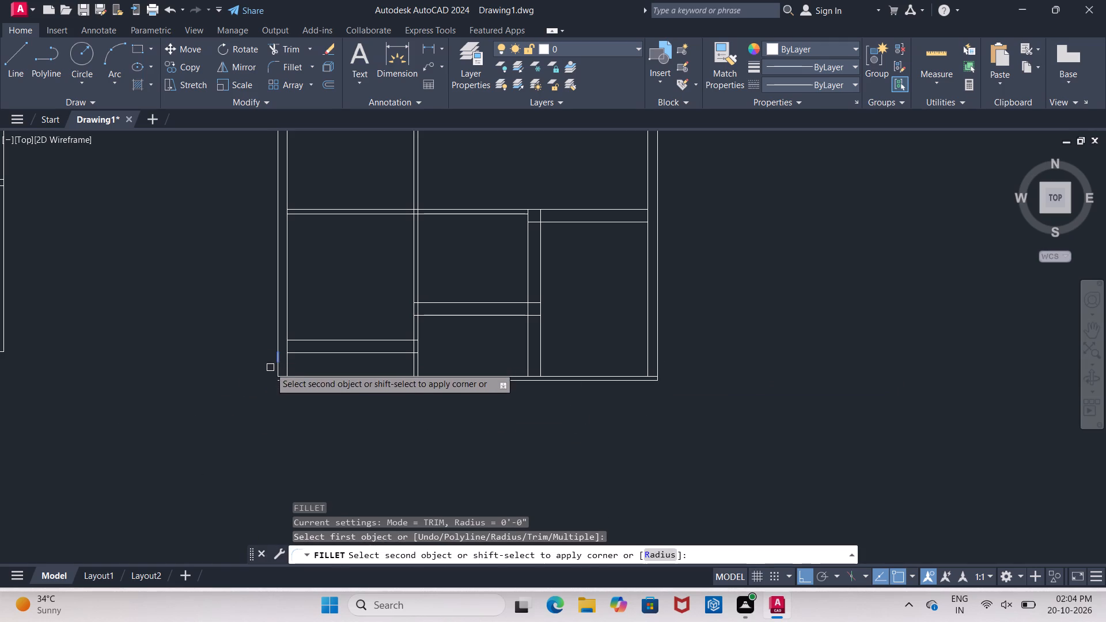
pyautogui.click(290, 382)
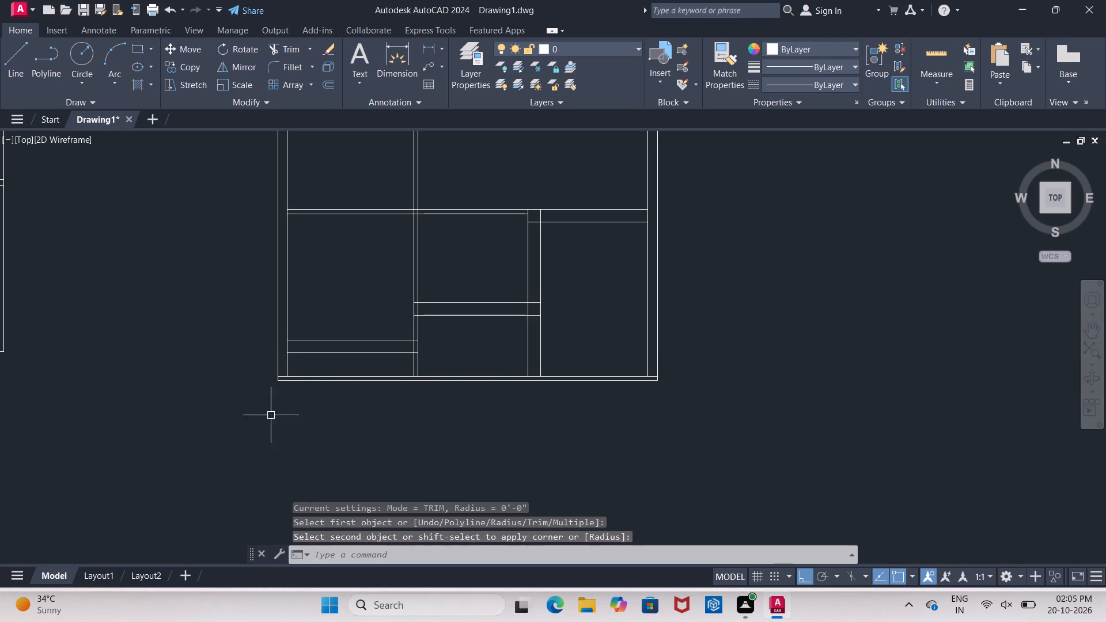
pyautogui.press('Escape')
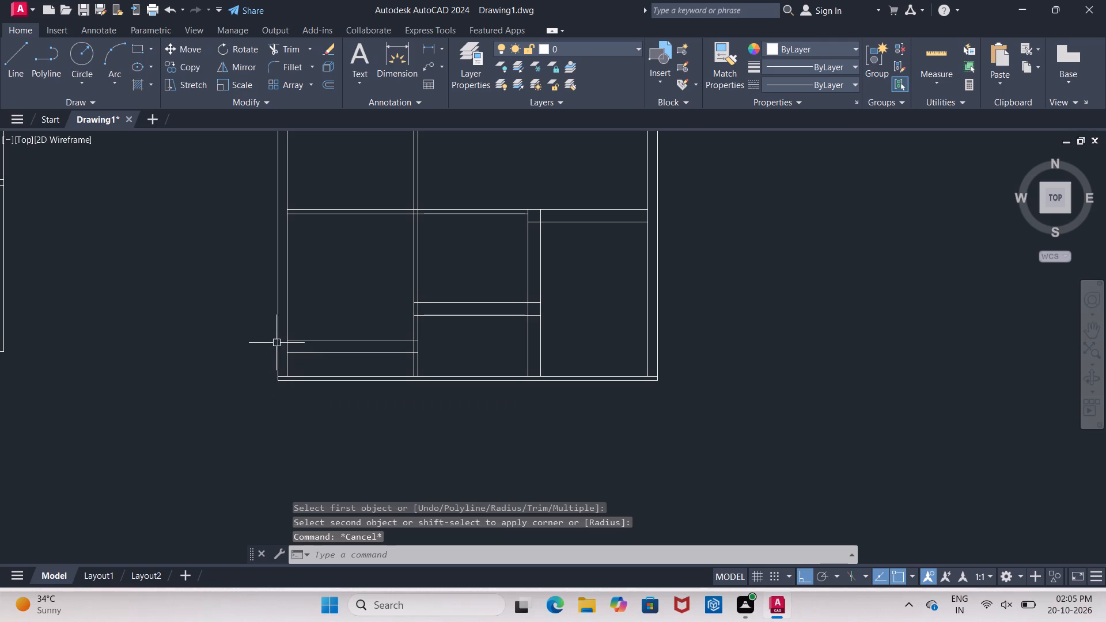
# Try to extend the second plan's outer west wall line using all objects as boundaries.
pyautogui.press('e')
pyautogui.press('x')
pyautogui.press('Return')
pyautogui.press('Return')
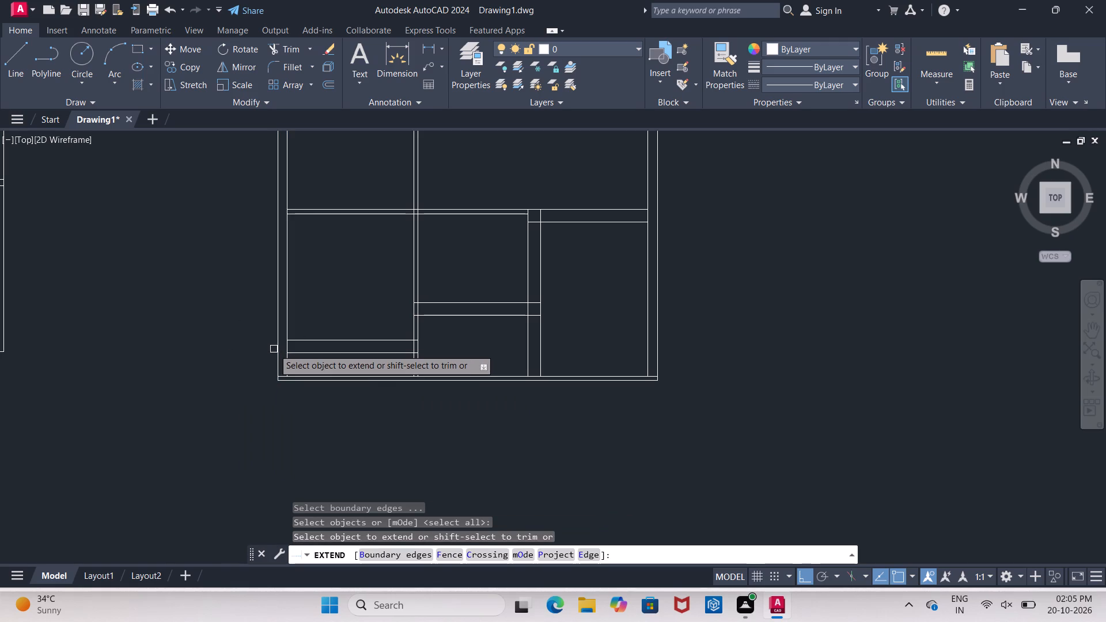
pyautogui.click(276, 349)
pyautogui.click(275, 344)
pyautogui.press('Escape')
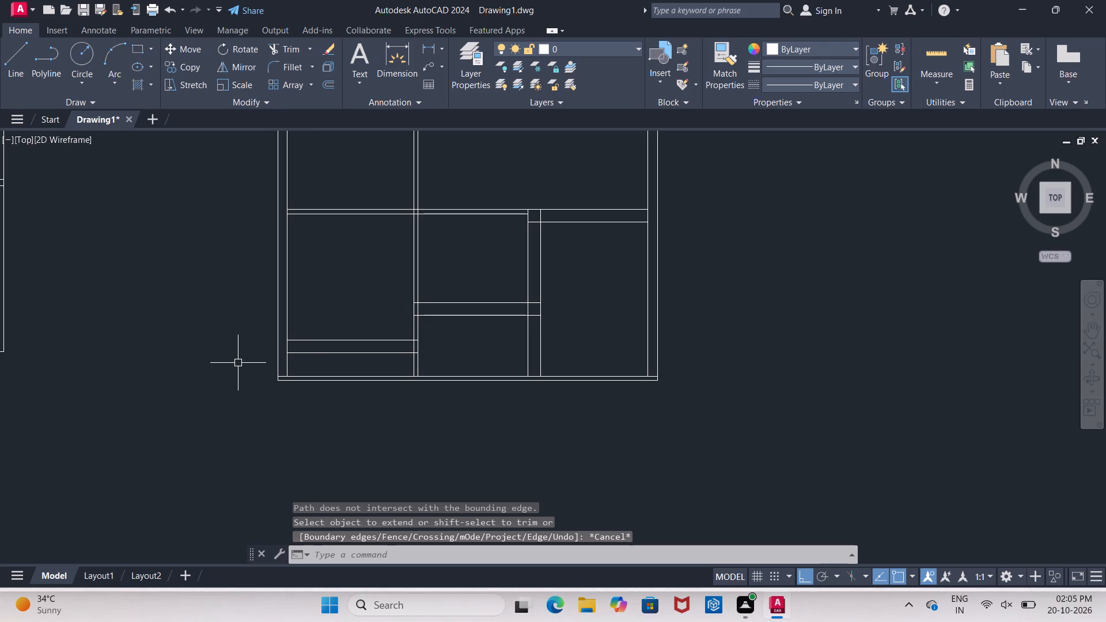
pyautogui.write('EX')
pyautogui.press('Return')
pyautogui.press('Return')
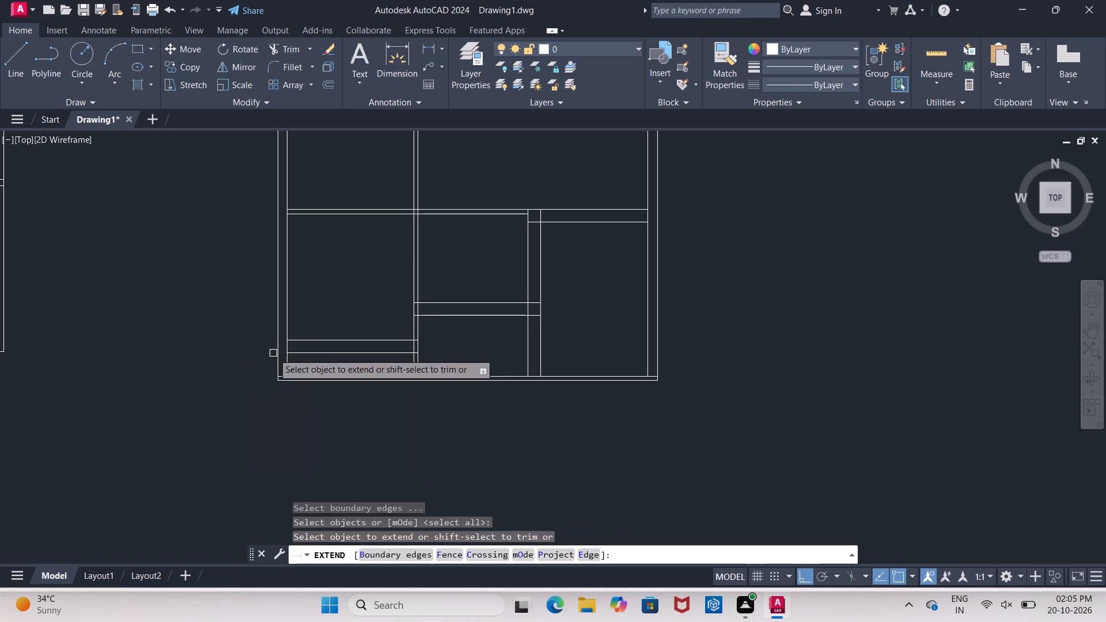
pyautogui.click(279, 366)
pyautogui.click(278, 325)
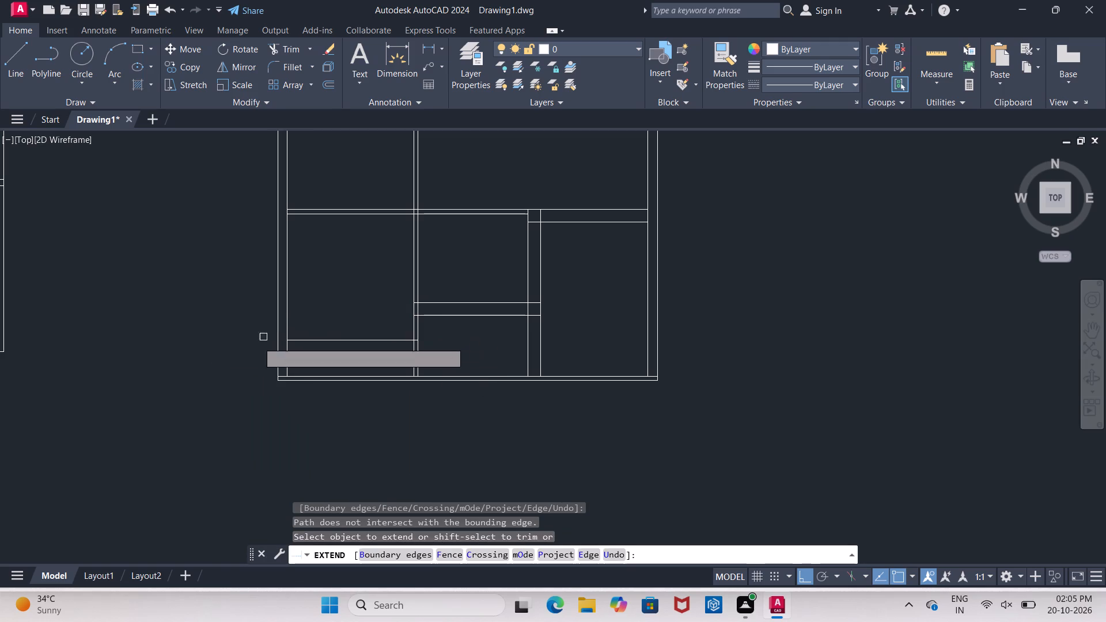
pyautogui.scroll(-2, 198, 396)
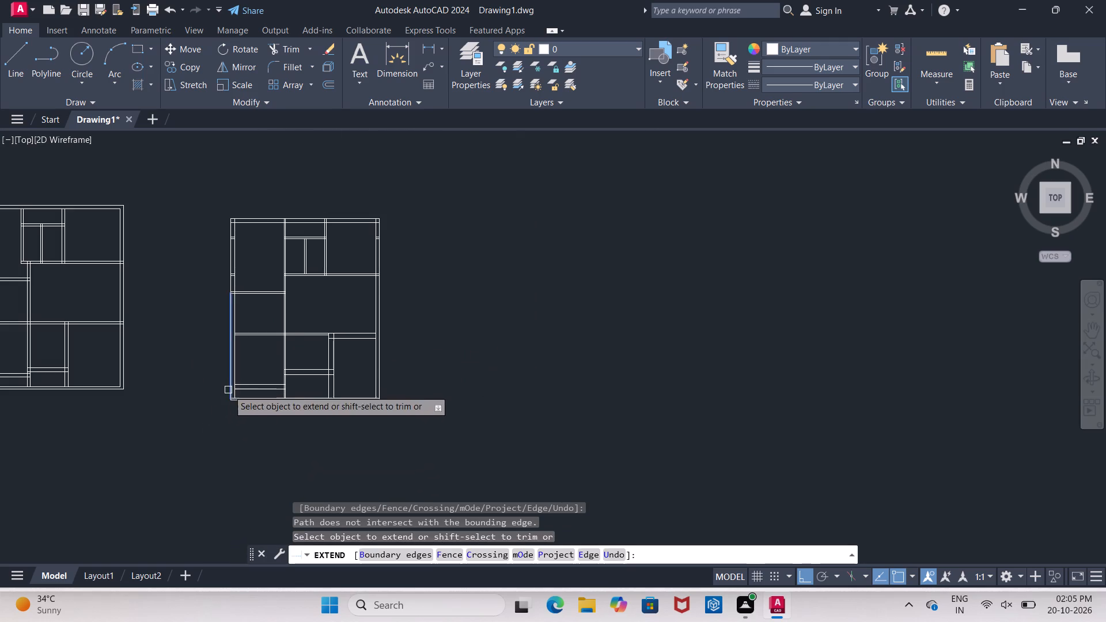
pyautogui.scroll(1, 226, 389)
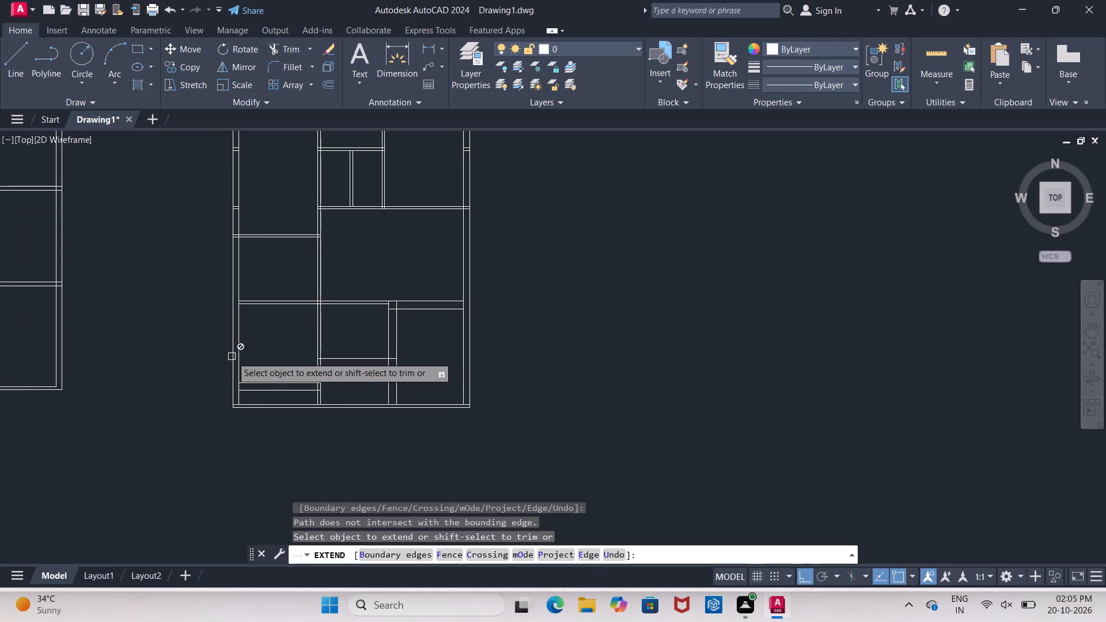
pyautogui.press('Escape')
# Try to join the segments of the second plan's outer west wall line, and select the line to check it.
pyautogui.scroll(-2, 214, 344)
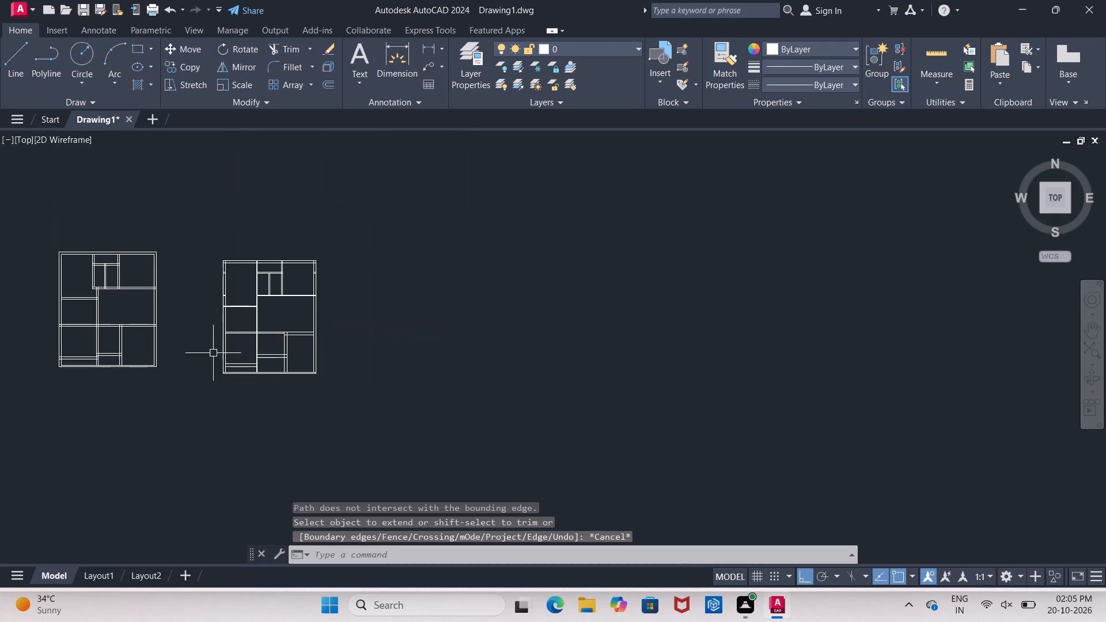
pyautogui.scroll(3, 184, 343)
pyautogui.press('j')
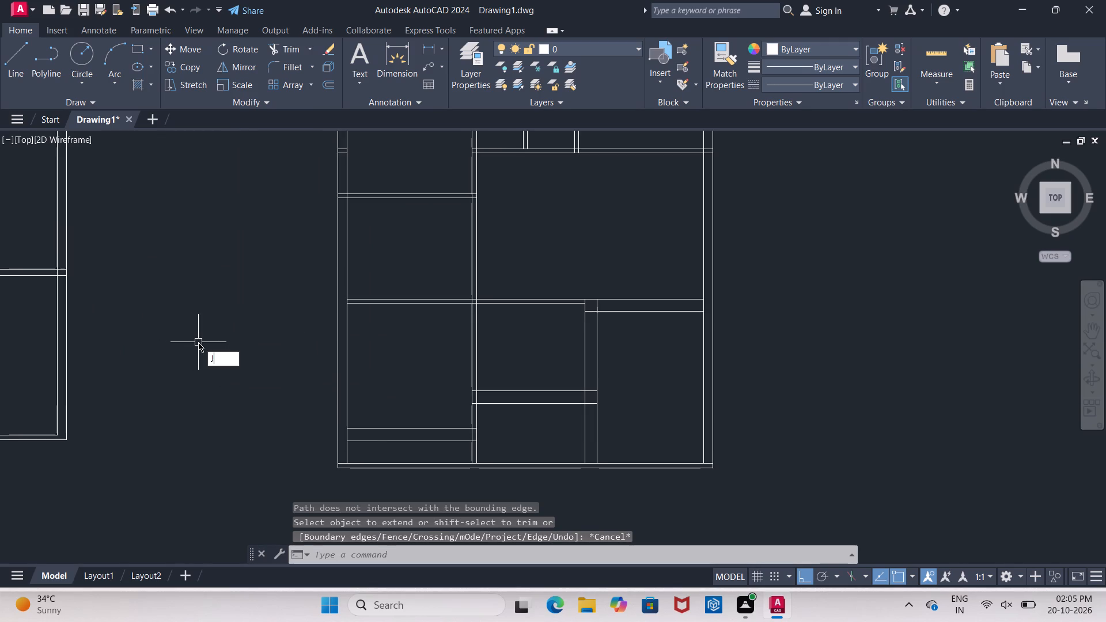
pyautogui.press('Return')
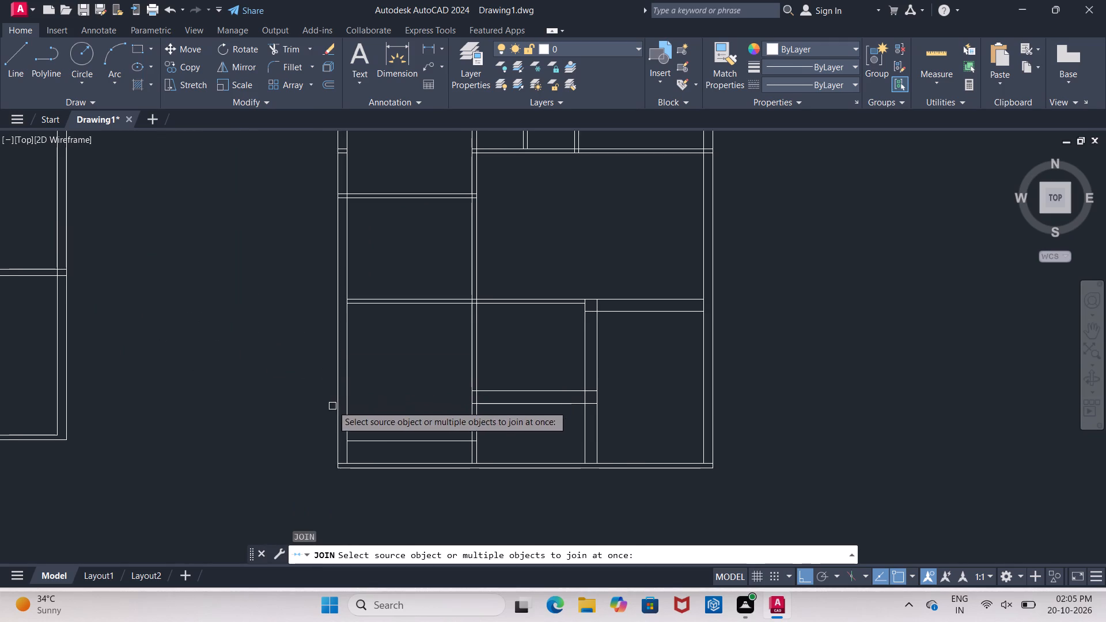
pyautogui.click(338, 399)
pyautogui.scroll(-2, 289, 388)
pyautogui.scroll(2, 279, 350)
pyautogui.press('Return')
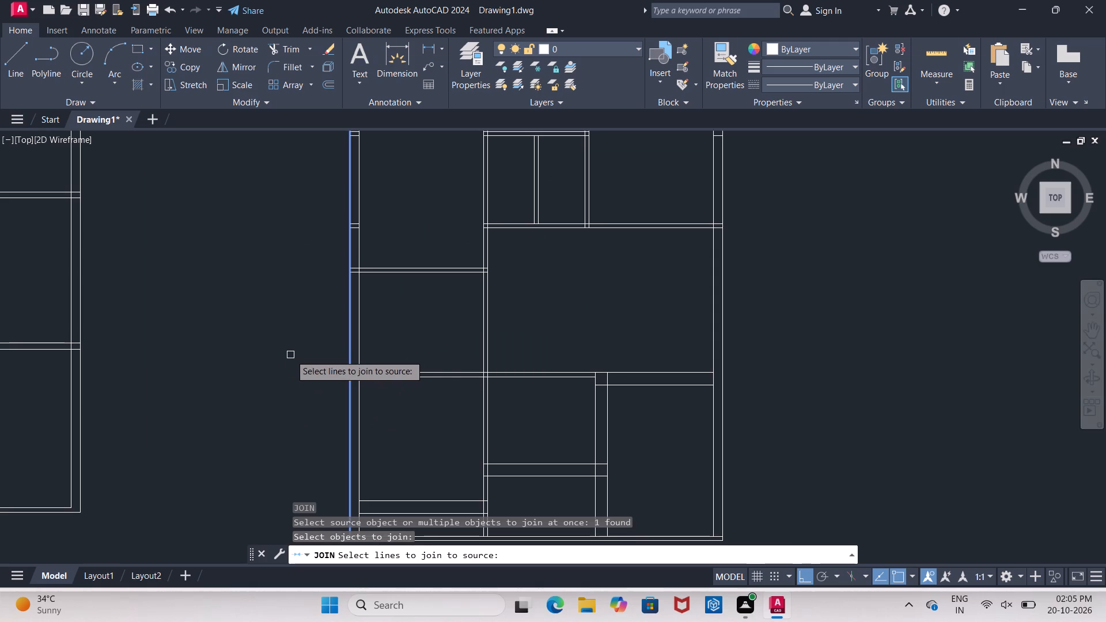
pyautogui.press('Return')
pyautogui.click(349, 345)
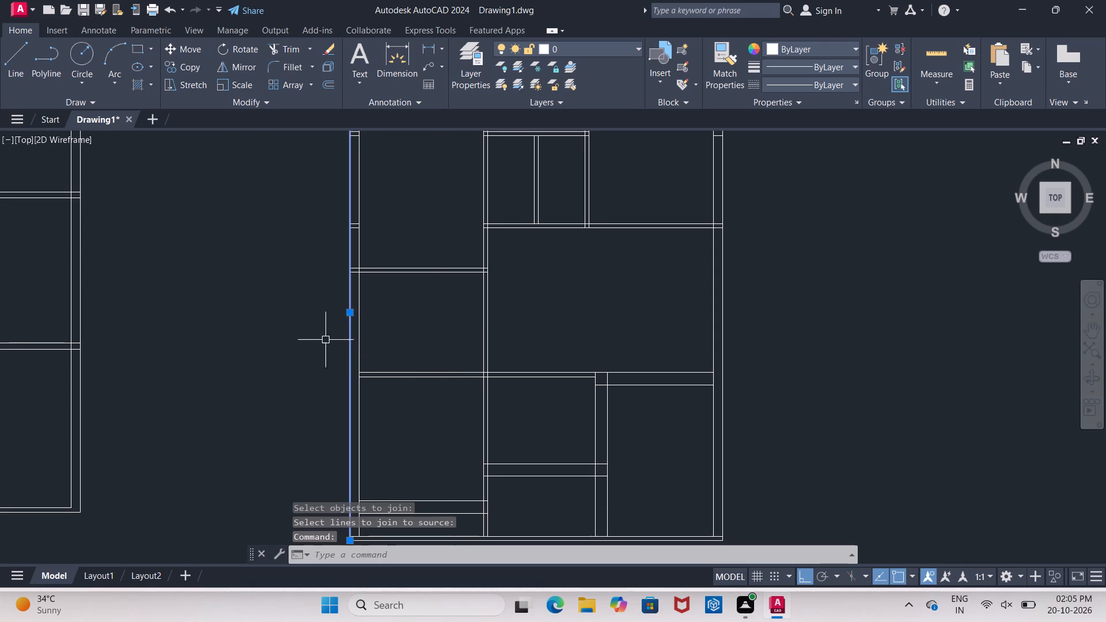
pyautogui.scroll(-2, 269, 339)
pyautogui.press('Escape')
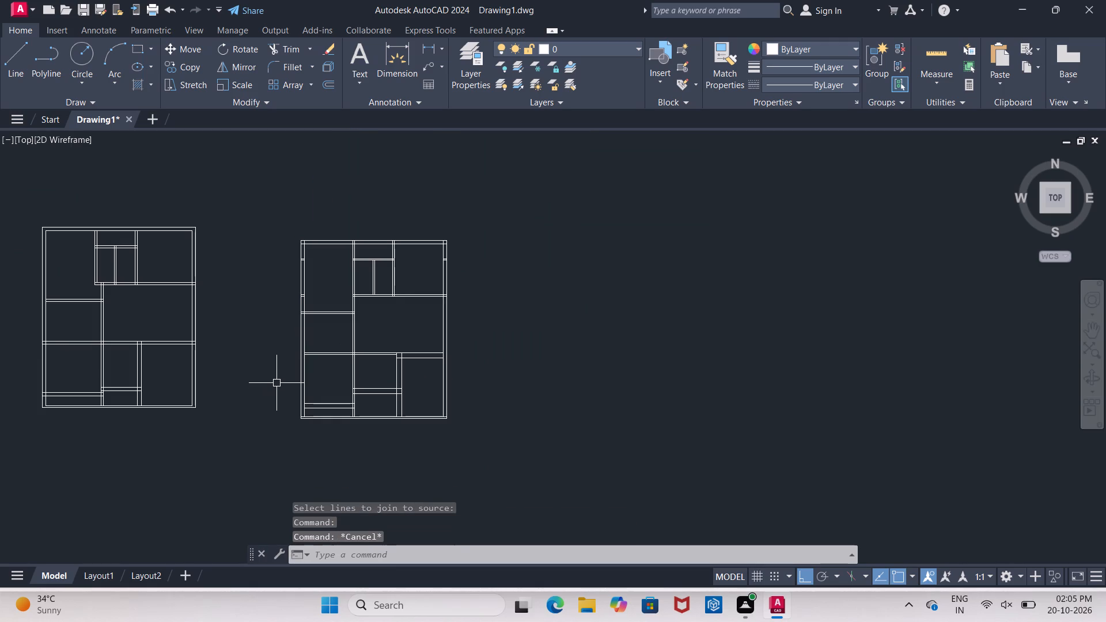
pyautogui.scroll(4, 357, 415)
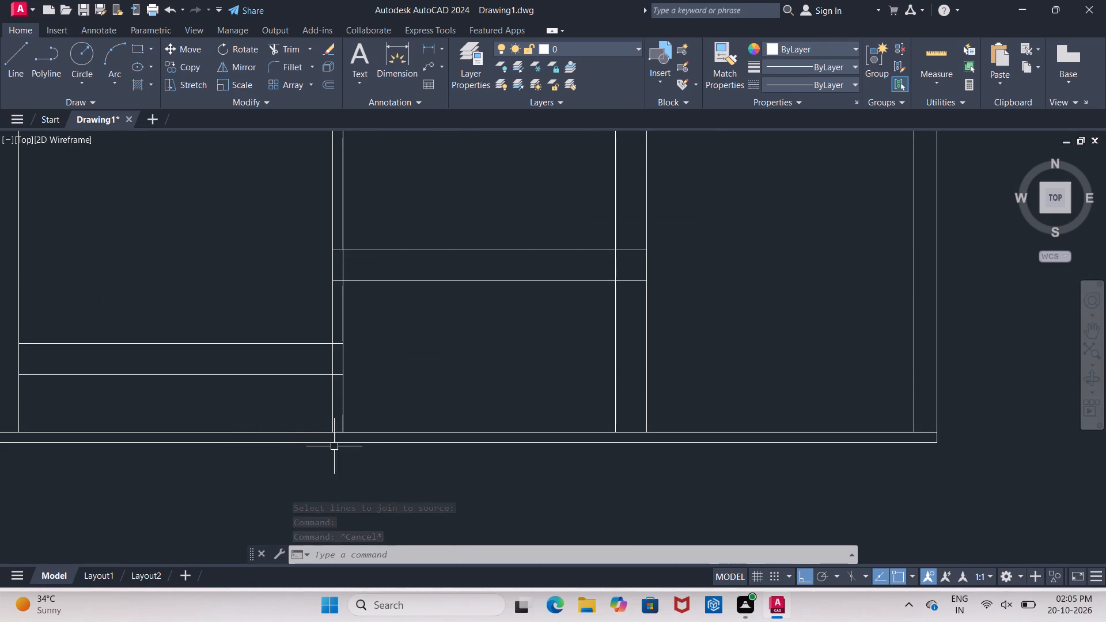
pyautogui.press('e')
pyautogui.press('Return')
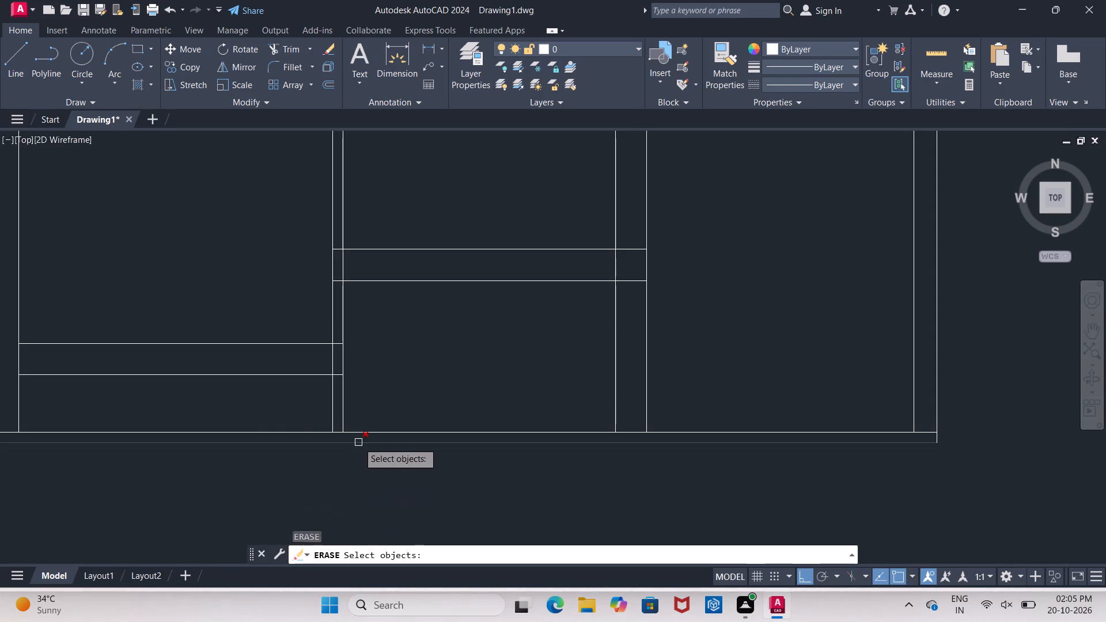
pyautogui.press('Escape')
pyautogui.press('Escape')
# Extend the inner east and inner west wall lines and both interior vertical wall pairs down to the outer south line.
pyautogui.write('EX')
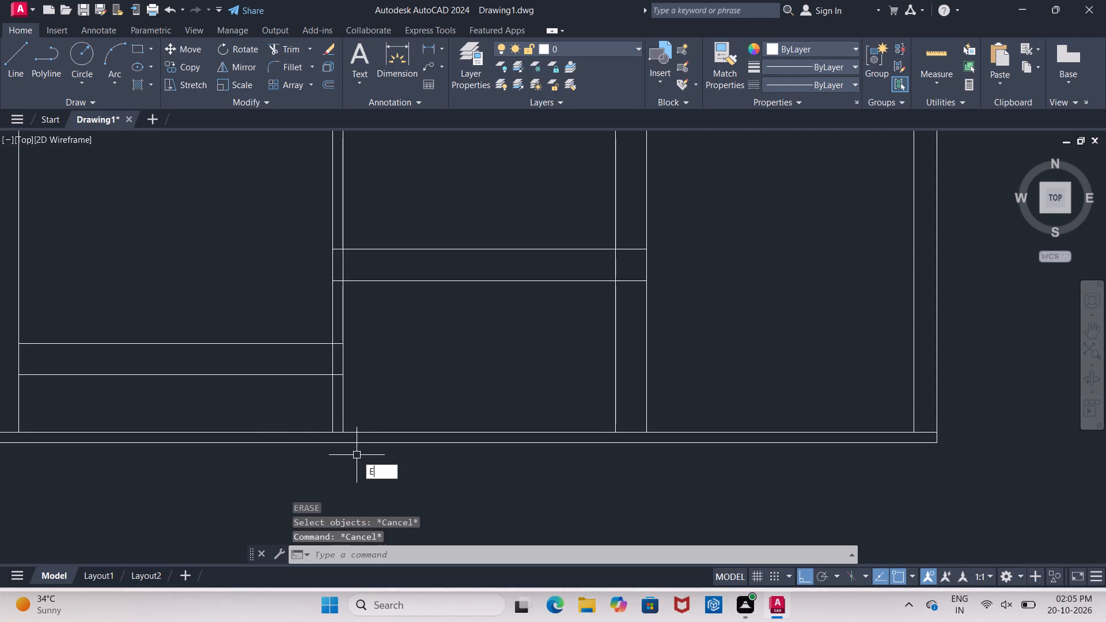
pyautogui.press('Return')
pyautogui.press('Return')
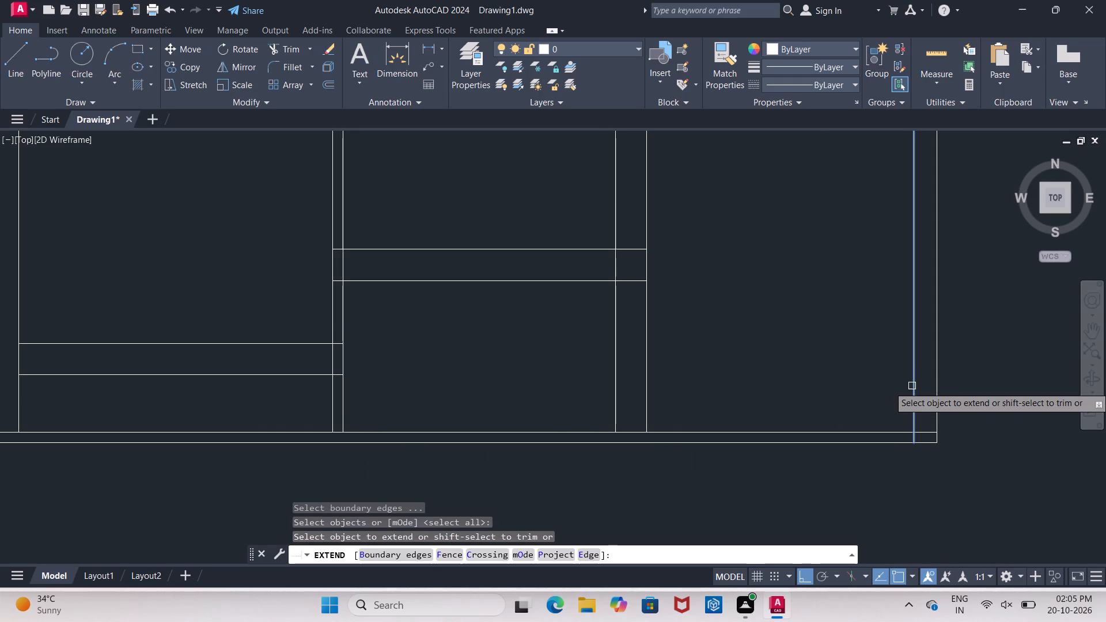
pyautogui.click(912, 386)
pyautogui.scroll(-3, 869, 373)
pyautogui.scroll(3, 728, 364)
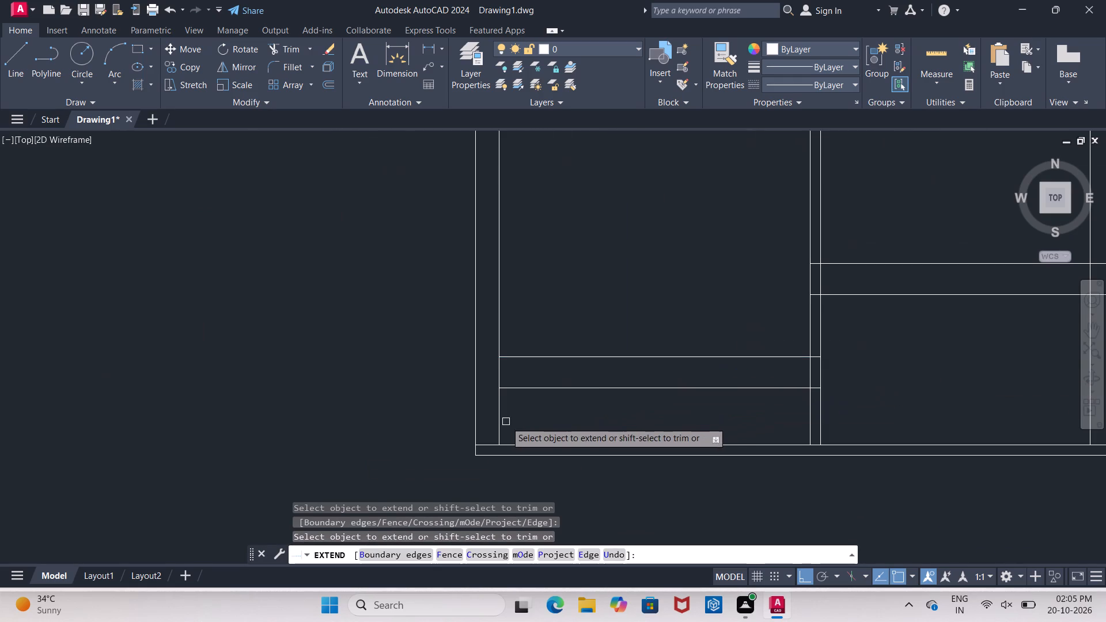
pyautogui.click(501, 426)
pyautogui.scroll(-1, 304, 409)
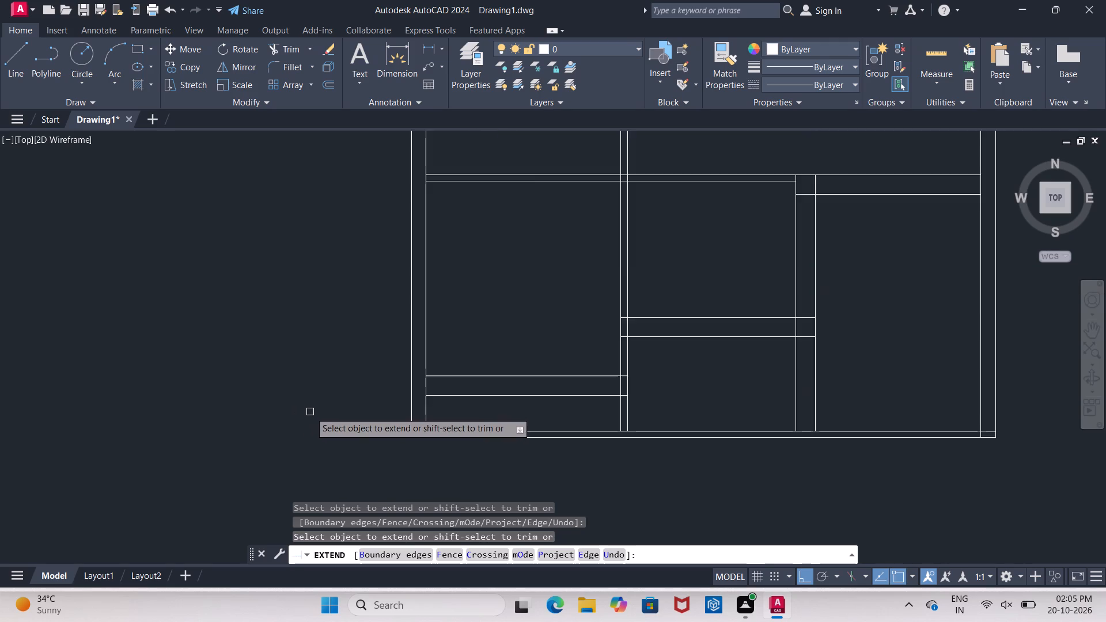
pyautogui.scroll(-1, 312, 412)
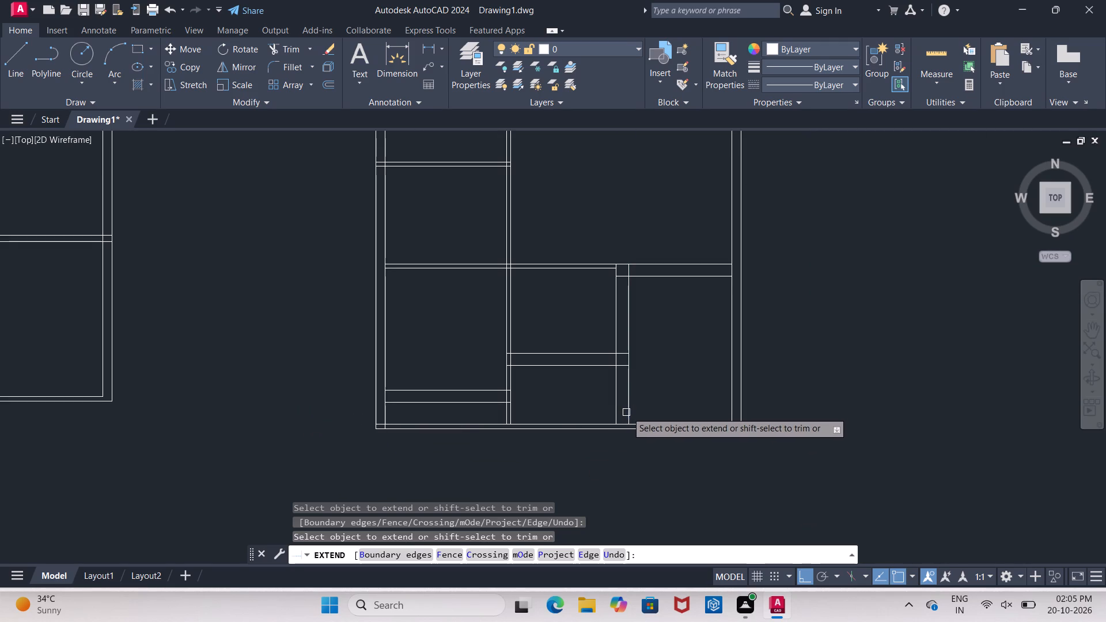
pyautogui.click(627, 412)
pyautogui.click(614, 412)
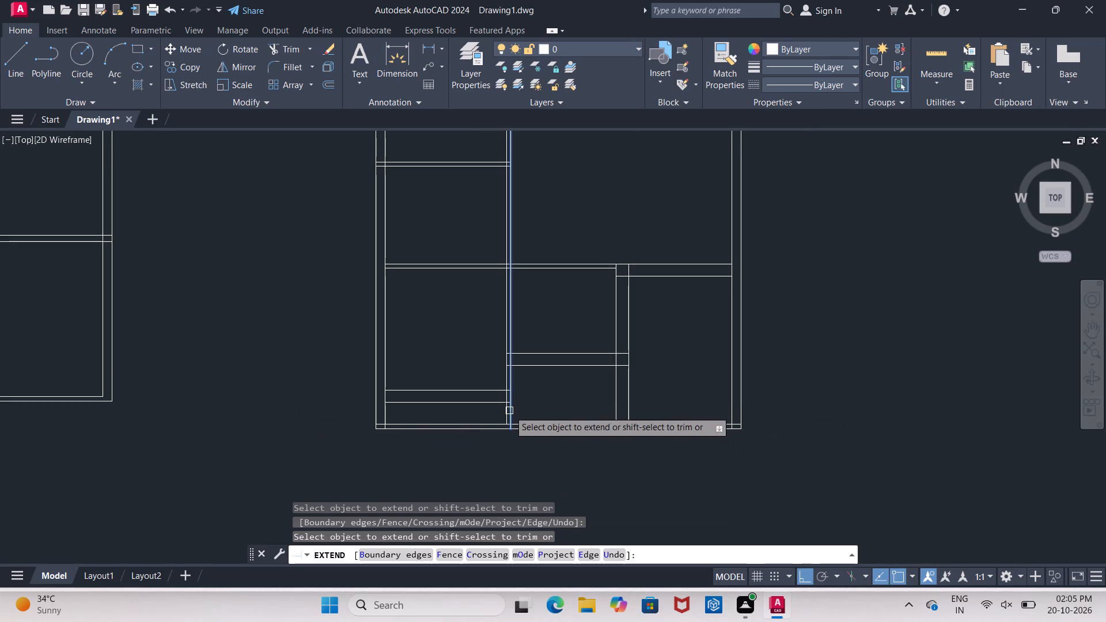
pyautogui.click(510, 415)
pyautogui.click(503, 415)
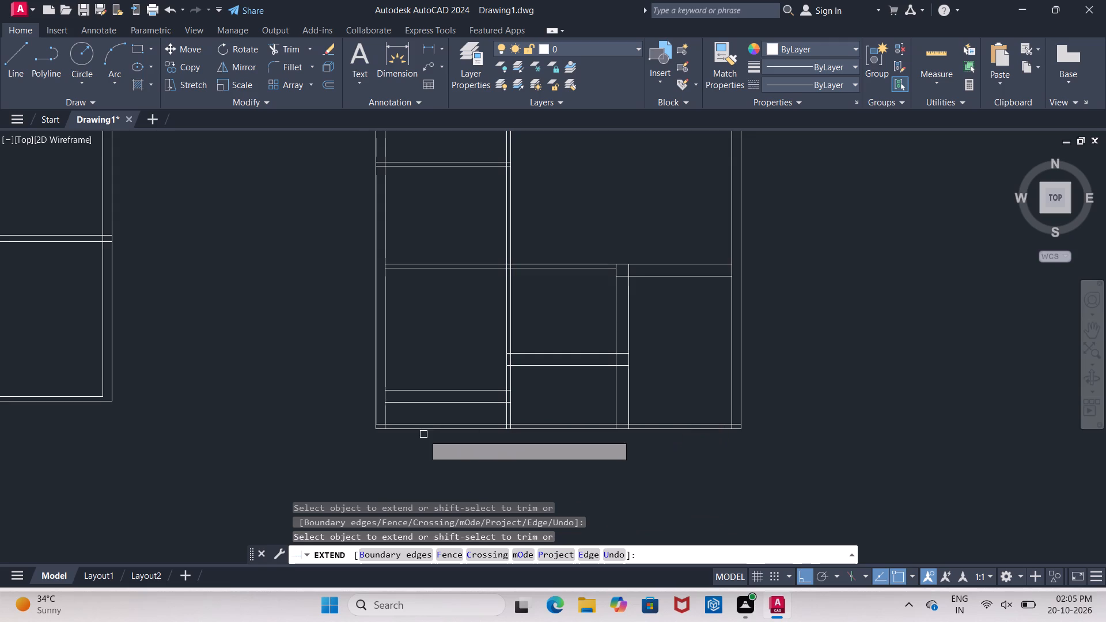
pyautogui.press('Escape')
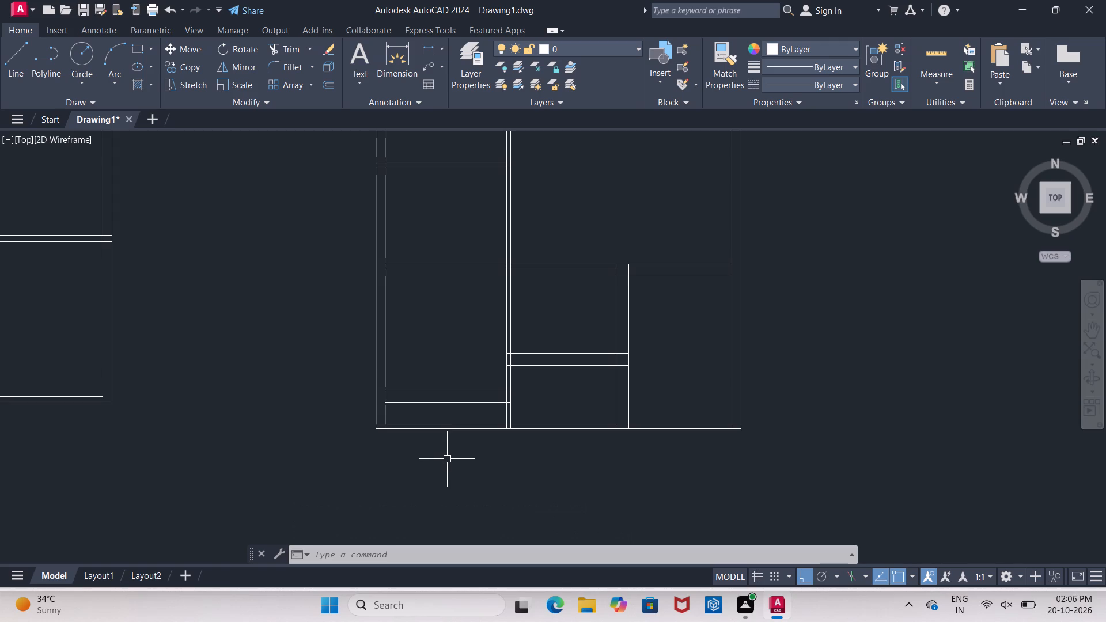
# Measure the second plan's overall north-south length along the outer east wall using Dimension, without placing a dimension.
pyautogui.scroll(-2, 400, 467)
pyautogui.scroll(2, 480, 460)
pyautogui.scroll(-1, 440, 471)
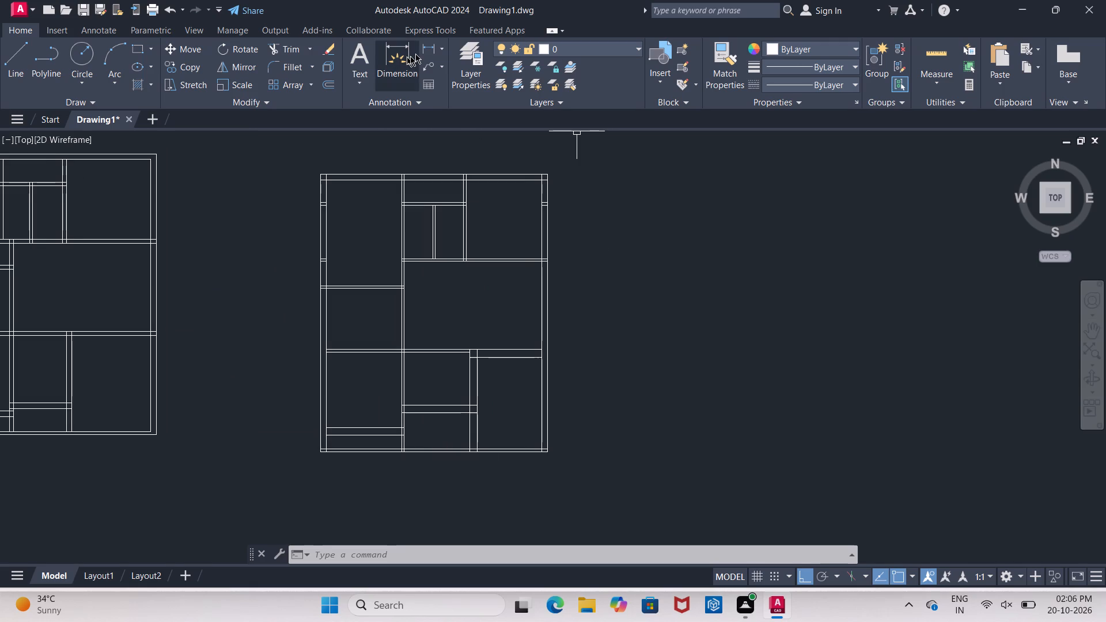
pyautogui.click(404, 69)
pyautogui.click(549, 173)
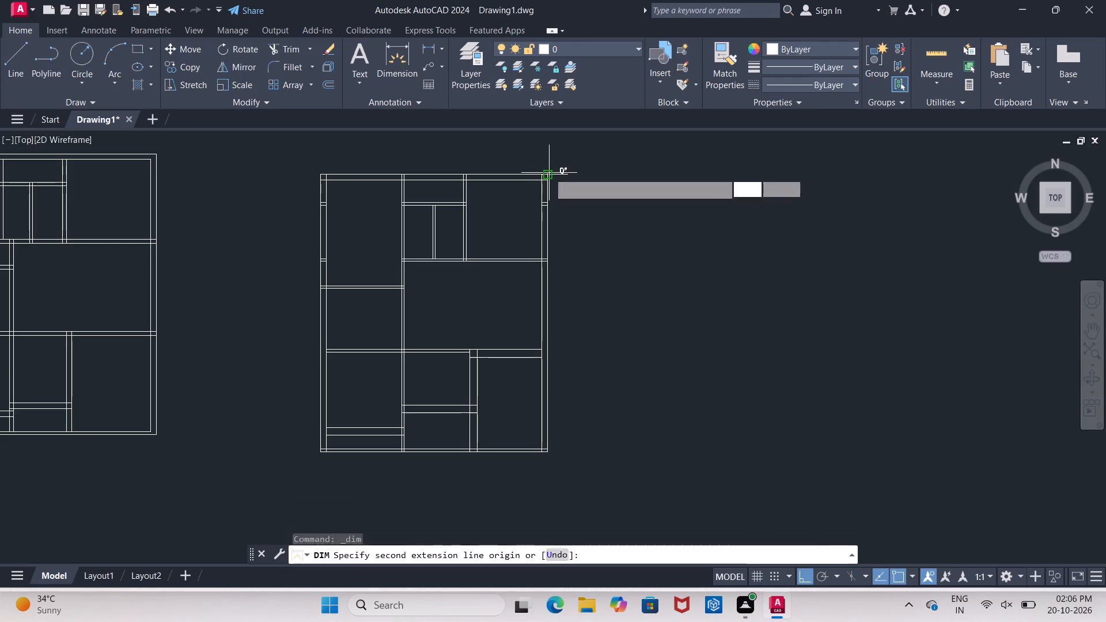
pyautogui.click(549, 450)
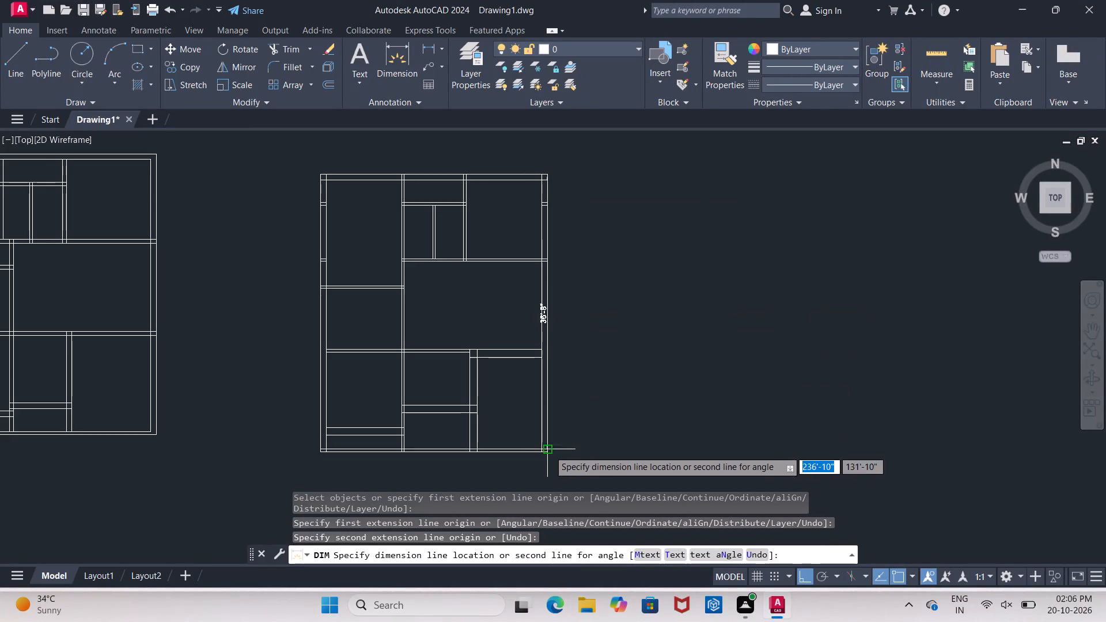
pyautogui.scroll(2, 559, 434)
pyautogui.scroll(-1, 559, 434)
pyautogui.press('Escape')
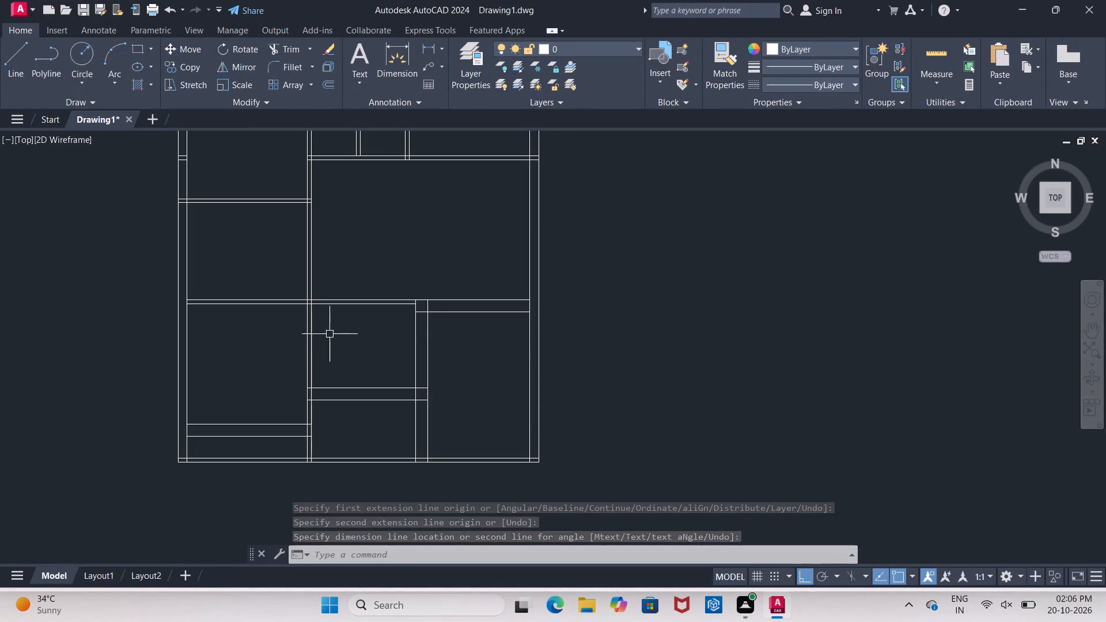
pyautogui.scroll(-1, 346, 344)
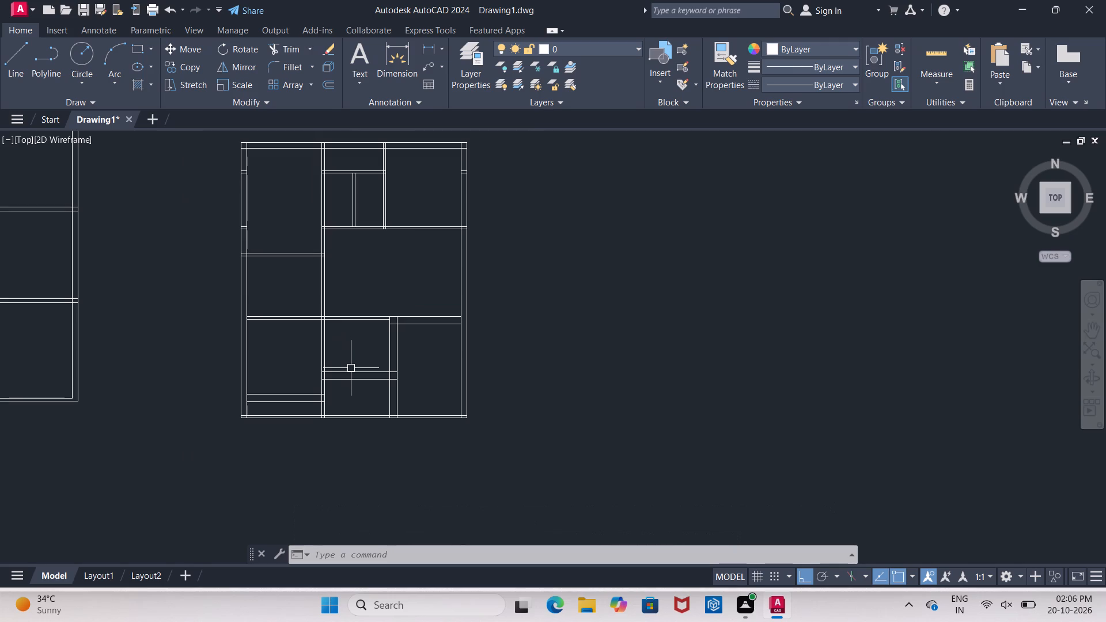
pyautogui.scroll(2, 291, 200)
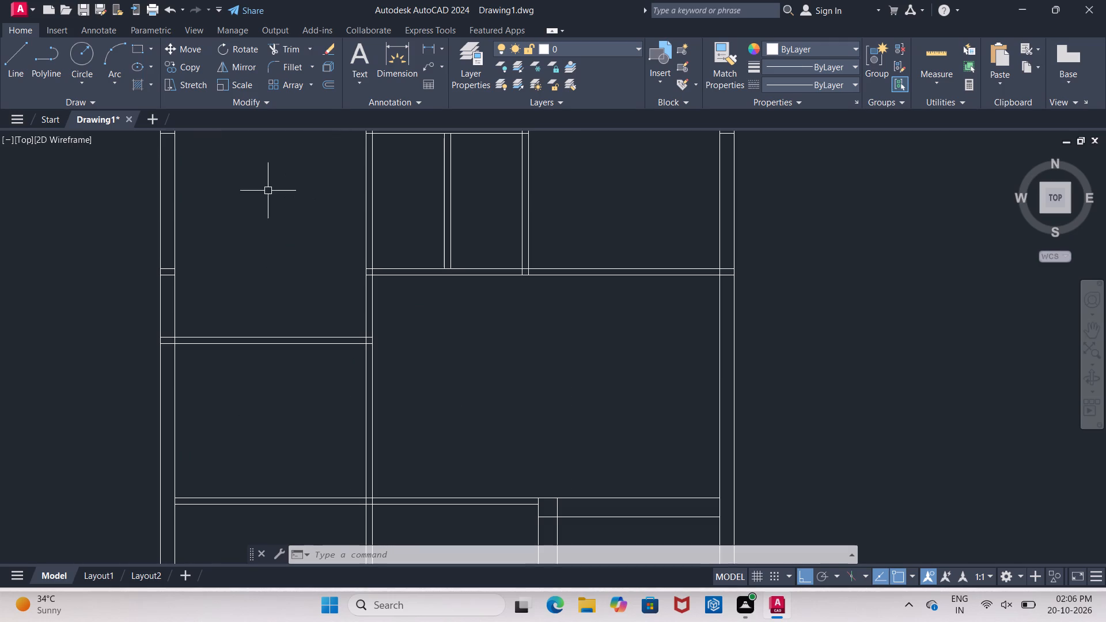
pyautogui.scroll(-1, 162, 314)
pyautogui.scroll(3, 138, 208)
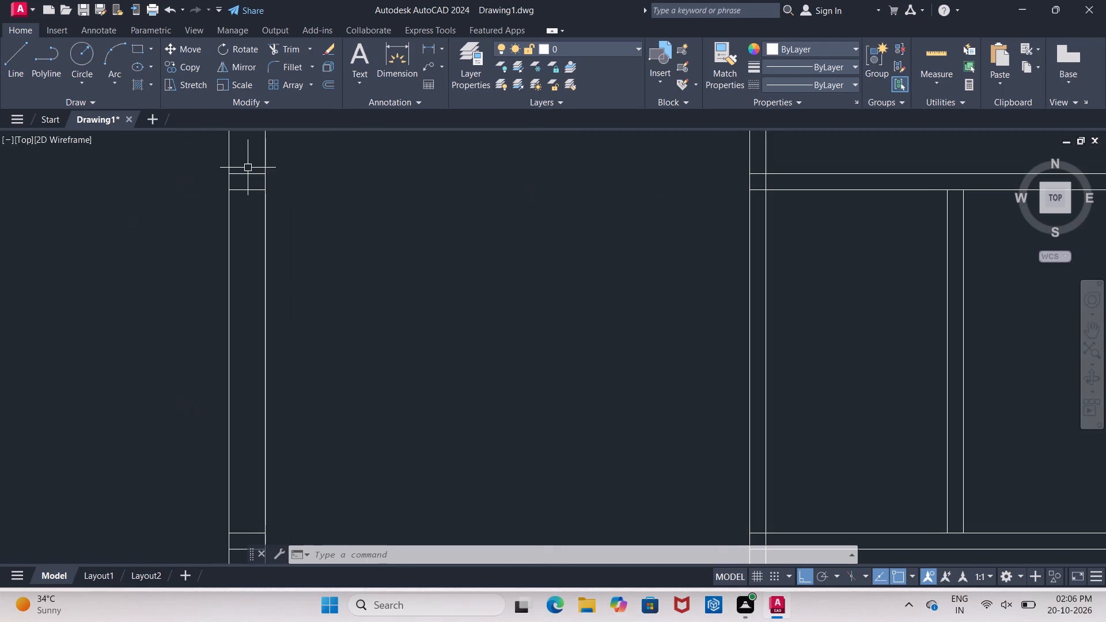
# Delete the two pairs of short horizontal lines crossing the second plan's outer west wall.
pyautogui.click(249, 158)
pyautogui.click(240, 241)
pyautogui.scroll(-2, 240, 237)
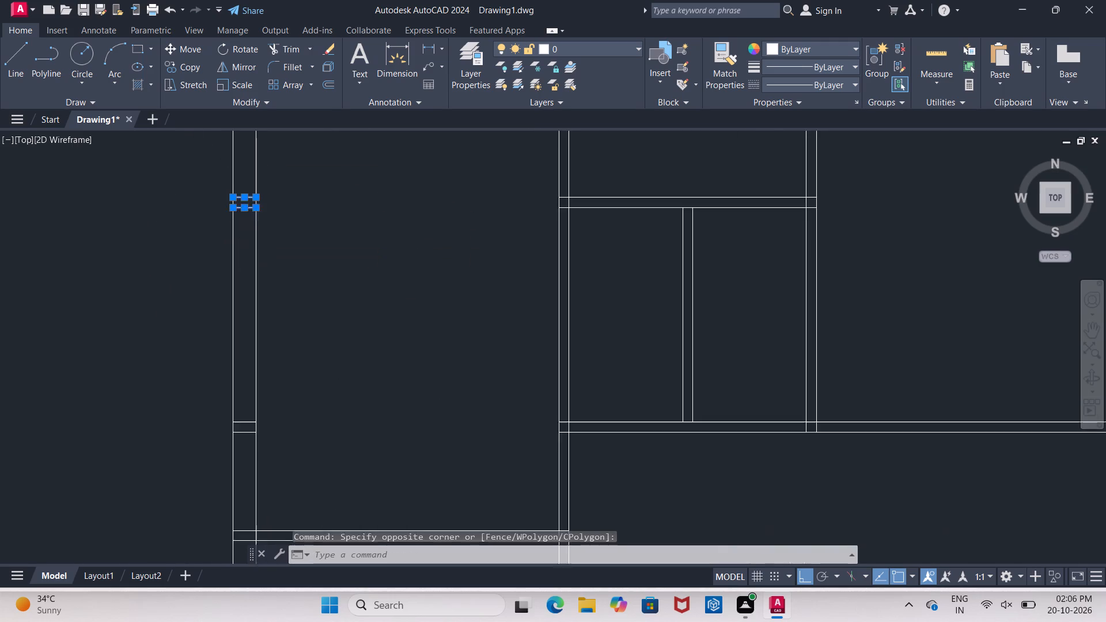
pyautogui.scroll(-1, 240, 237)
pyautogui.scroll(2, 239, 330)
pyautogui.click(244, 263)
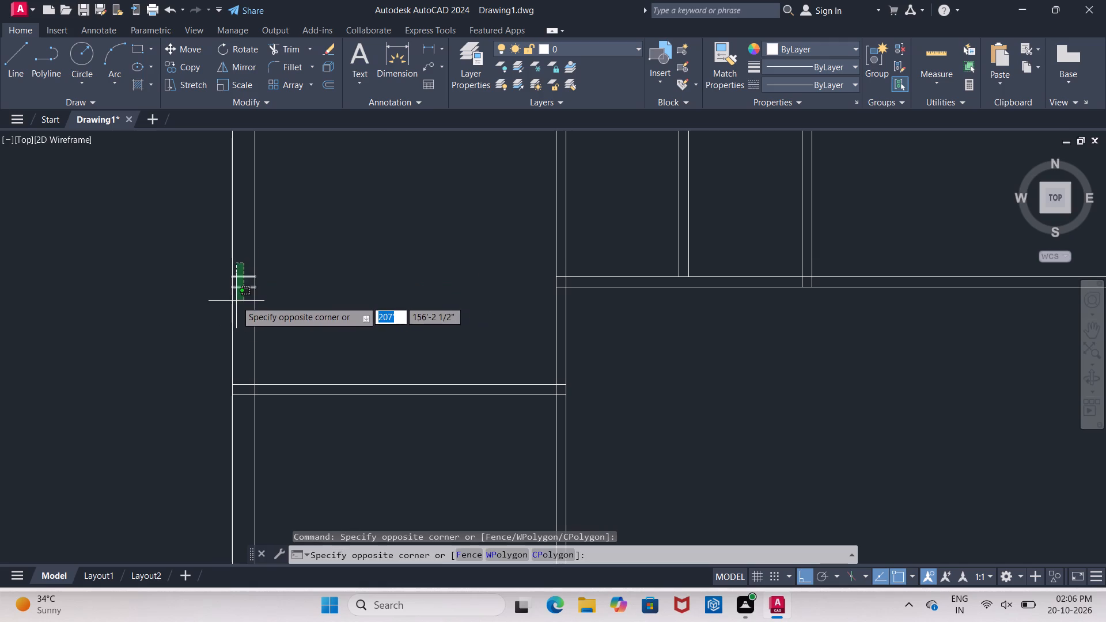
pyautogui.click(236, 301)
pyautogui.press('Delete')
# Draw a guide line along the north wall's inner face, spanning the northwest room from its west wall to its east wall.
pyautogui.scroll(-2, 154, 269)
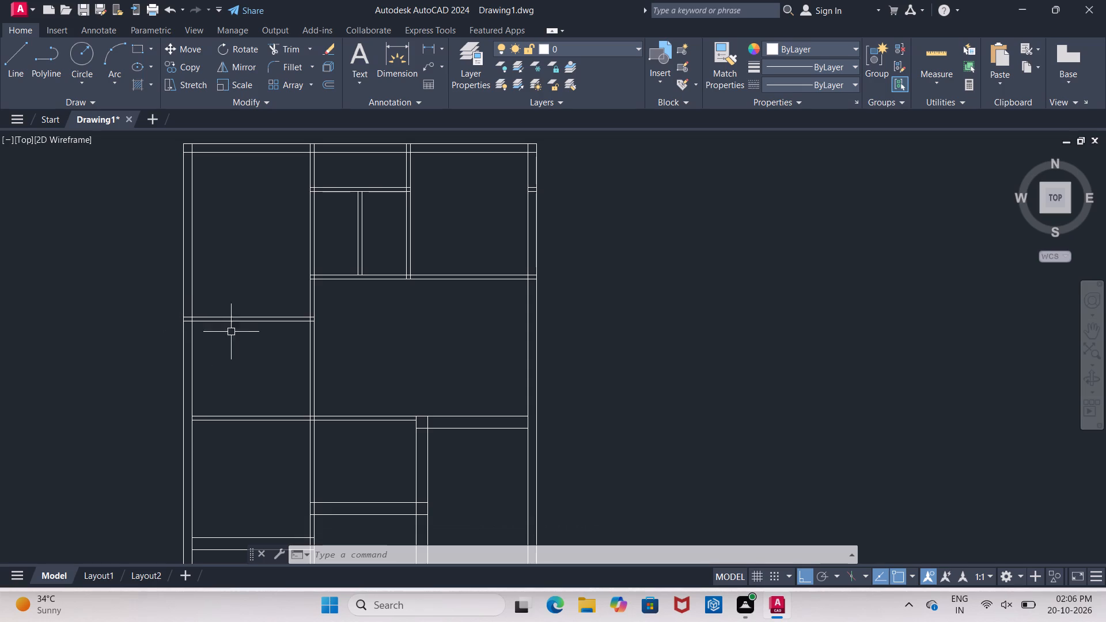
pyautogui.scroll(-1, 133, 304)
pyautogui.scroll(4, 169, 198)
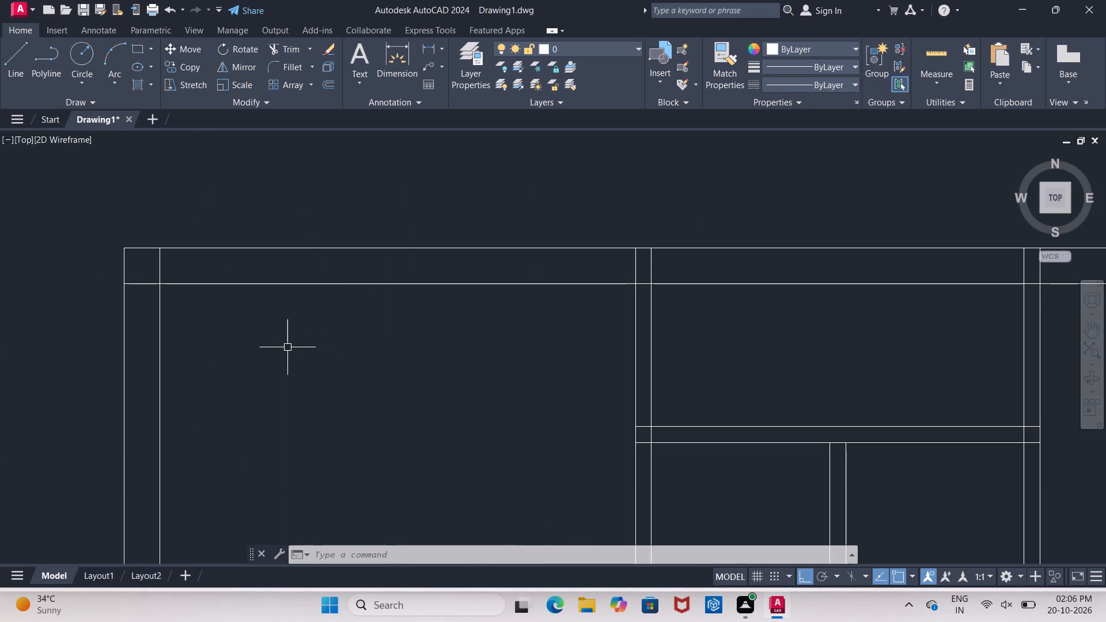
pyautogui.press('l')
pyautogui.press('Return')
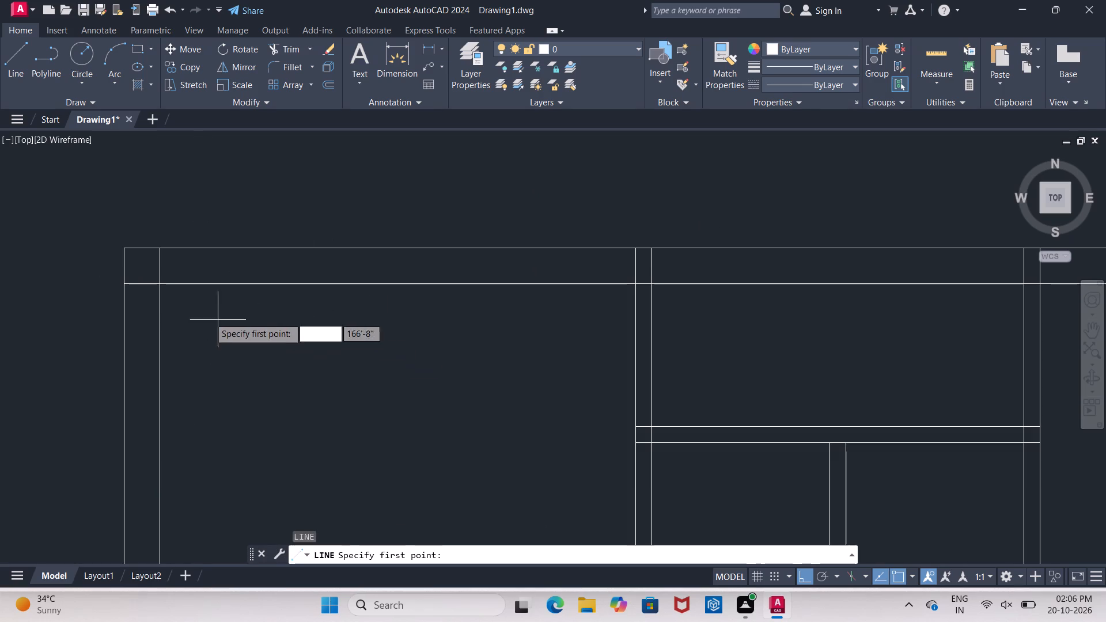
pyautogui.click(160, 287)
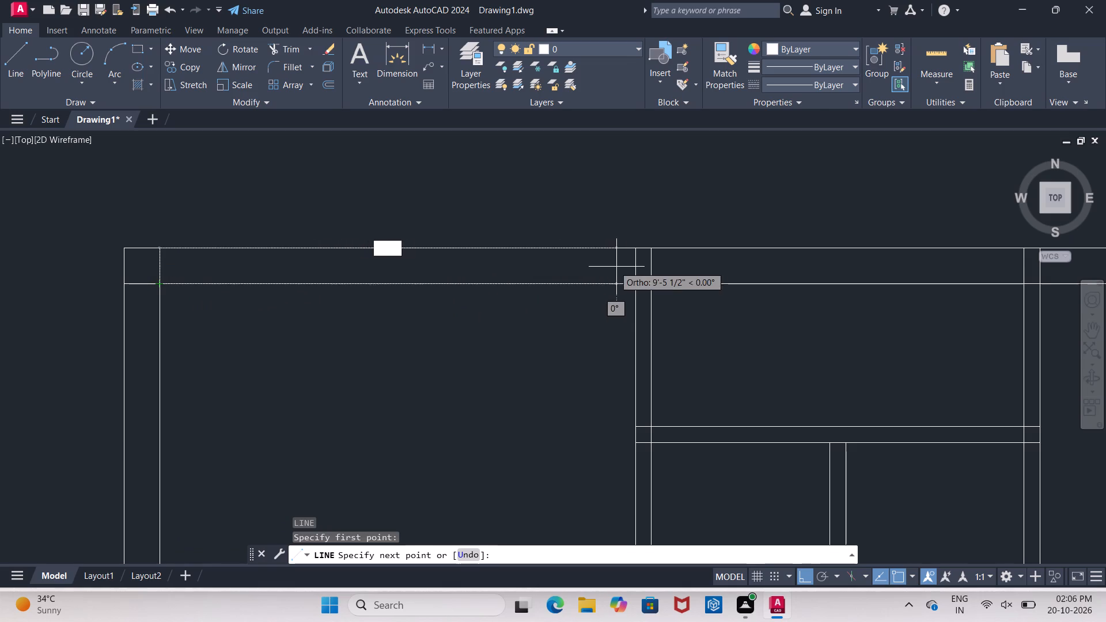
pyautogui.click(637, 285)
pyautogui.press('Return')
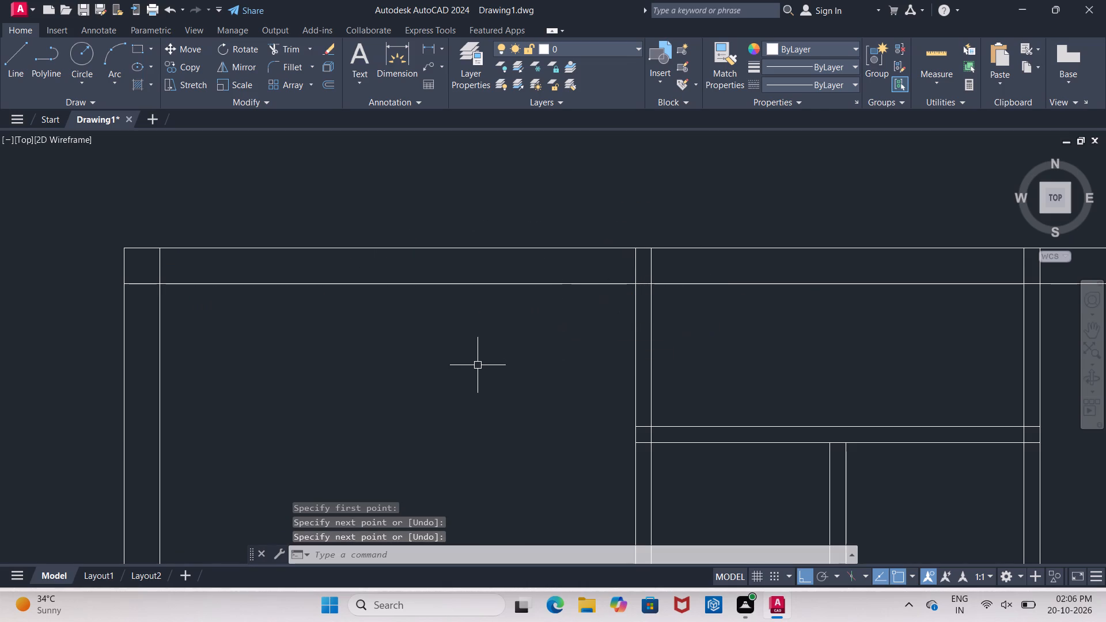
# Draw a vertical line about 1'-7" long northward from the guide line's midpoint, past the outer north wall line.
pyautogui.press('l')
pyautogui.press('Return')
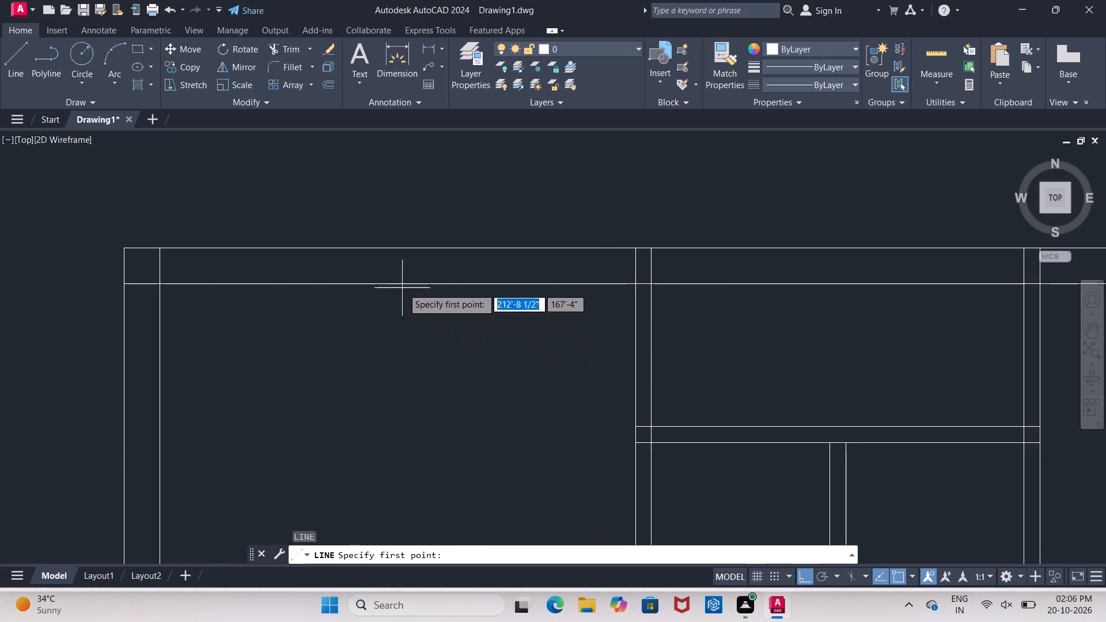
pyautogui.click(399, 286)
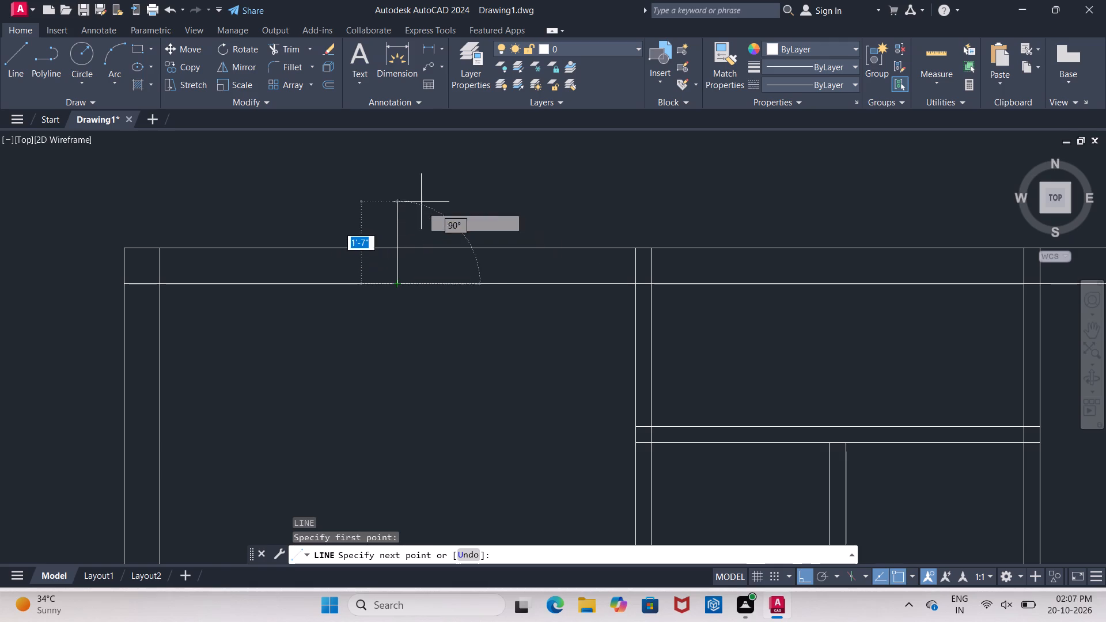
pyautogui.click(399, 206)
pyautogui.press('Escape')
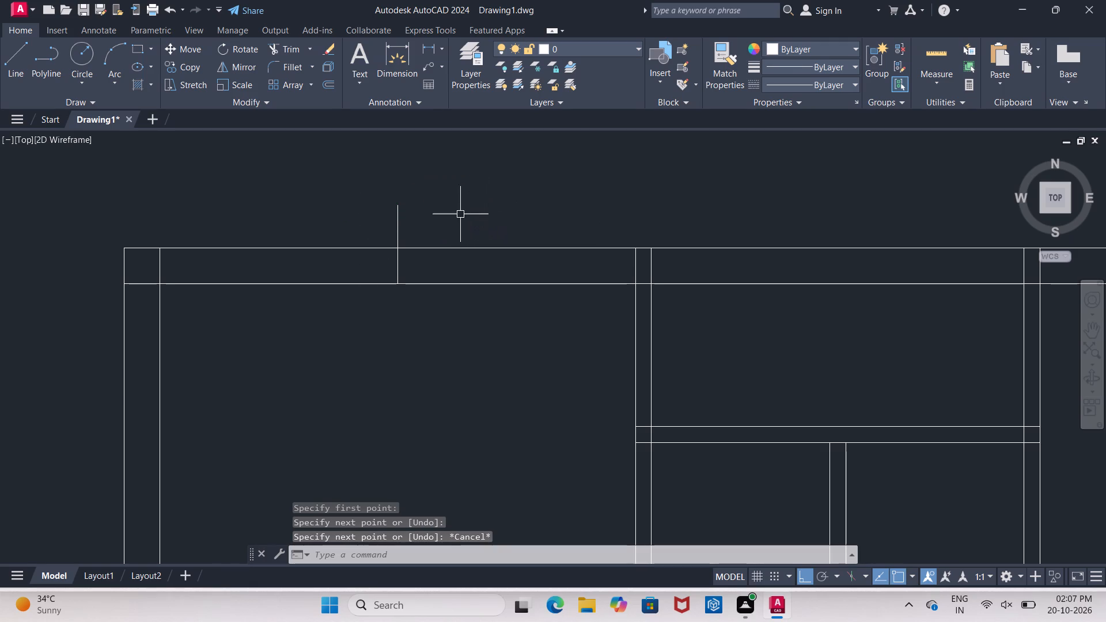
# Trim the vertical centre line's excess beyond the outer north wall line.
pyautogui.write('TR')
pyautogui.press('Return')
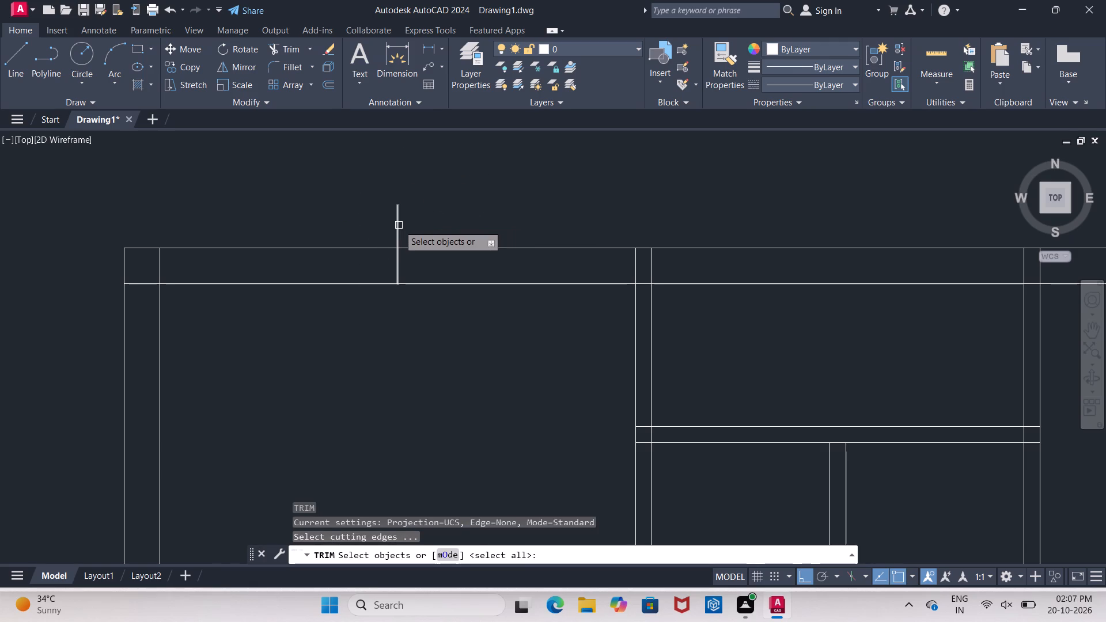
pyautogui.click(399, 225)
pyautogui.press('Return')
pyautogui.press('Return')
pyautogui.press('Escape')
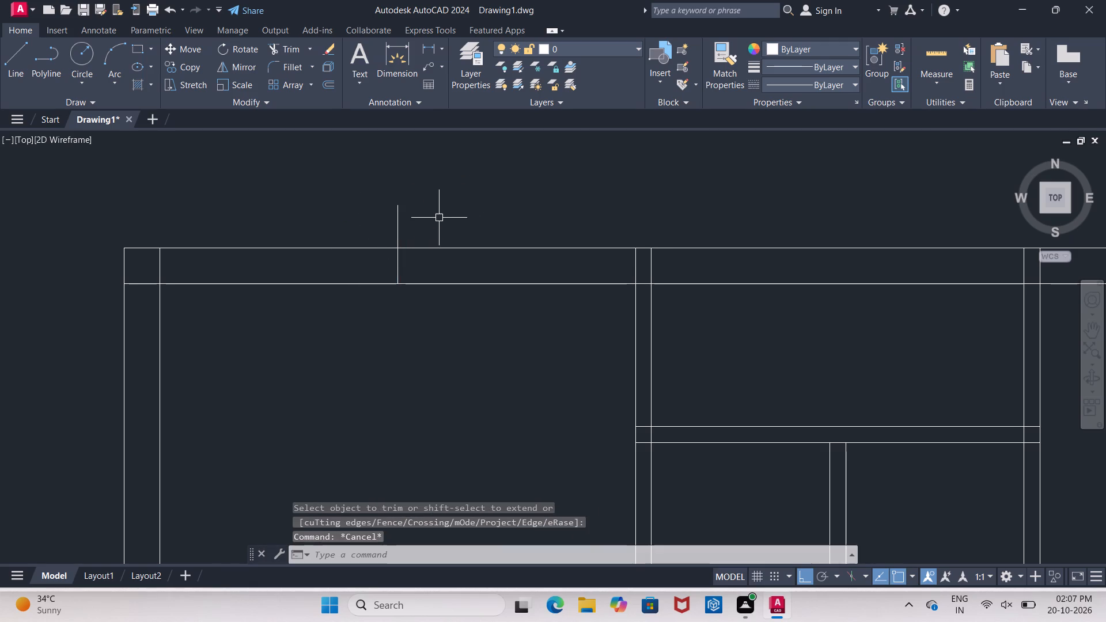
pyautogui.press('Escape')
pyautogui.write('TR')
pyautogui.press('Return')
pyautogui.press('Return')
pyautogui.click(435, 219)
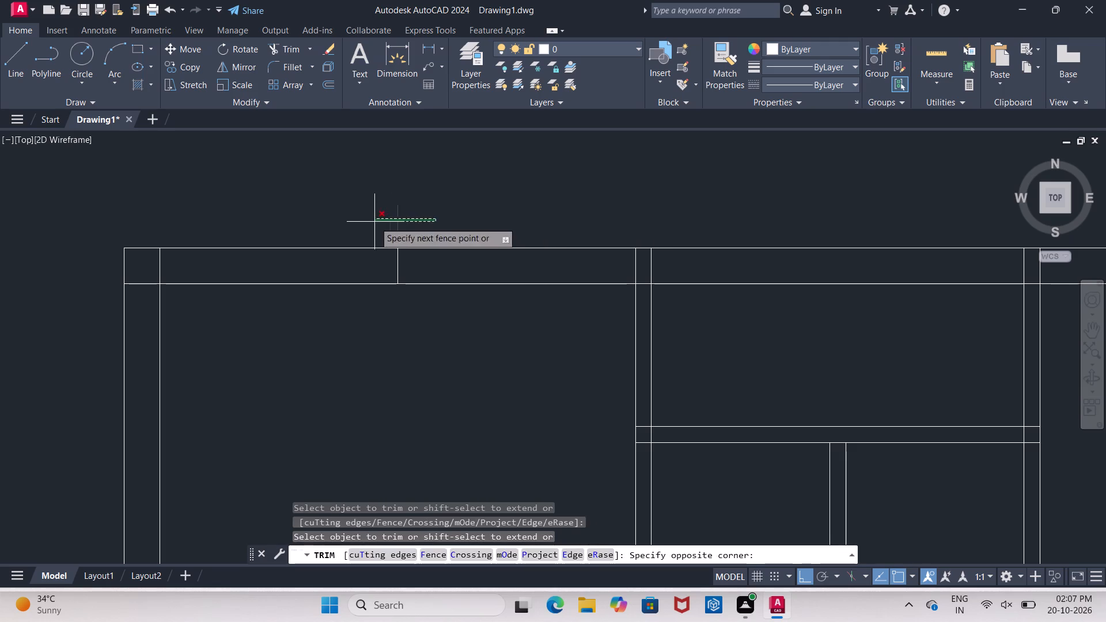
pyautogui.click(373, 222)
pyautogui.press('Escape')
# Offset the vertical centre line 2' to both the west and east to form the window's ends.
pyautogui.press('o')
pyautogui.press('Return')
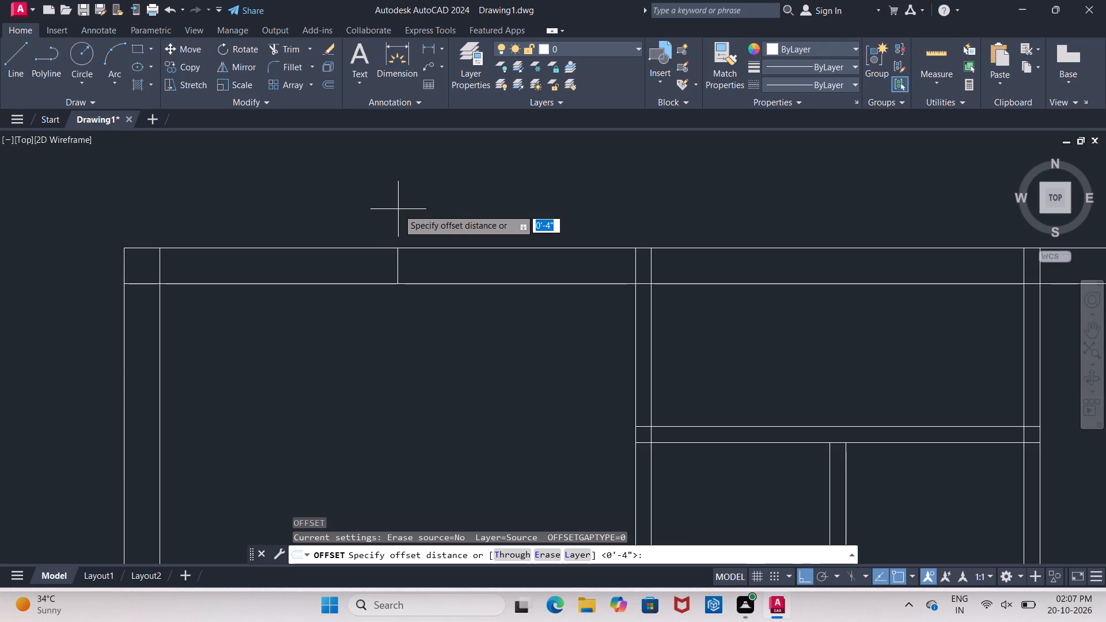
pyautogui.press('2')
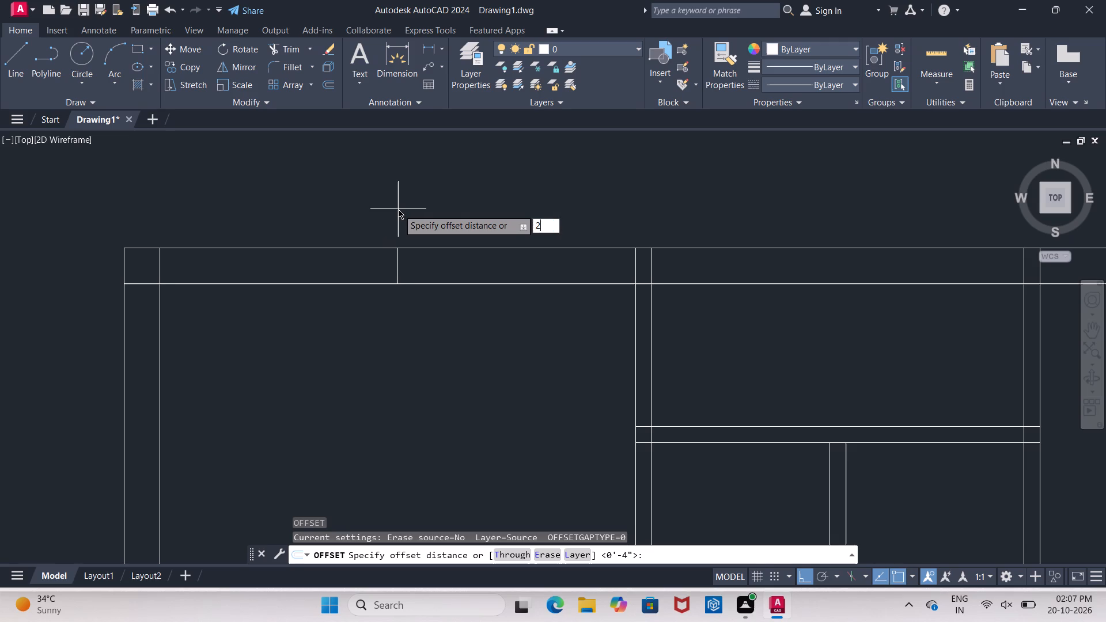
pyautogui.press("'")
pyautogui.press('Return')
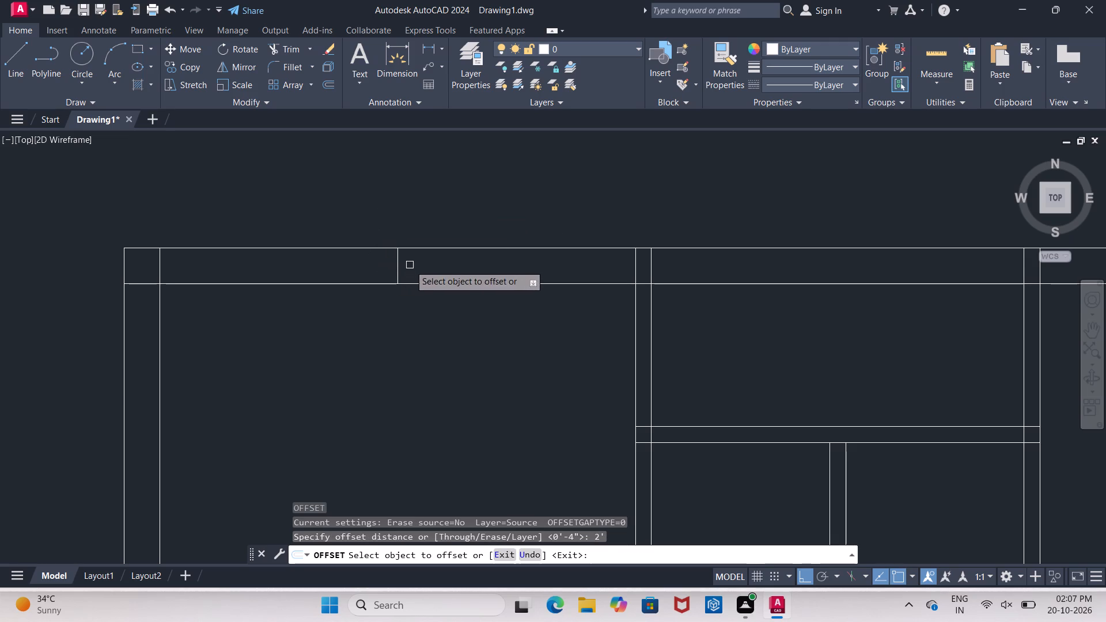
pyautogui.click(396, 266)
pyautogui.click(447, 256)
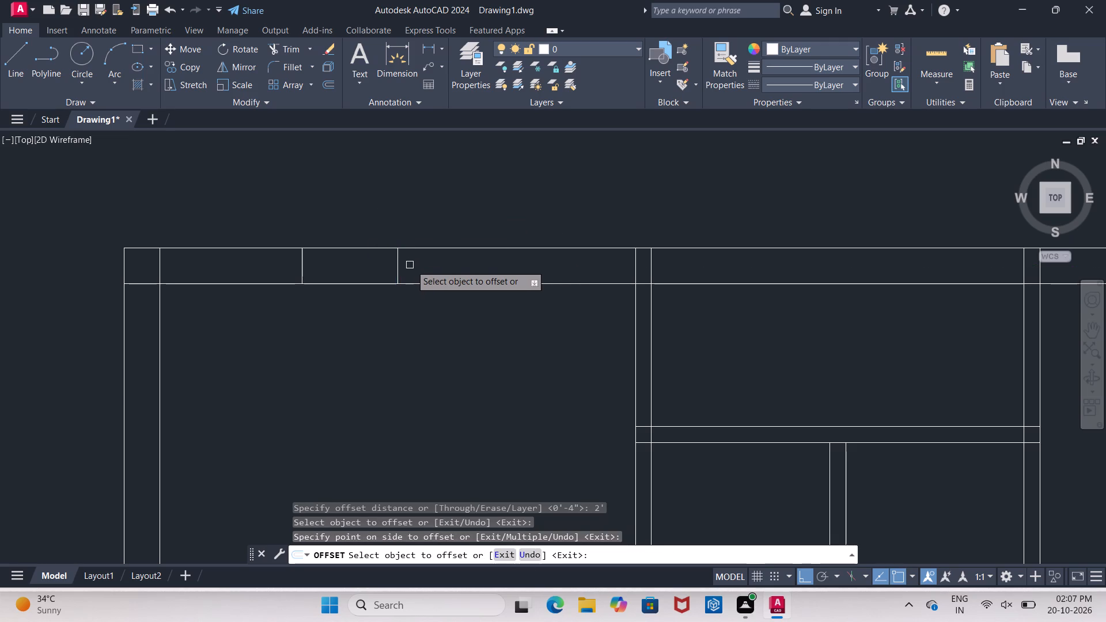
pyautogui.click(399, 267)
pyautogui.click(433, 267)
pyautogui.press('Escape')
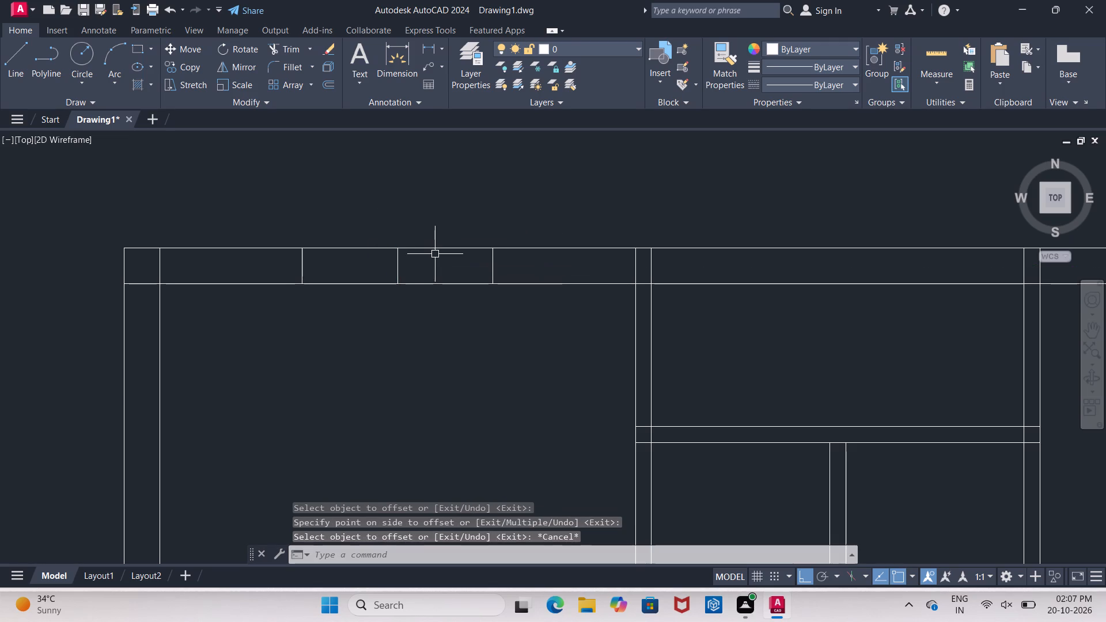
# Delete the guide line along the northwest room's inner north wall face.
pyautogui.click(423, 283)
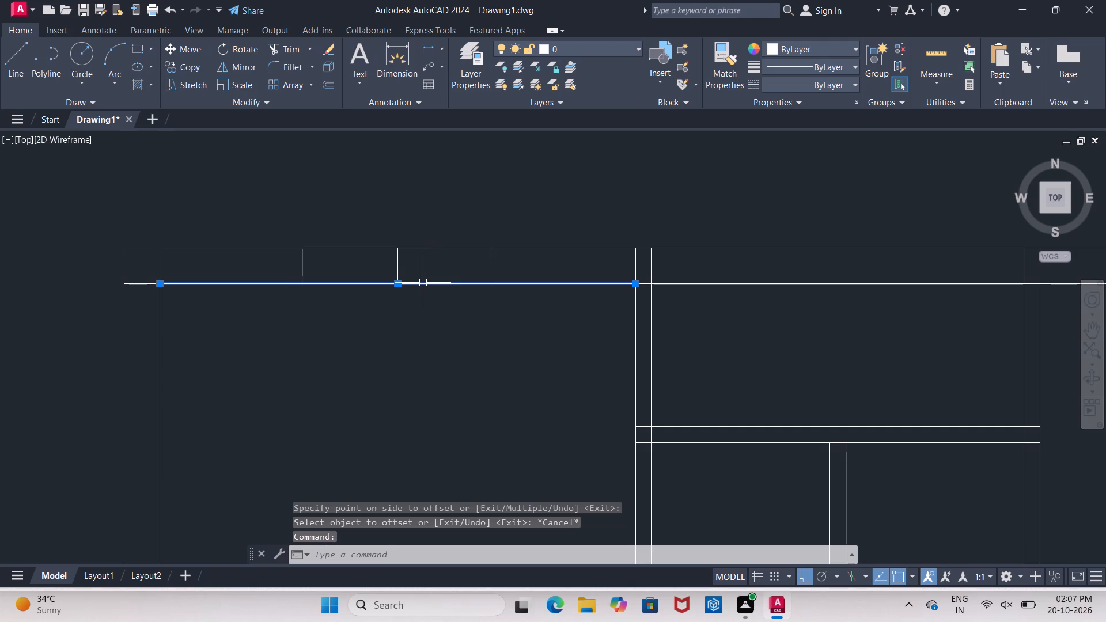
pyautogui.press('Delete')
# Draw a horizontal line between the midpoints of the window's west and east end lines.
pyautogui.press('l')
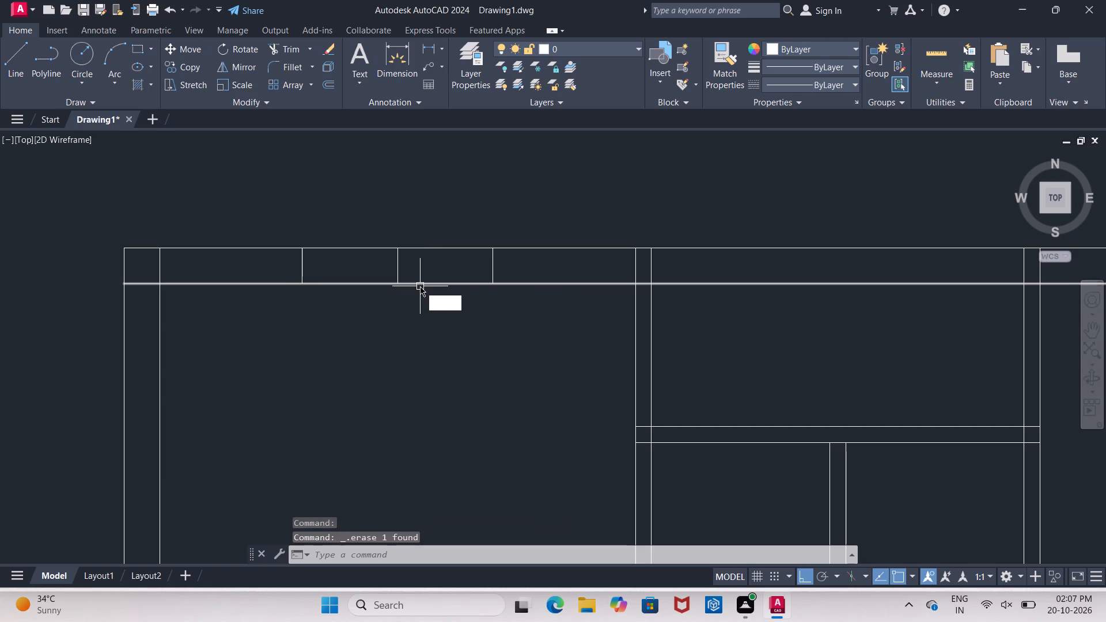
pyautogui.press('Return')
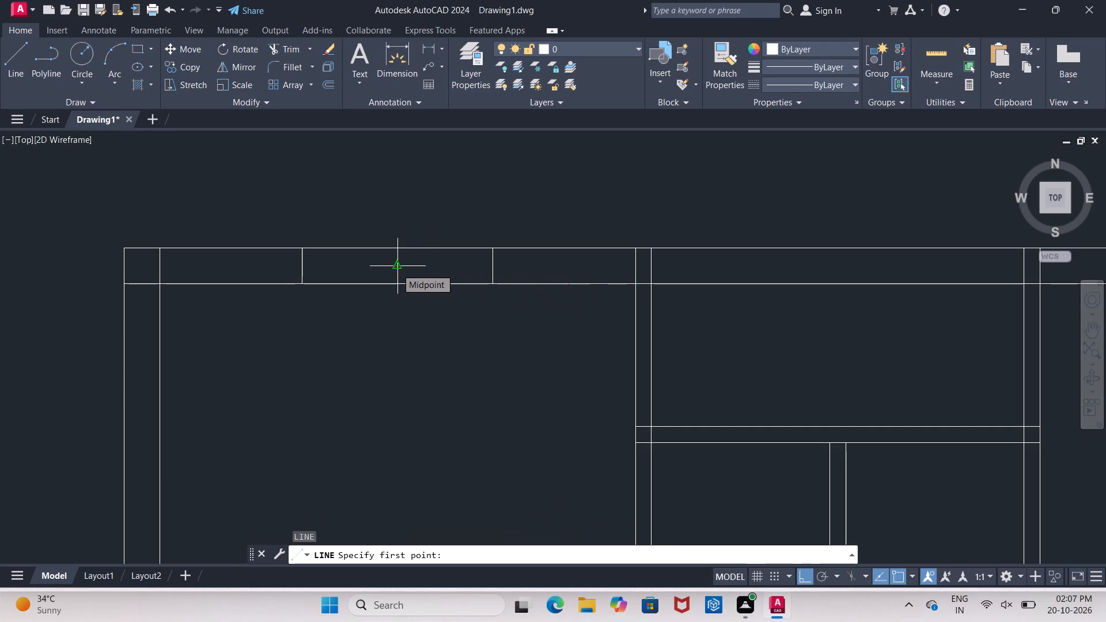
pyautogui.click(302, 270)
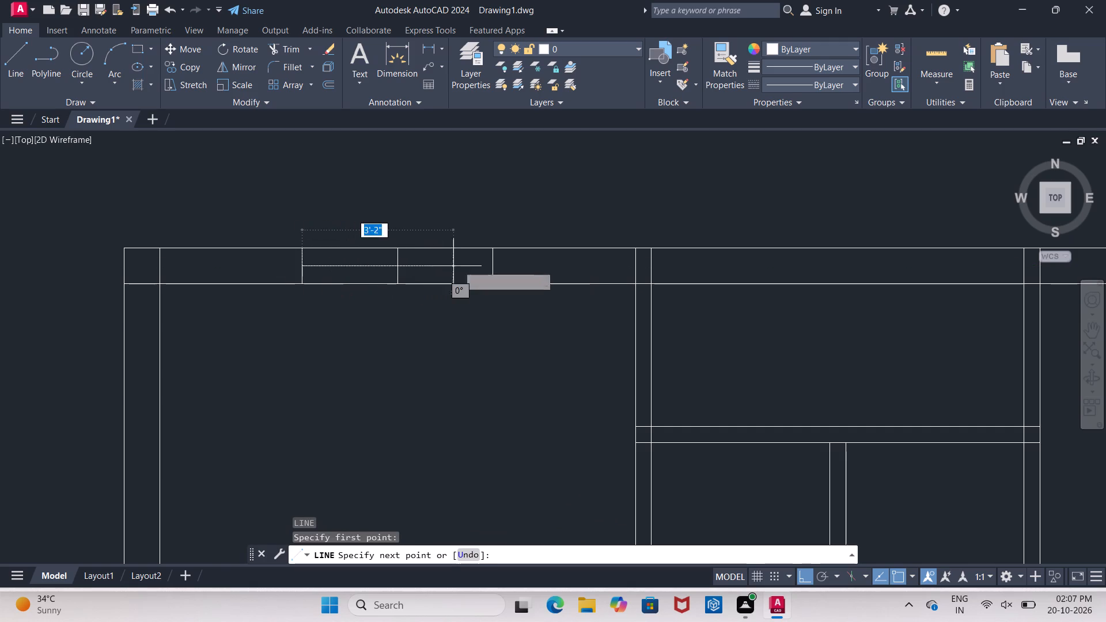
pyautogui.click(488, 264)
pyautogui.press('Escape')
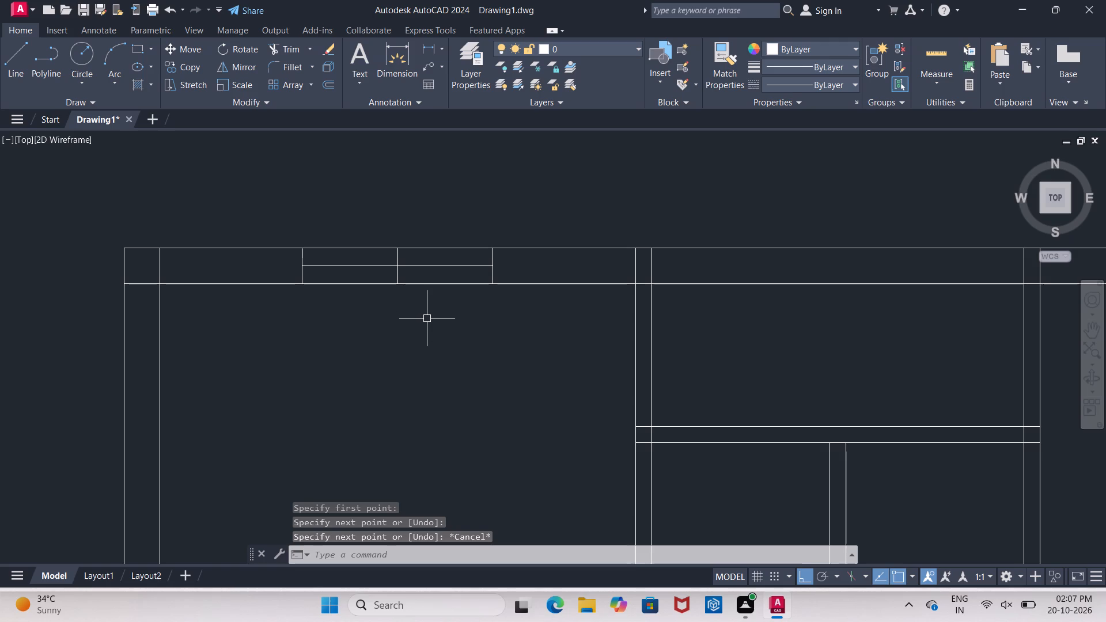
# Offset the window's horizontal middle line 2" to both the north and south.
pyautogui.press('o')
pyautogui.press('Return')
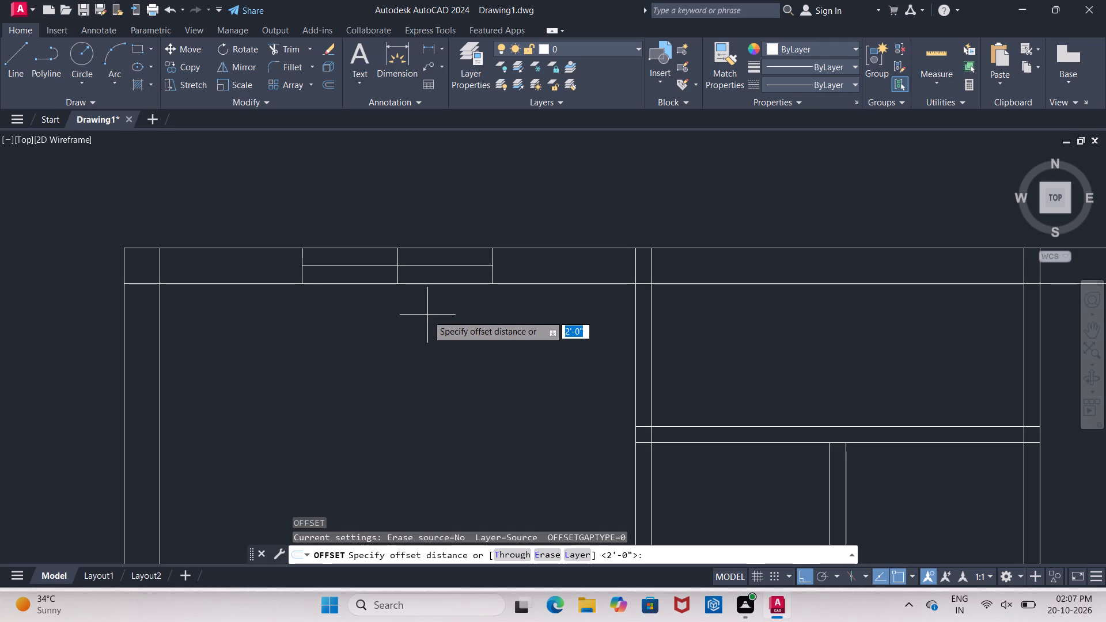
pyautogui.press('2')
pyautogui.hotkey('shift', '"')
pyautogui.press('Return')
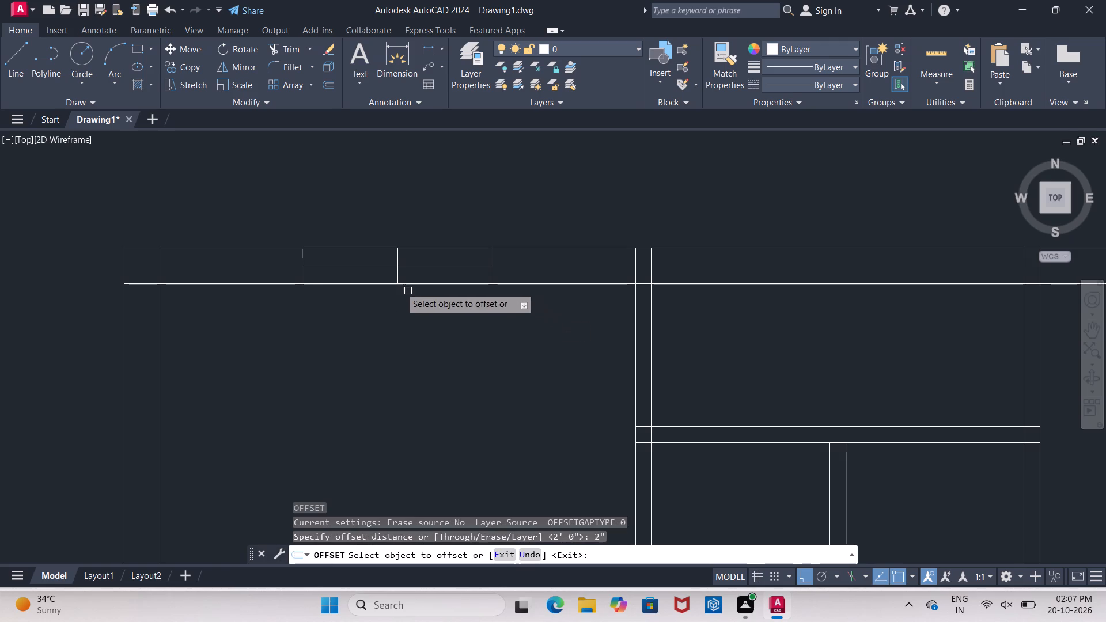
pyautogui.click(363, 268)
pyautogui.click(362, 258)
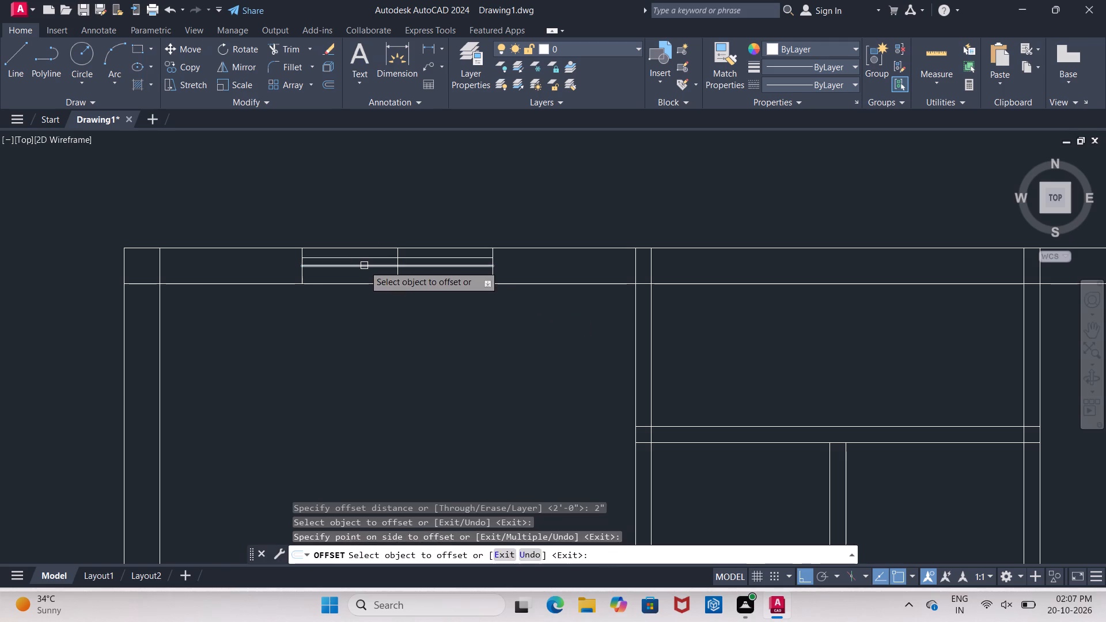
pyautogui.click(364, 266)
pyautogui.click(363, 271)
pyautogui.click(362, 267)
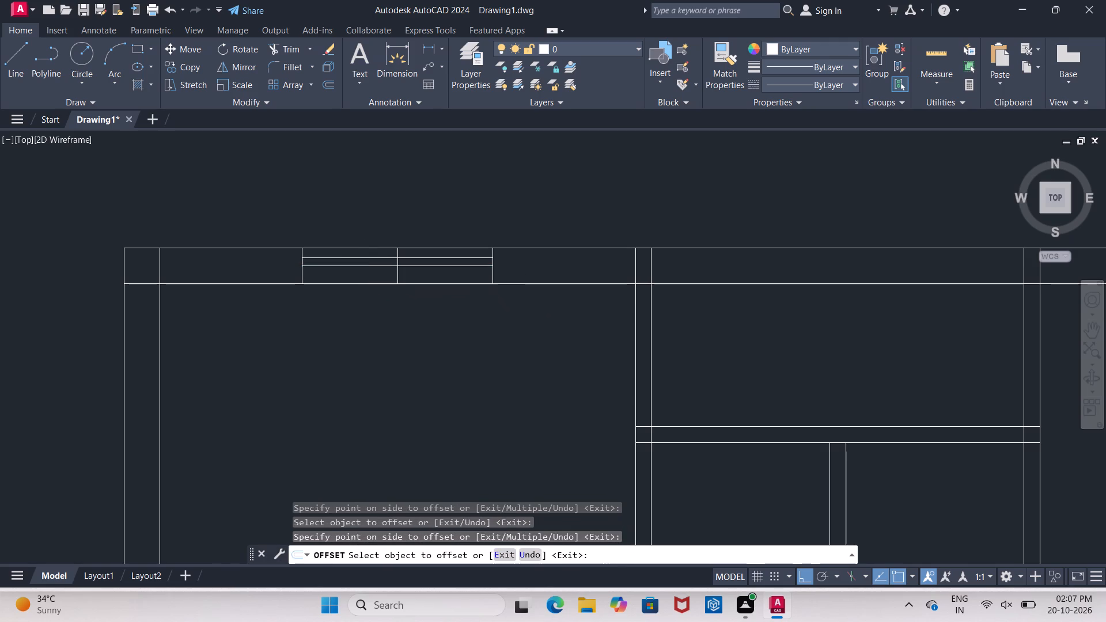
pyautogui.click(363, 278)
pyautogui.press('Escape')
# Trim the east half of the window's northern offset line and the west half of its southern offset line.
pyautogui.press('t')
pyautogui.press('r')
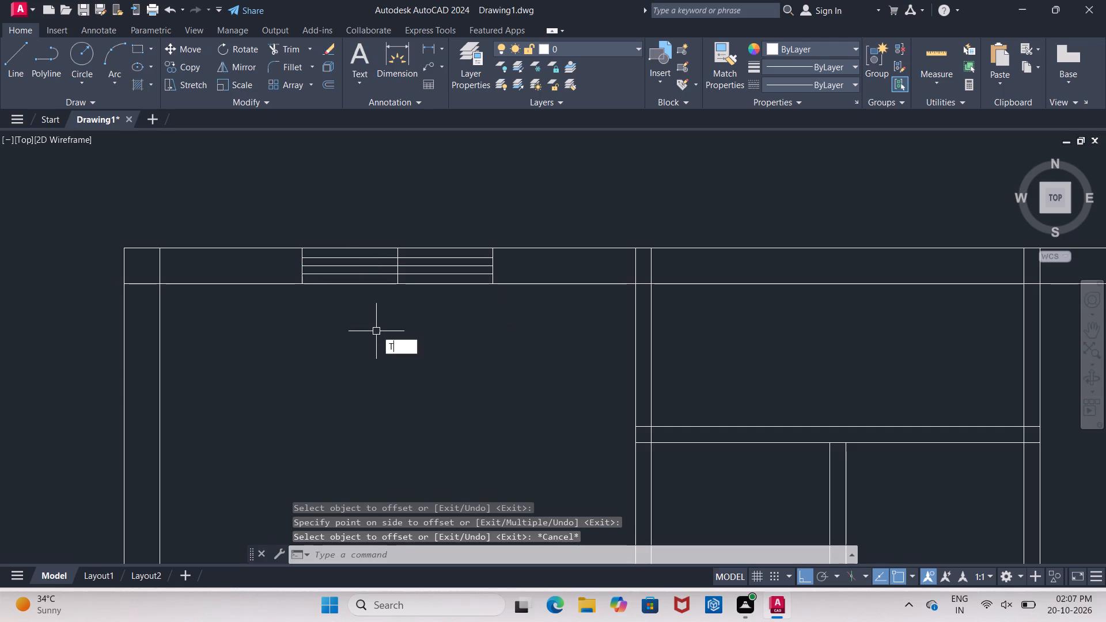
pyautogui.press('Return')
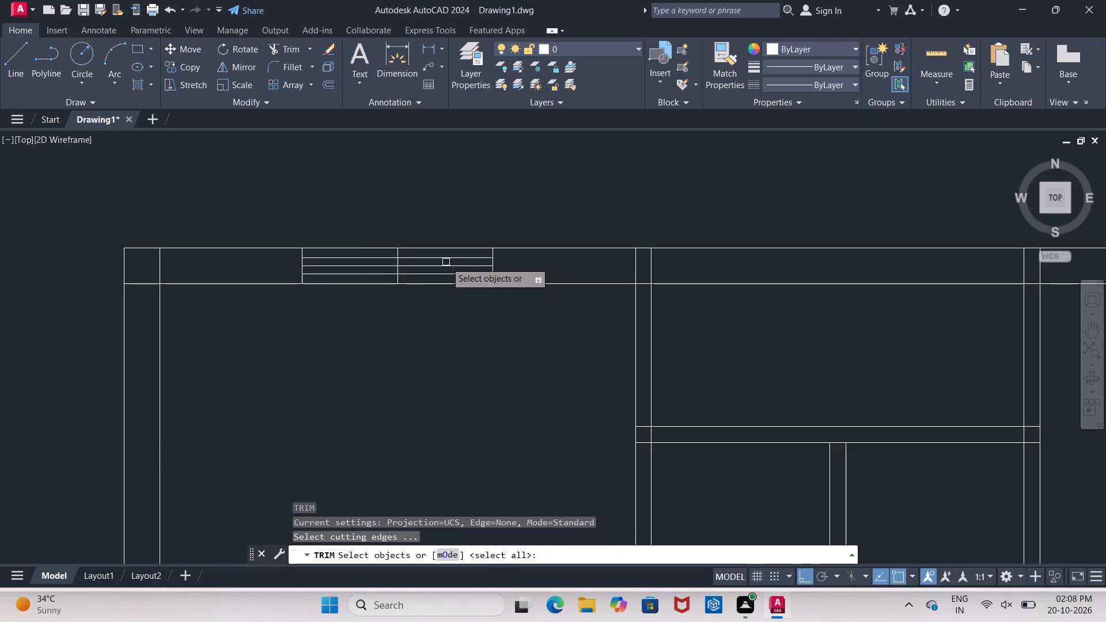
pyautogui.press('Return')
pyautogui.click(448, 258)
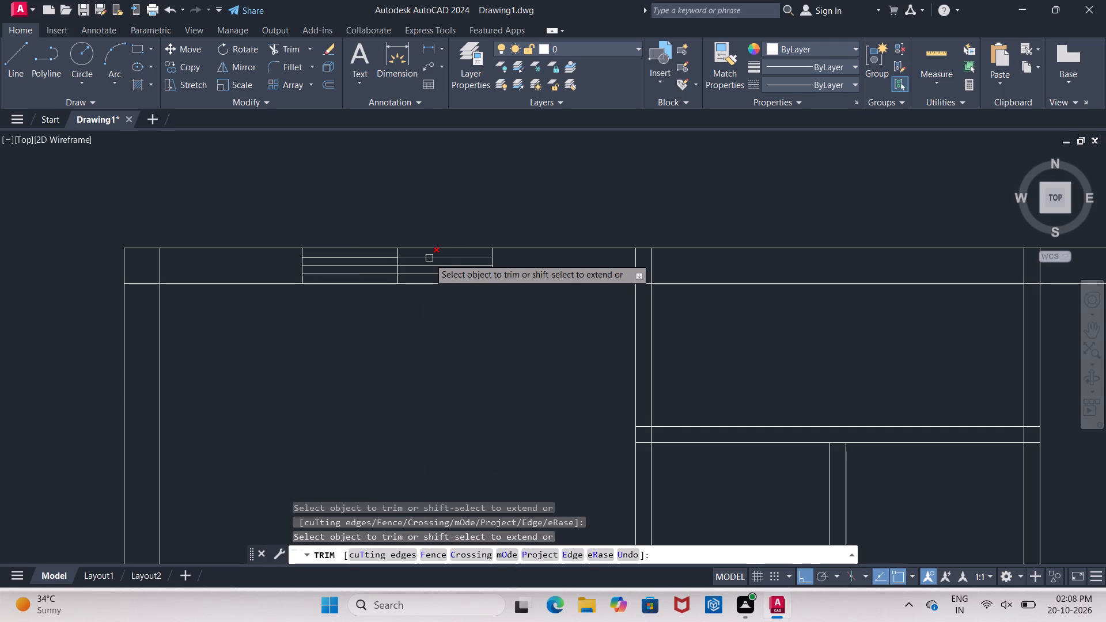
pyautogui.click(429, 258)
pyautogui.click(373, 275)
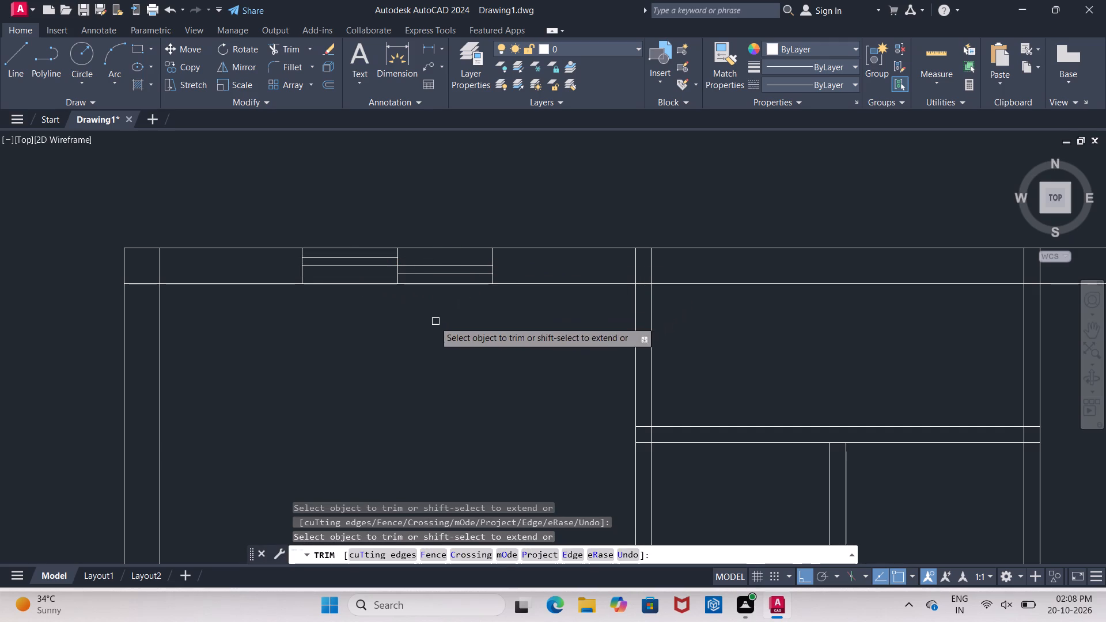
pyautogui.press('Escape')
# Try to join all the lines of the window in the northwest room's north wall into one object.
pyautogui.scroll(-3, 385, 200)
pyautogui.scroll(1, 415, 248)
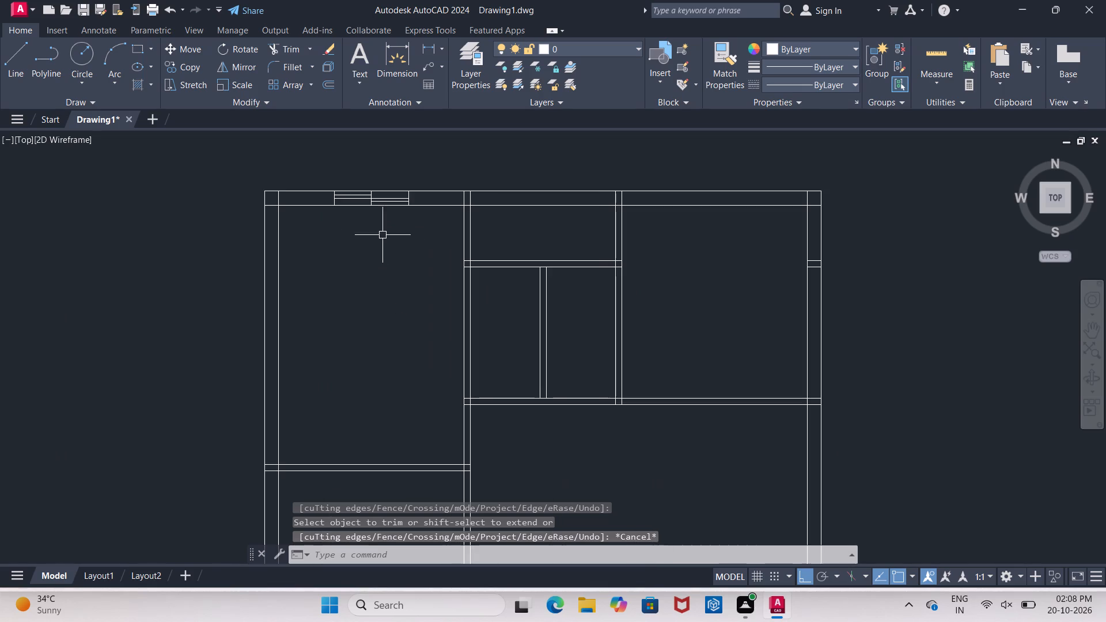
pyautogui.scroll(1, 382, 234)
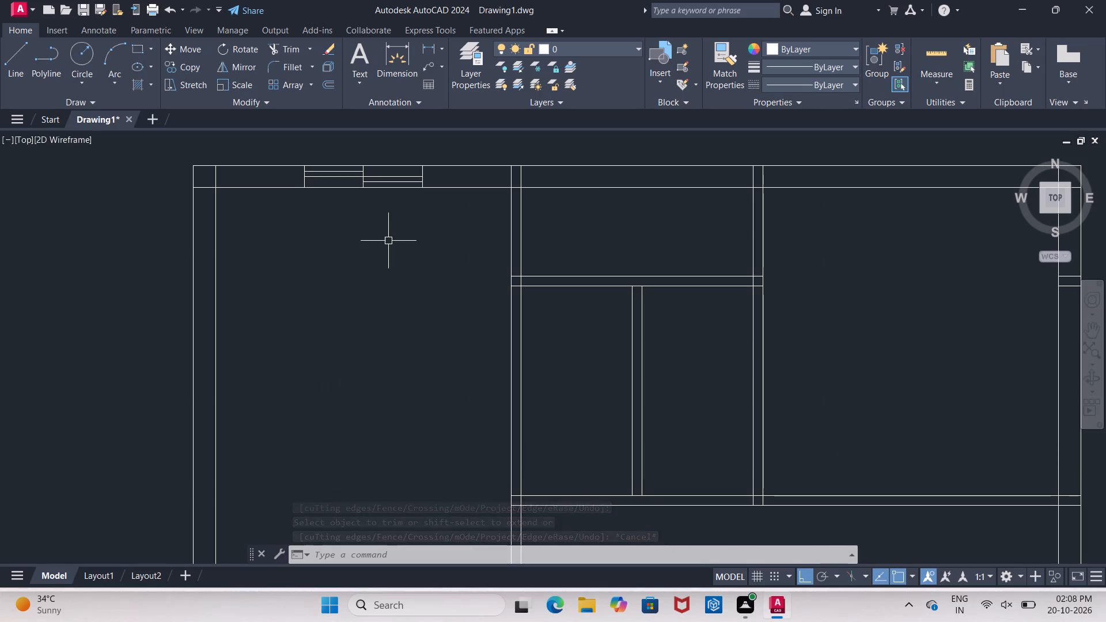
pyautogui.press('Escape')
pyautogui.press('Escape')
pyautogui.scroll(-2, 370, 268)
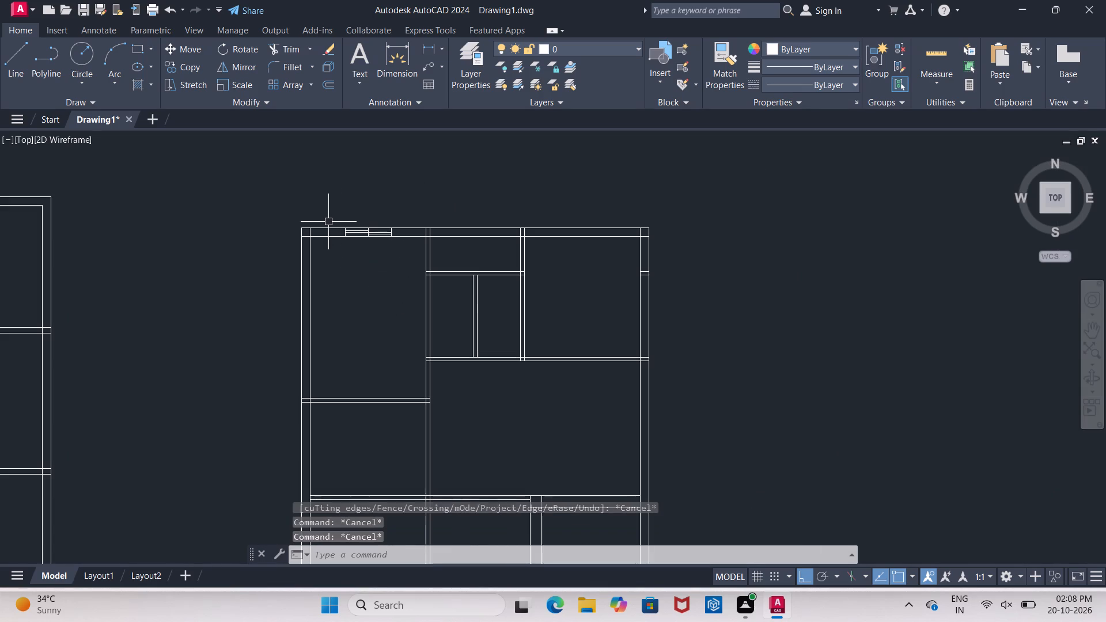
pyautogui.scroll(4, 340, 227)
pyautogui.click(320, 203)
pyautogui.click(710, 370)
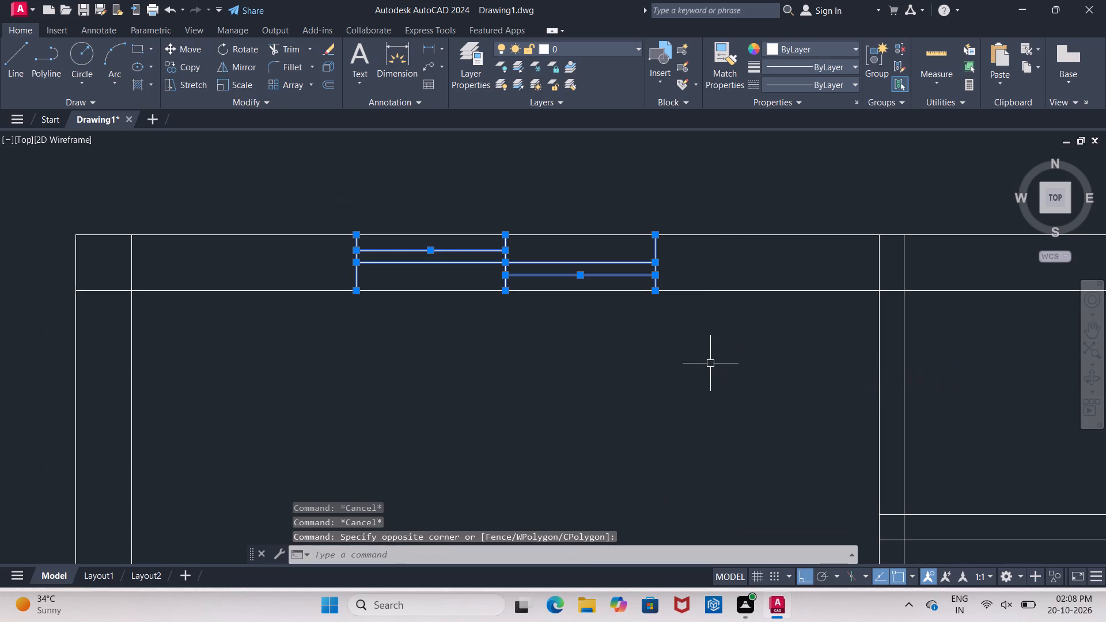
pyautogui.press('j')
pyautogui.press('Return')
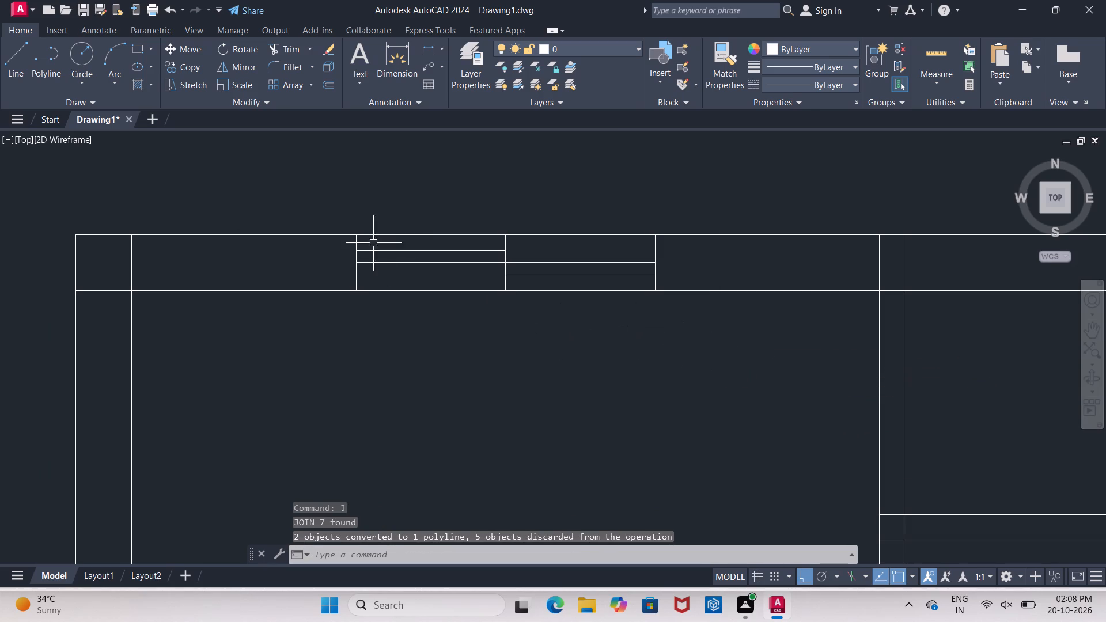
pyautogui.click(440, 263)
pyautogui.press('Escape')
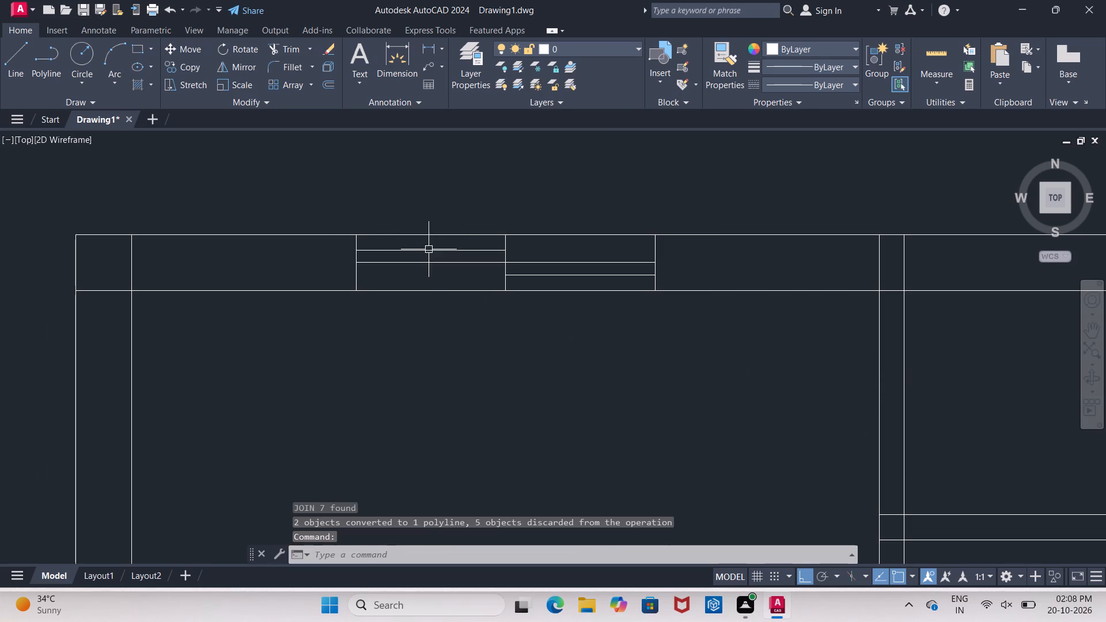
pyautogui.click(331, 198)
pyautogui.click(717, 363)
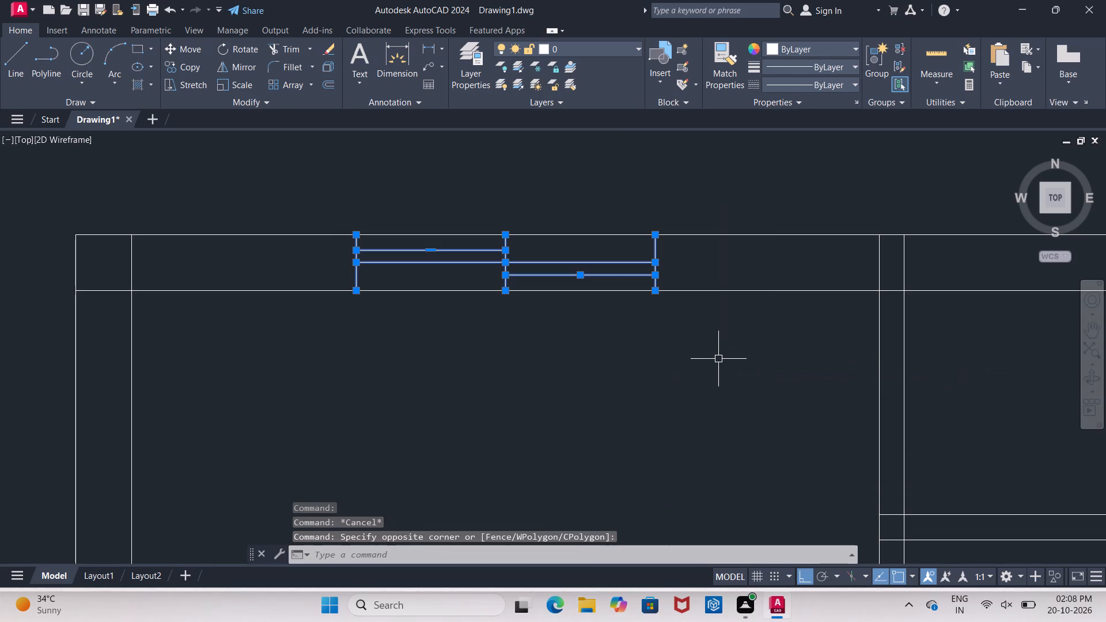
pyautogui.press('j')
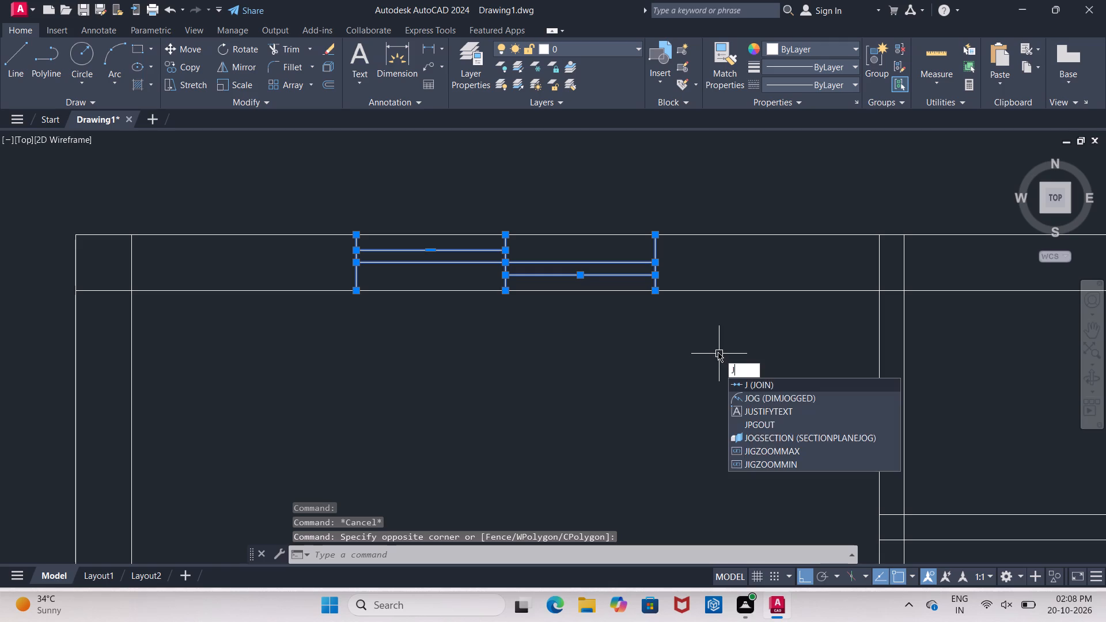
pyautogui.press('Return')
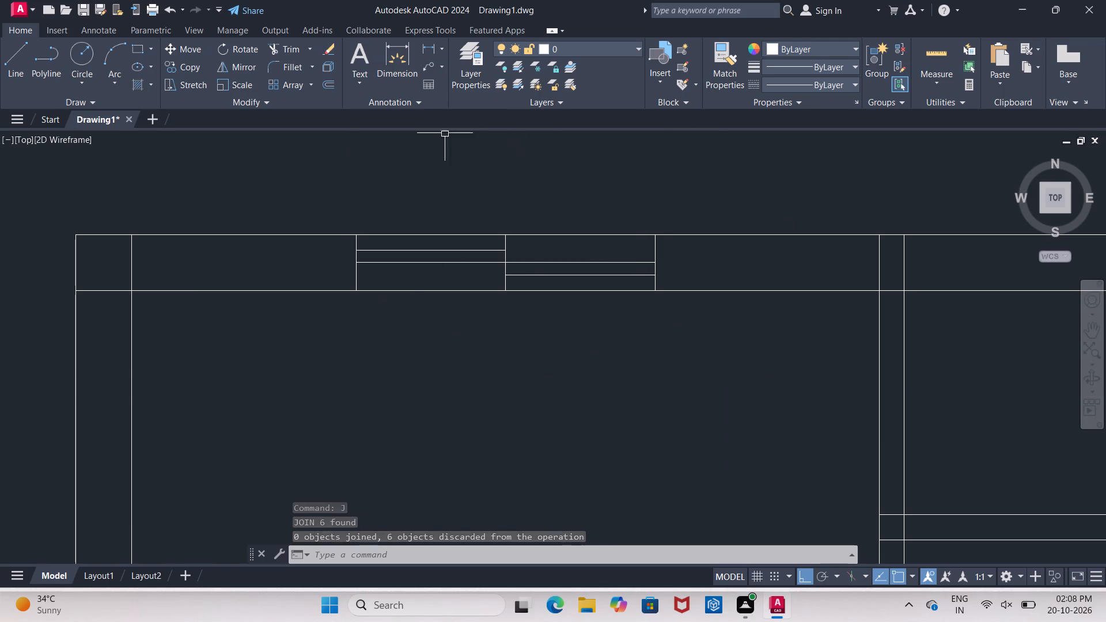
# Delete the window's three horizontal lines and its vertical middle divider, keeping the west and east end lines.
pyautogui.scroll(-2, 424, 298)
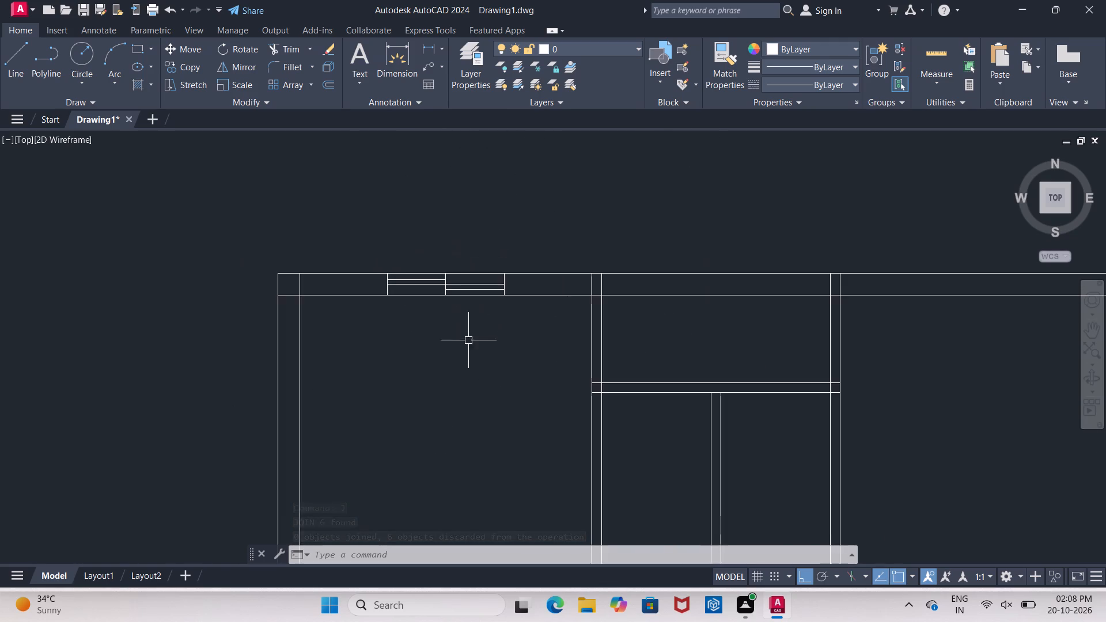
pyautogui.scroll(2, 469, 342)
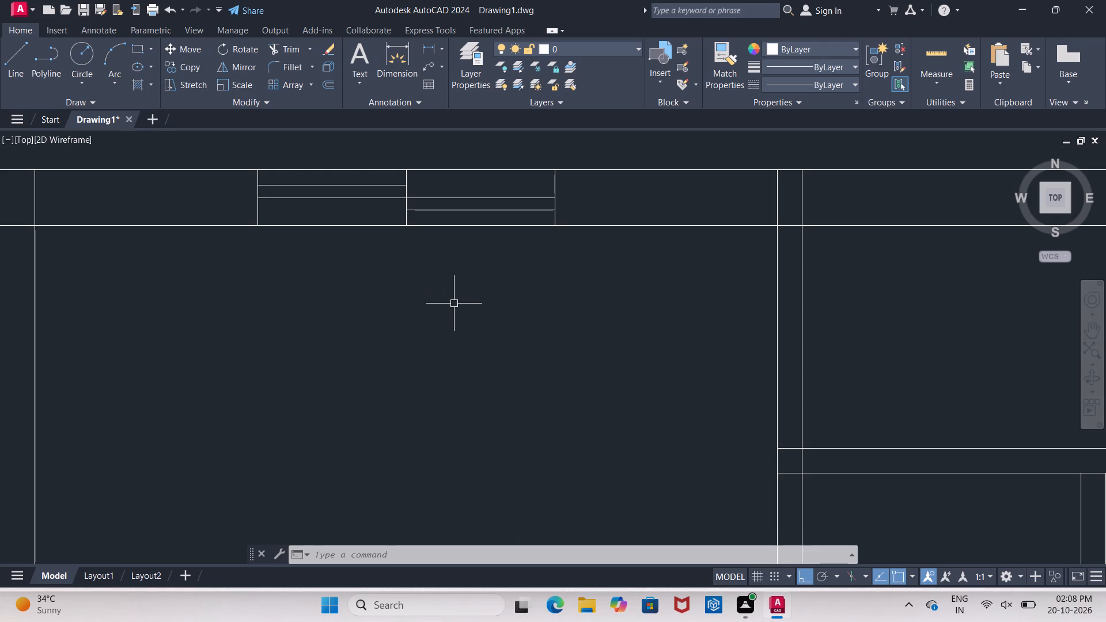
pyautogui.click(354, 183)
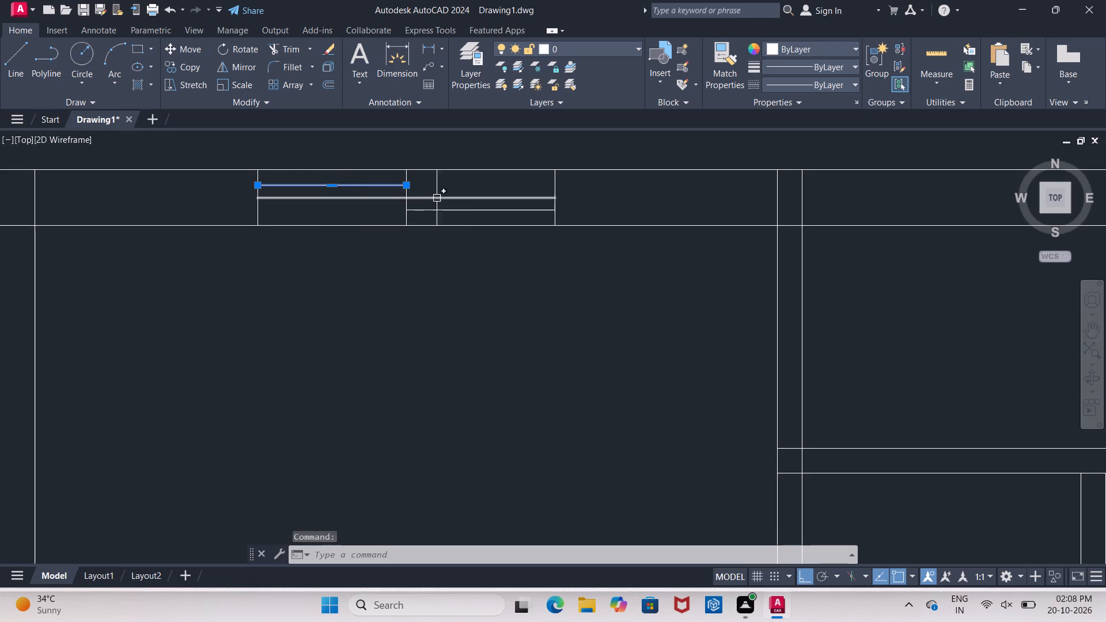
pyautogui.click(442, 209)
pyautogui.click(434, 200)
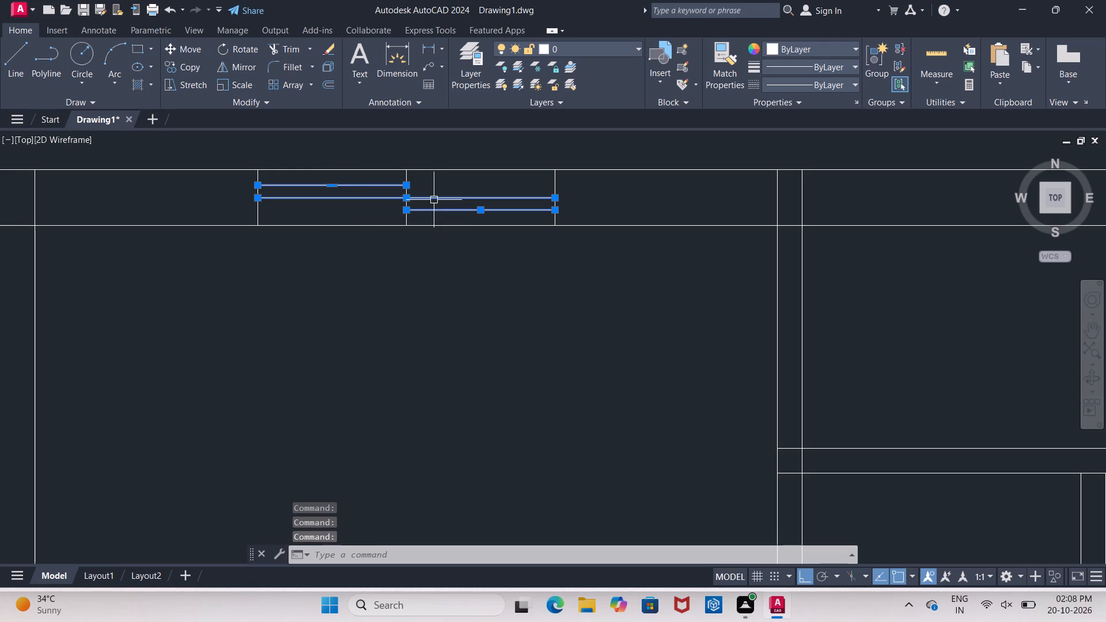
pyautogui.press('Delete')
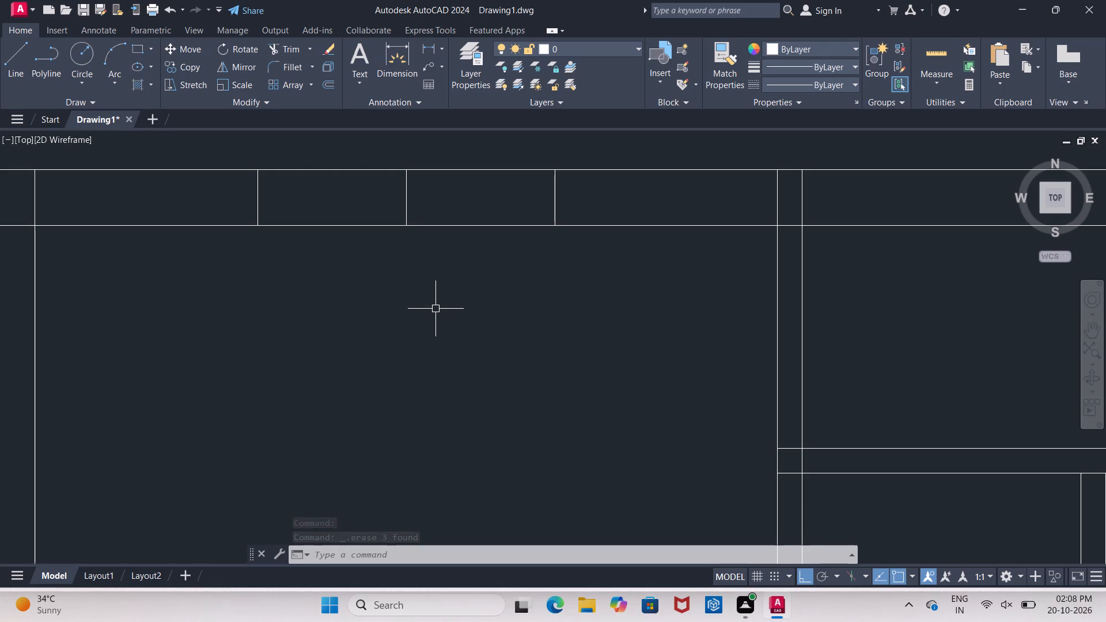
pyautogui.click(404, 194)
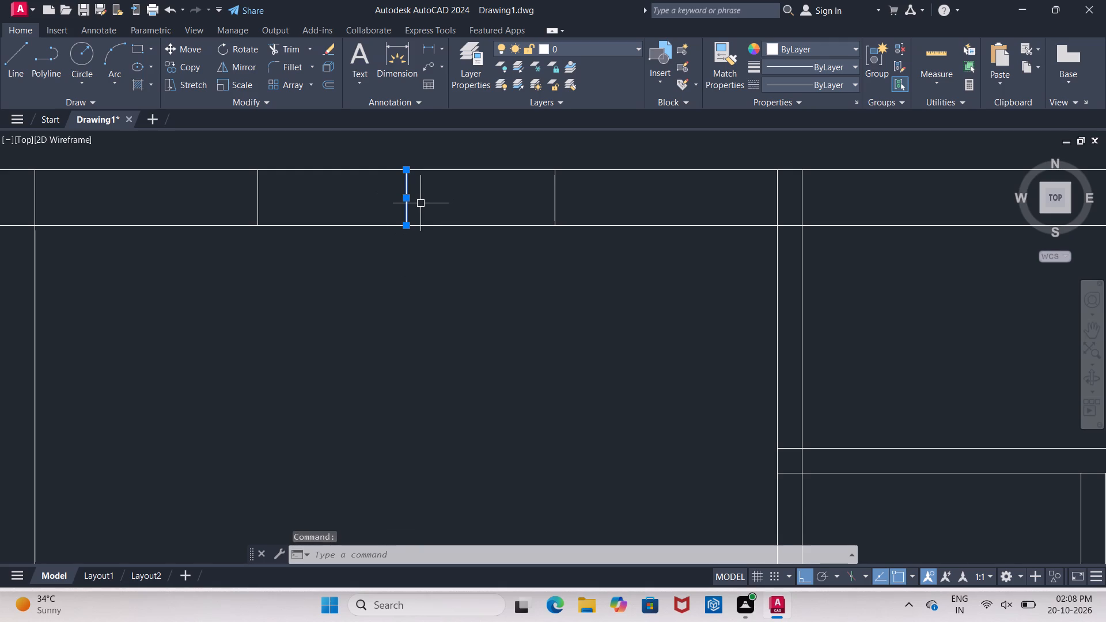
pyautogui.press('Delete')
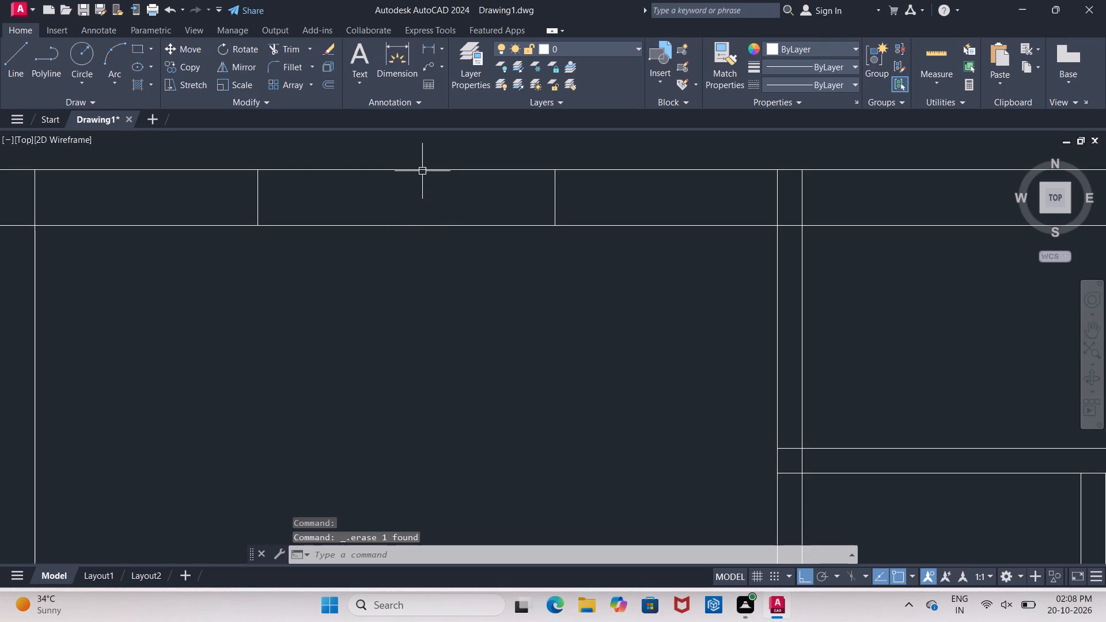
# Begin an Offset near the northwest room's window opening, entering a distance that starts with "2.".
pyautogui.scroll(-2, 383, 234)
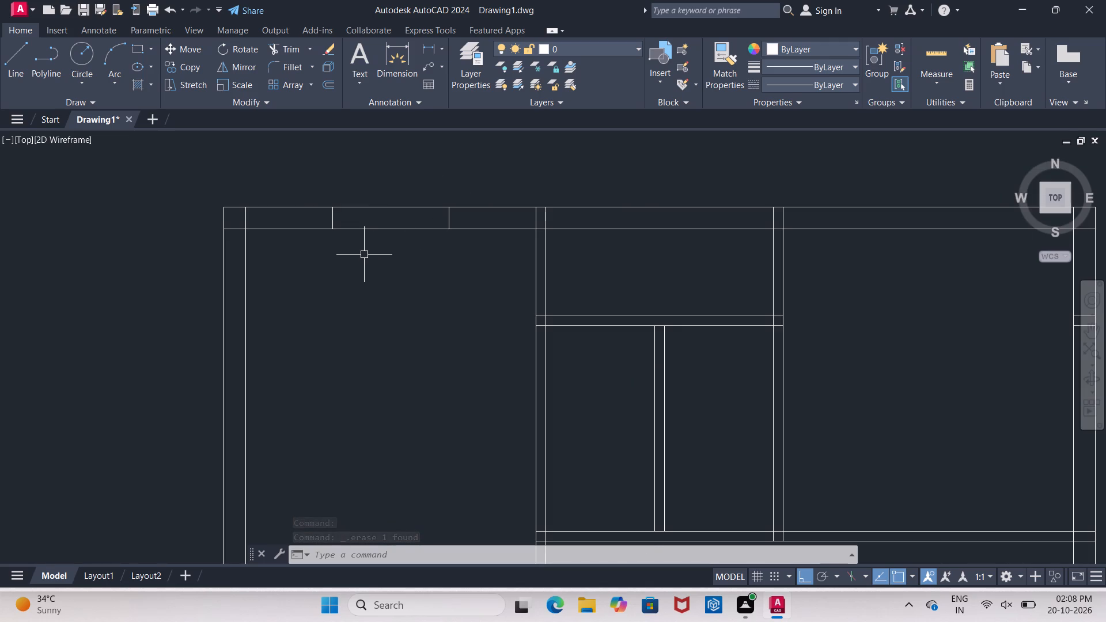
pyautogui.press('o')
pyautogui.press('Return')
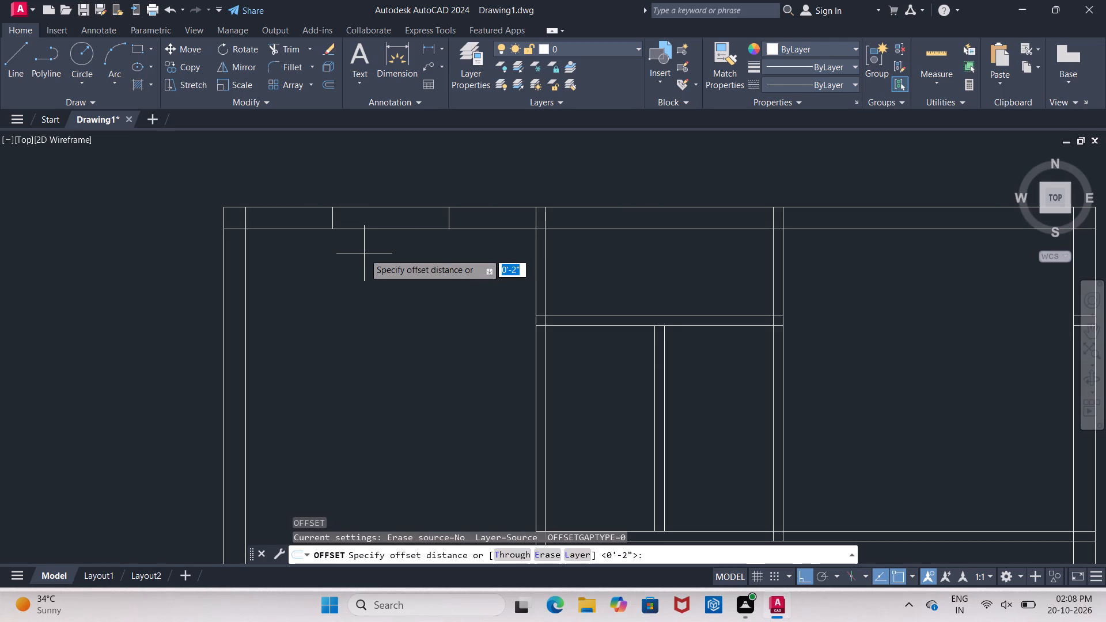
pyautogui.write('2.')
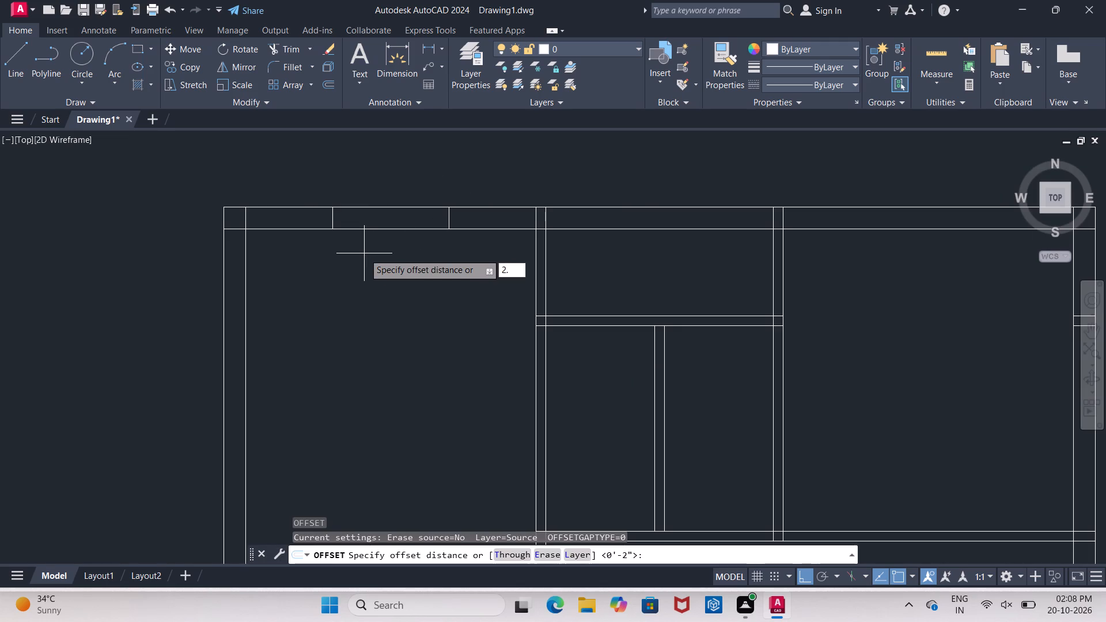
# Offset the outer and inner lines of the floor plan's upper exterior wall 2.25" into the wall thickness.
pyautogui.write('25')
pyautogui.hotkey('shift', '"')
pyautogui.press('Return')
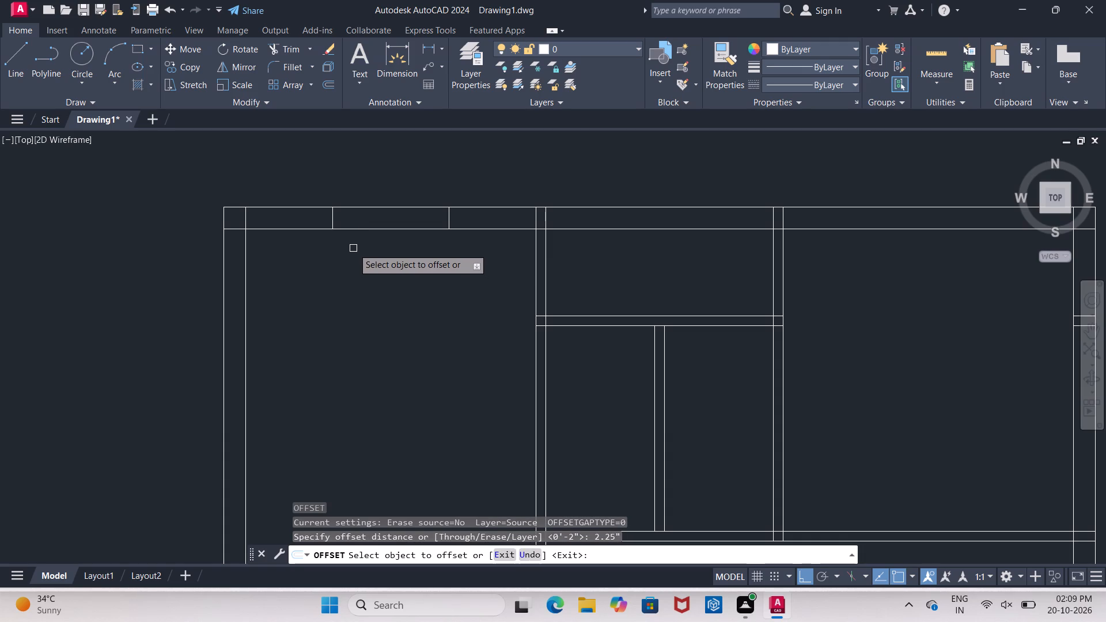
pyautogui.scroll(2, 399, 202)
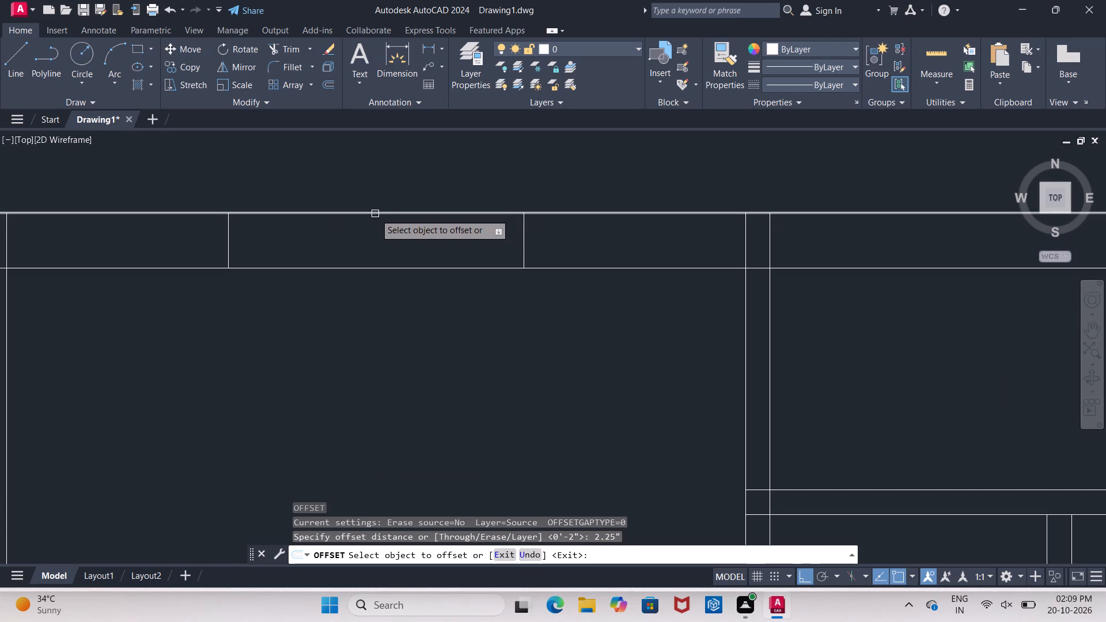
pyautogui.click(375, 214)
pyautogui.click(374, 236)
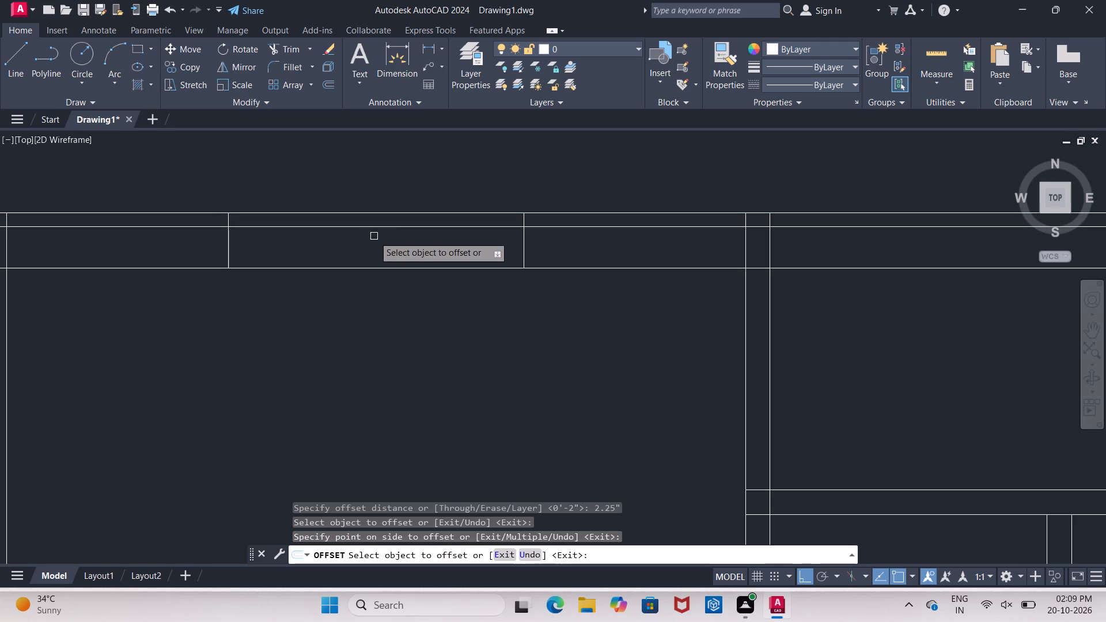
pyautogui.click(368, 267)
pyautogui.click(368, 247)
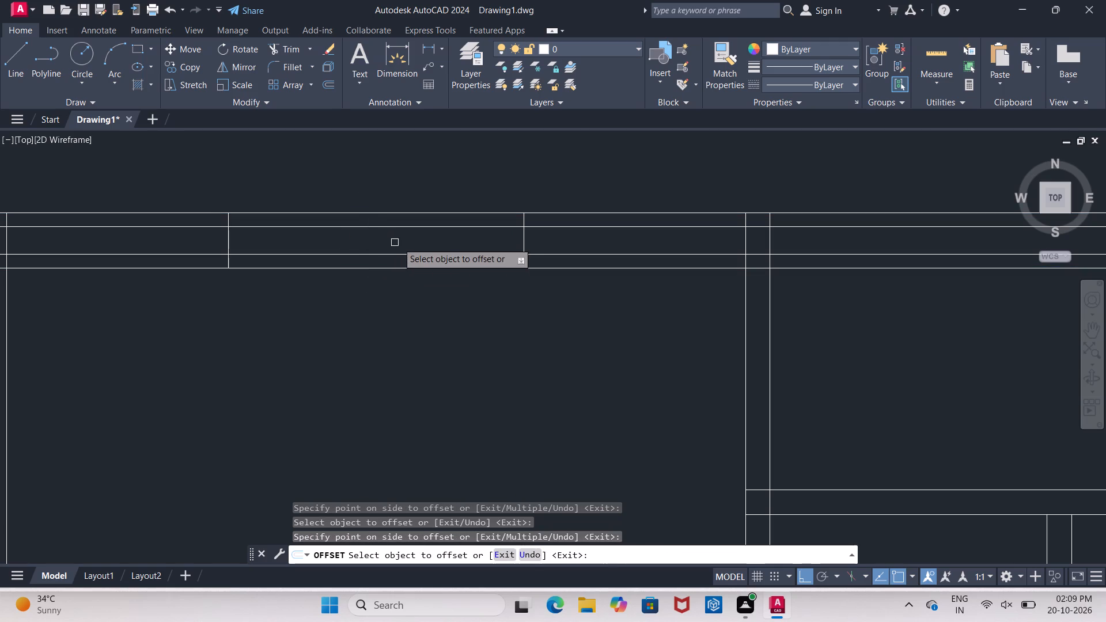
pyautogui.press('Escape')
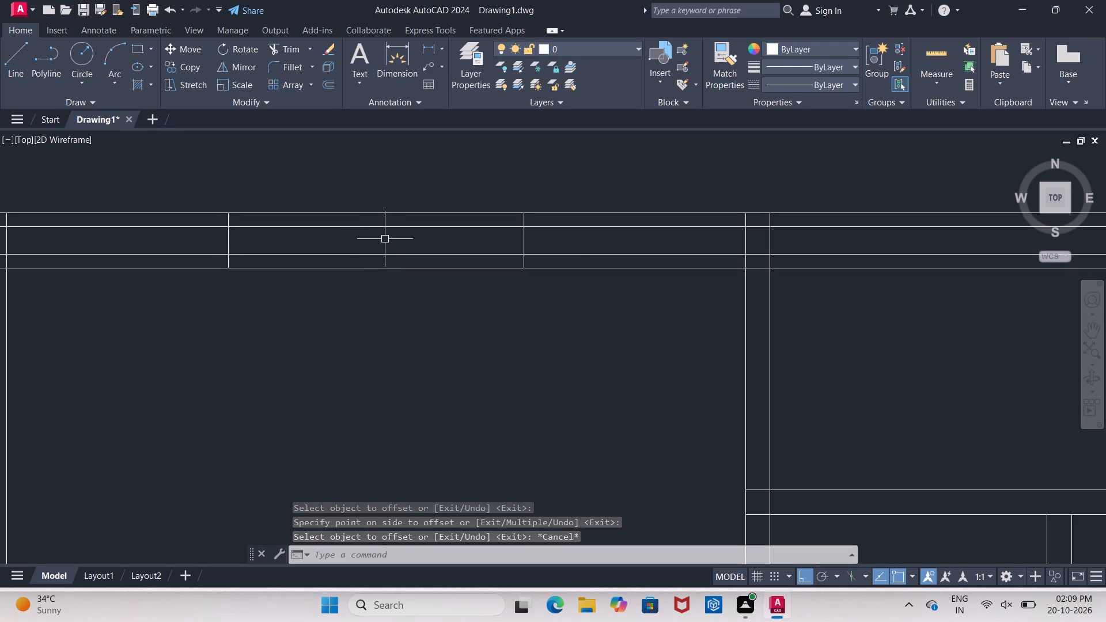
# Offset the lower of the two new wall lines upward by the same distance to add a middle window line.
pyautogui.press('Return')
pyautogui.press('Return')
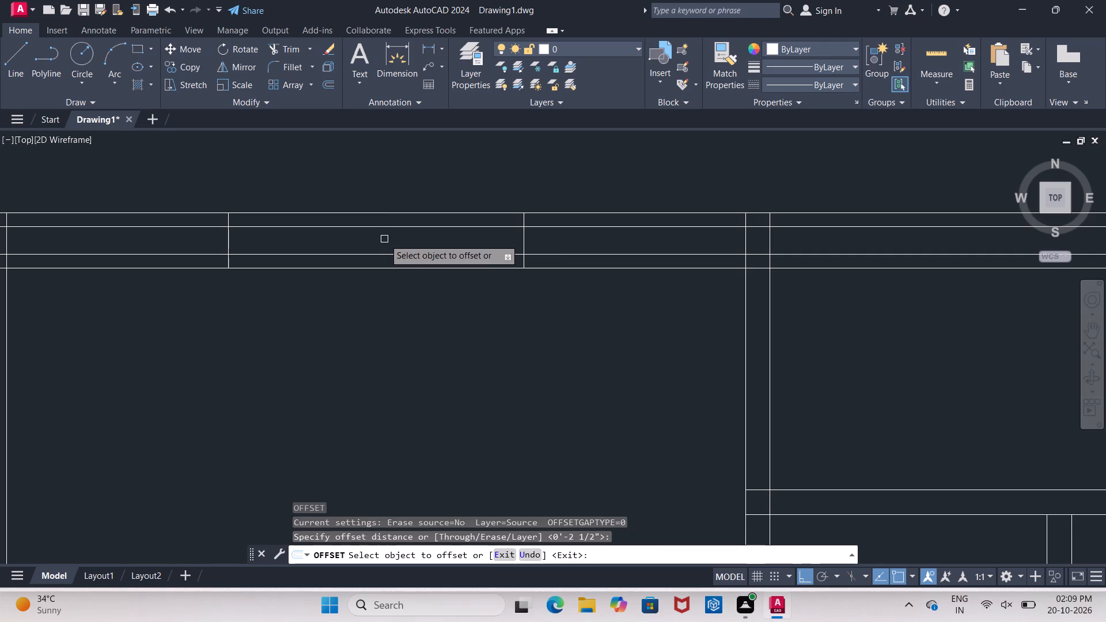
pyautogui.click(377, 254)
pyautogui.click(377, 247)
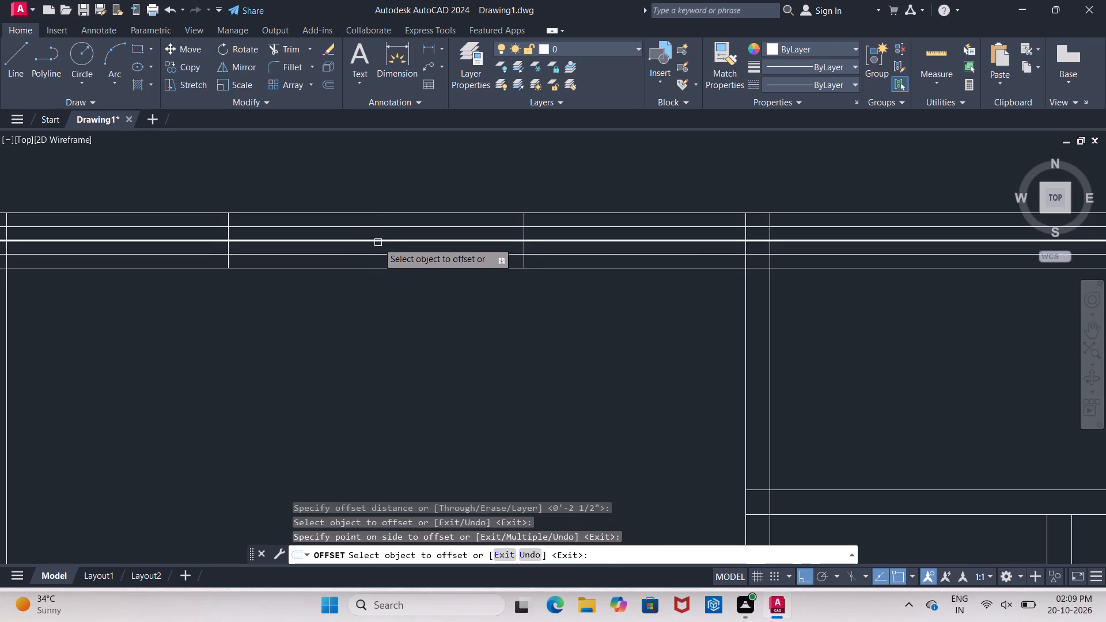
pyautogui.press('Escape')
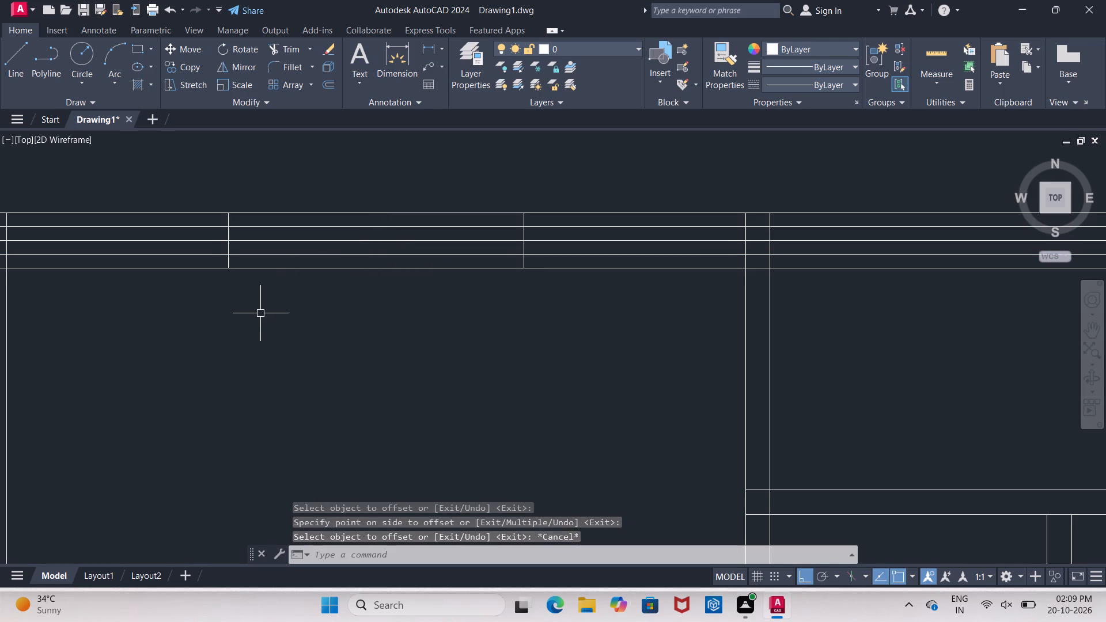
# Trim the three offset lines on both sides of the window opening so they remain only between its two jambs.
pyautogui.scroll(-2, 257, 278)
pyautogui.scroll(3, 187, 271)
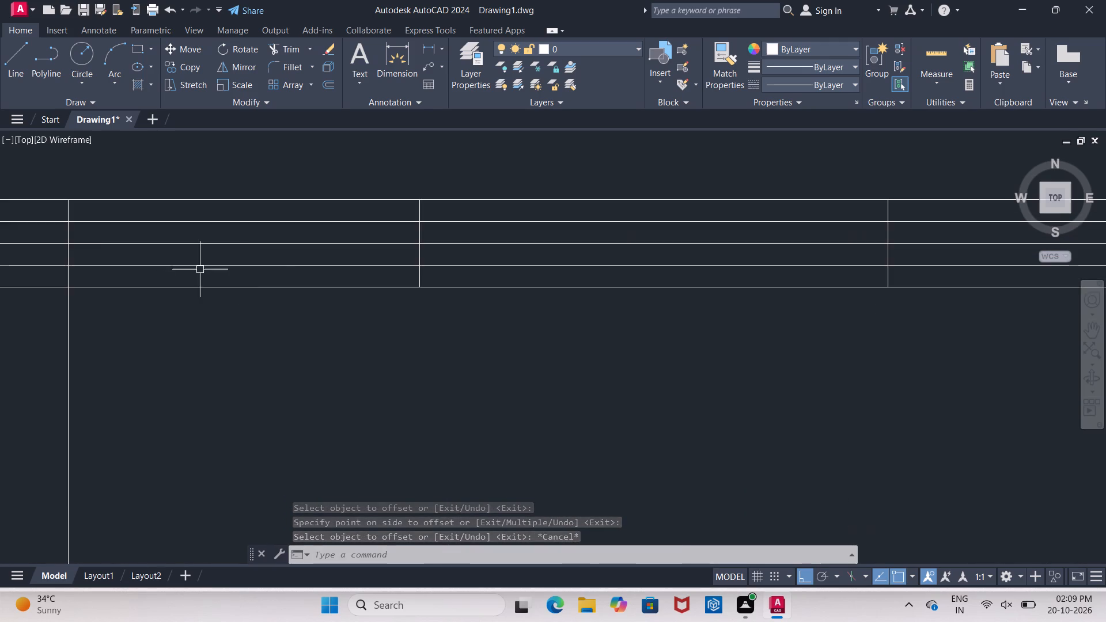
pyautogui.scroll(1, 281, 260)
pyautogui.write('TR')
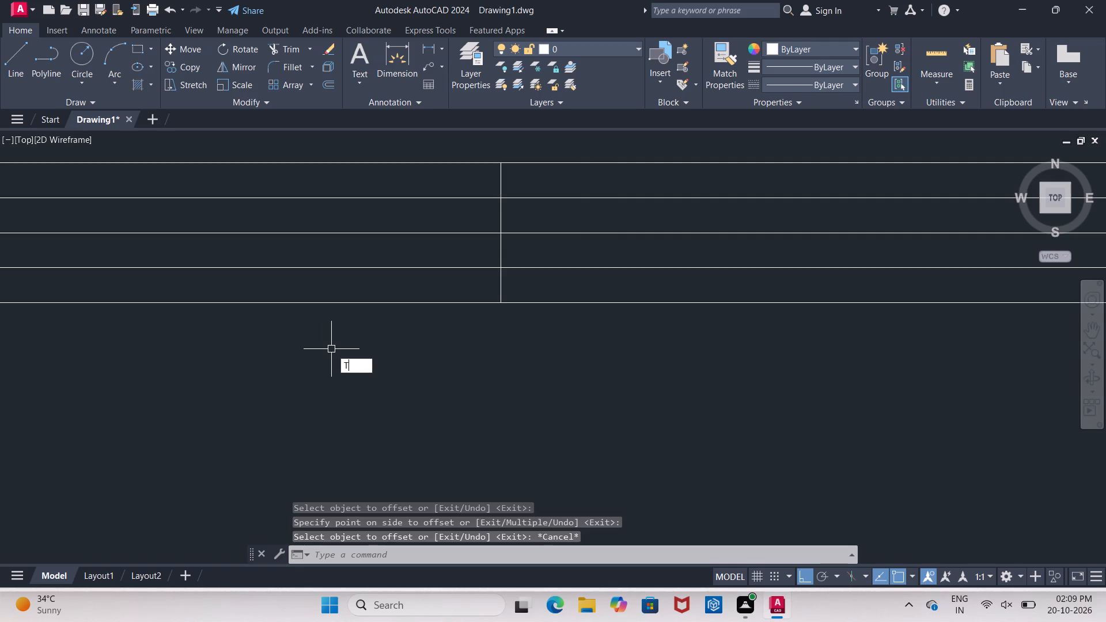
pyautogui.press('Return')
pyautogui.press('Return')
pyautogui.scroll(-3, 247, 298)
pyautogui.scroll(4, 219, 339)
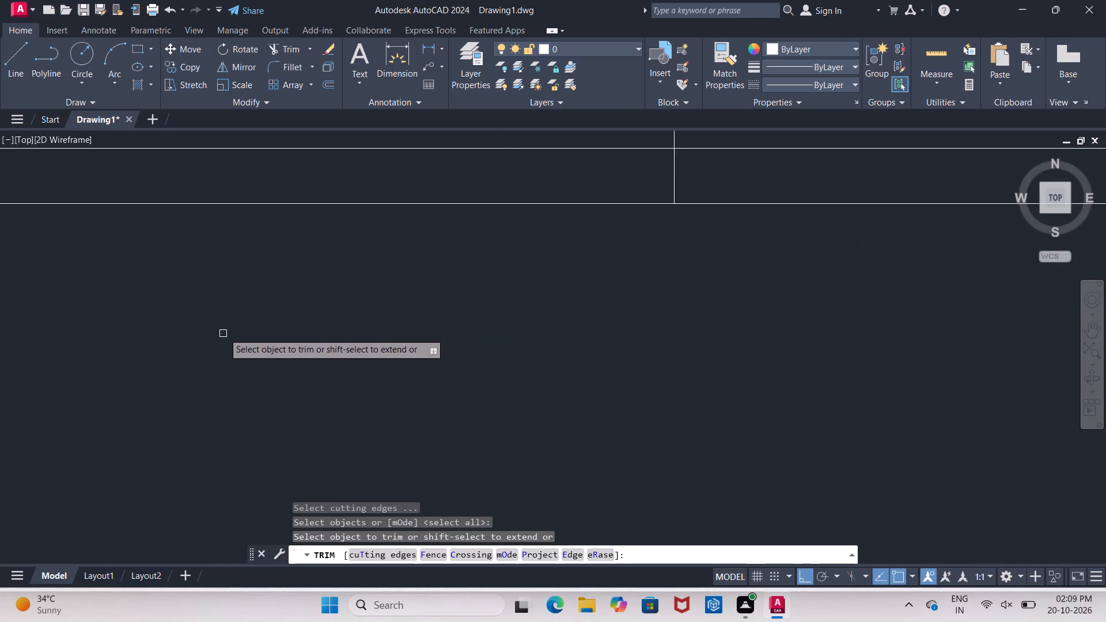
pyautogui.scroll(-1, 232, 338)
pyautogui.click(388, 139)
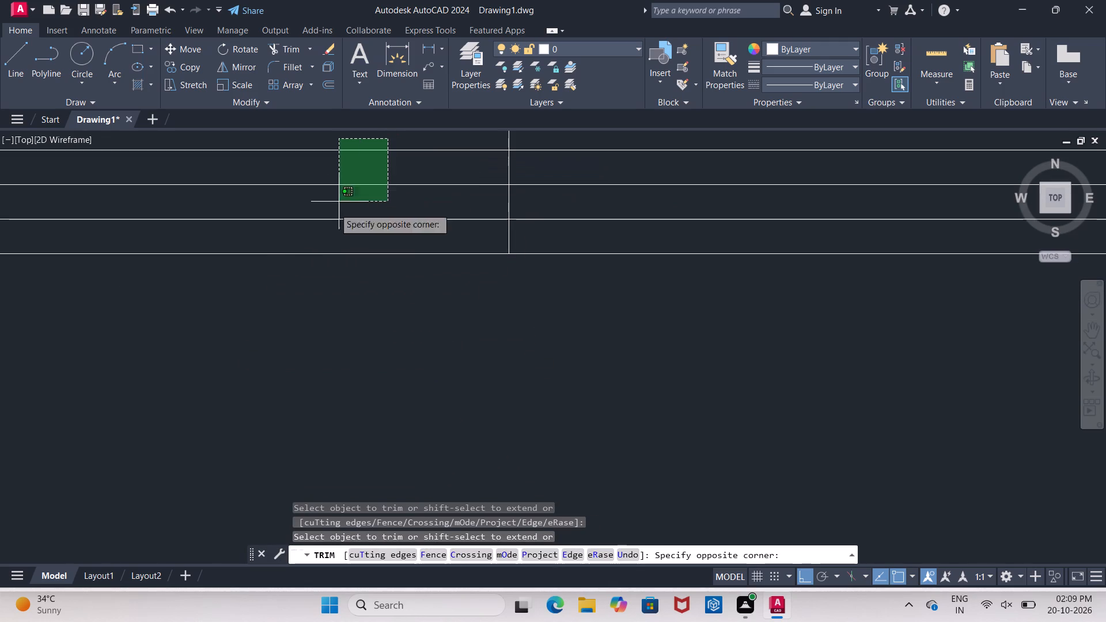
pyautogui.click(319, 236)
pyautogui.scroll(-3, 199, 225)
pyautogui.scroll(3, 411, 227)
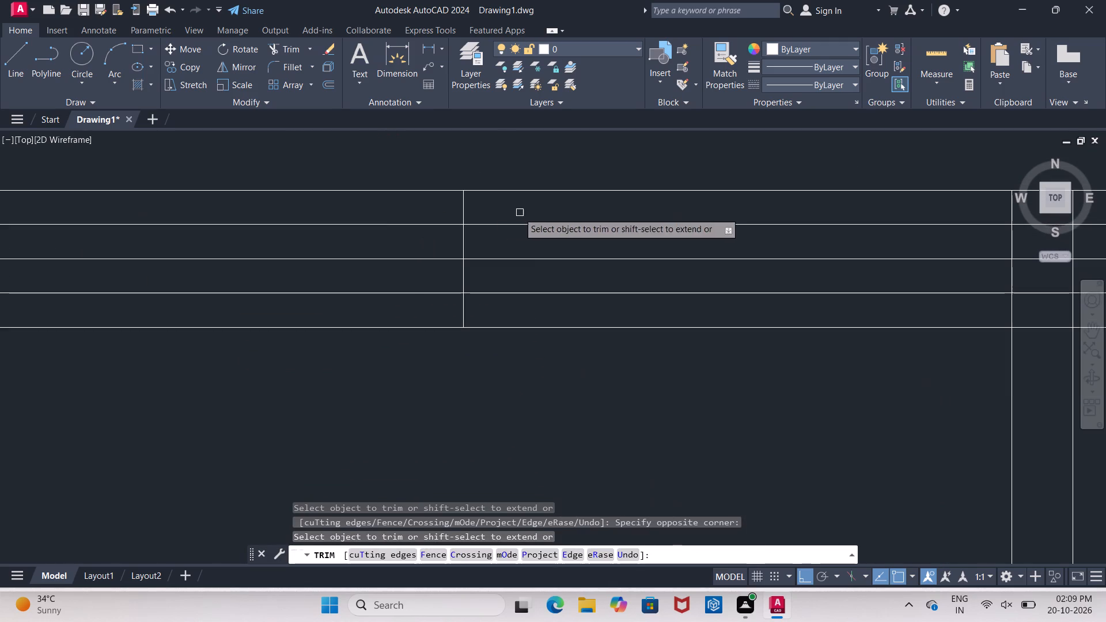
pyautogui.scroll(2, 389, 221)
pyautogui.click(642, 196)
pyautogui.click(611, 417)
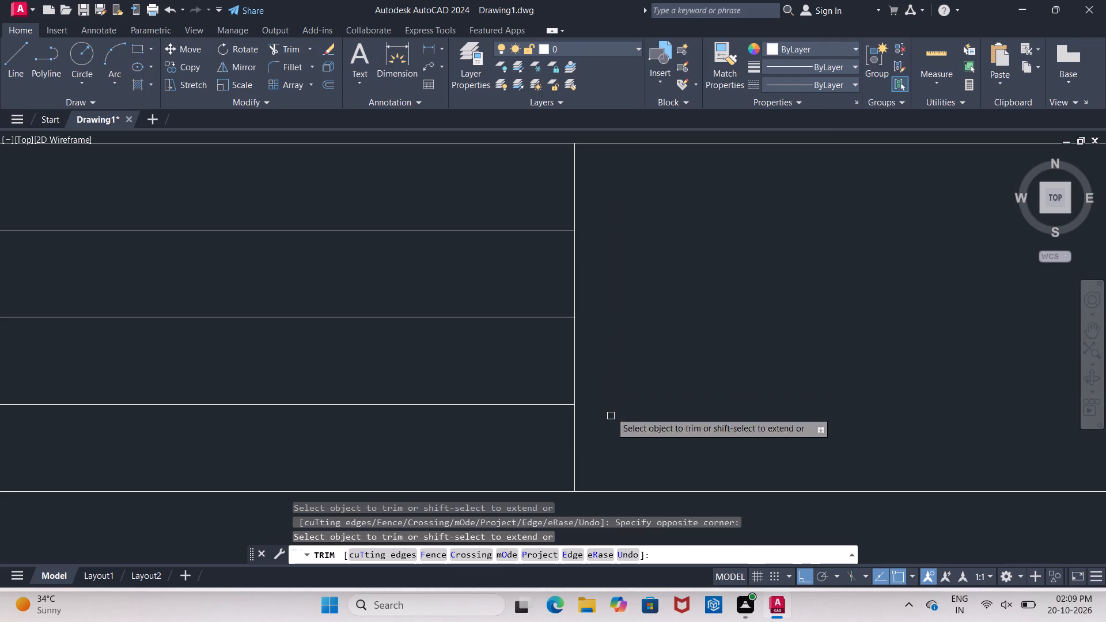
pyautogui.scroll(-7, 603, 307)
pyautogui.scroll(2, 628, 358)
pyautogui.press('Escape')
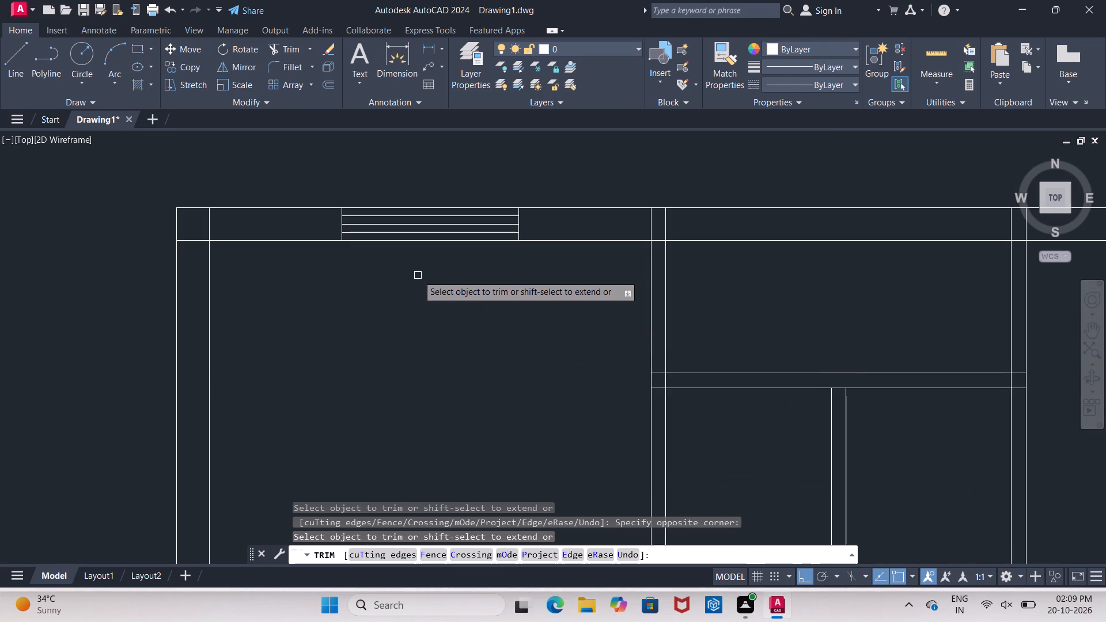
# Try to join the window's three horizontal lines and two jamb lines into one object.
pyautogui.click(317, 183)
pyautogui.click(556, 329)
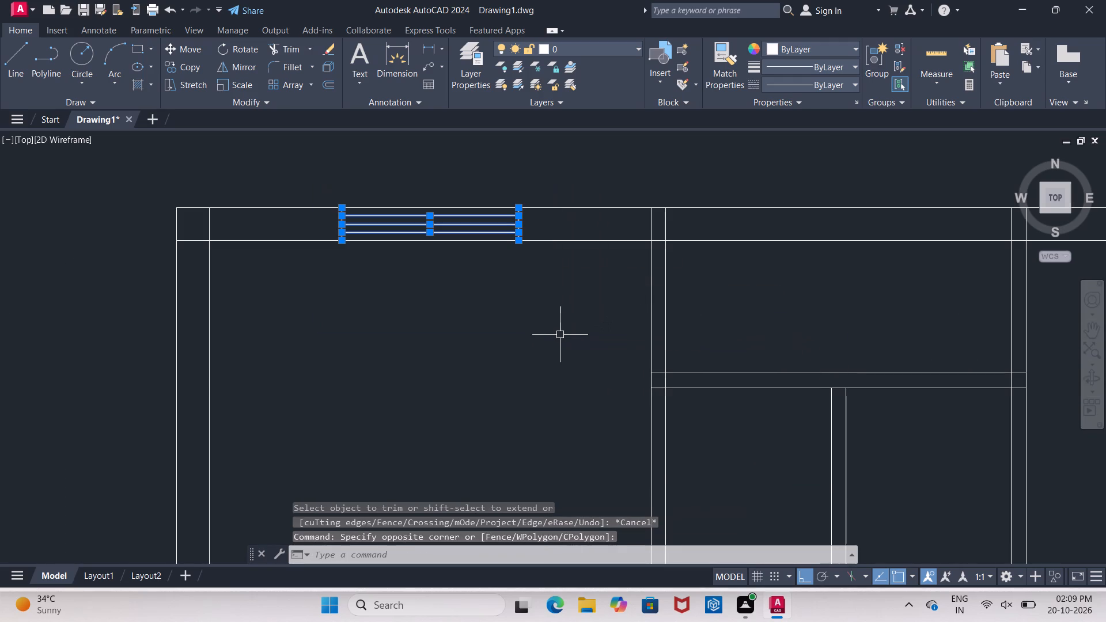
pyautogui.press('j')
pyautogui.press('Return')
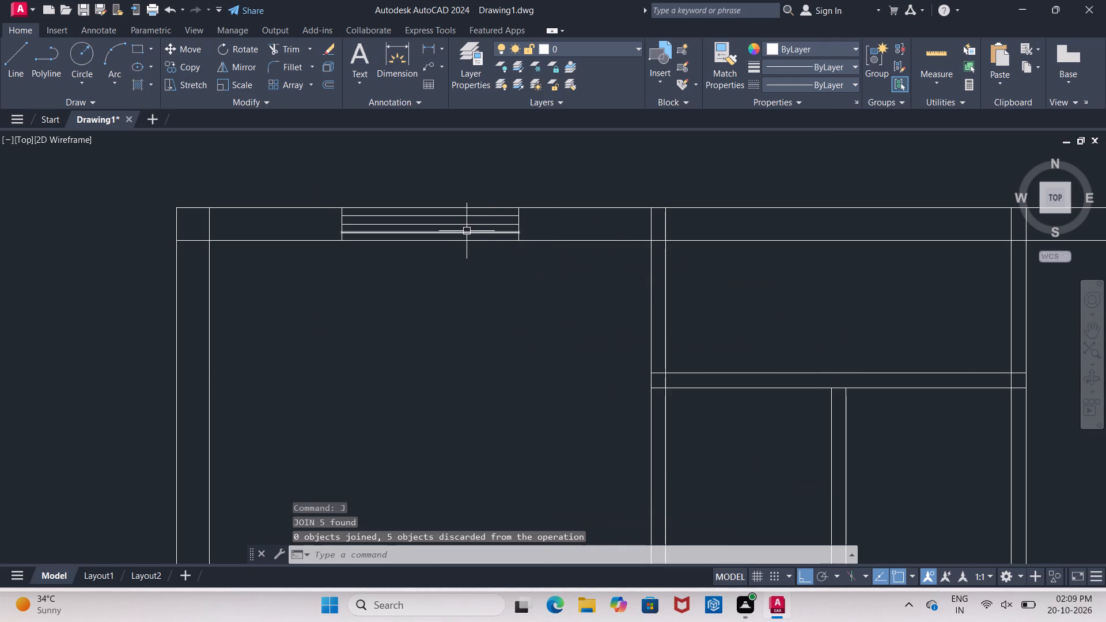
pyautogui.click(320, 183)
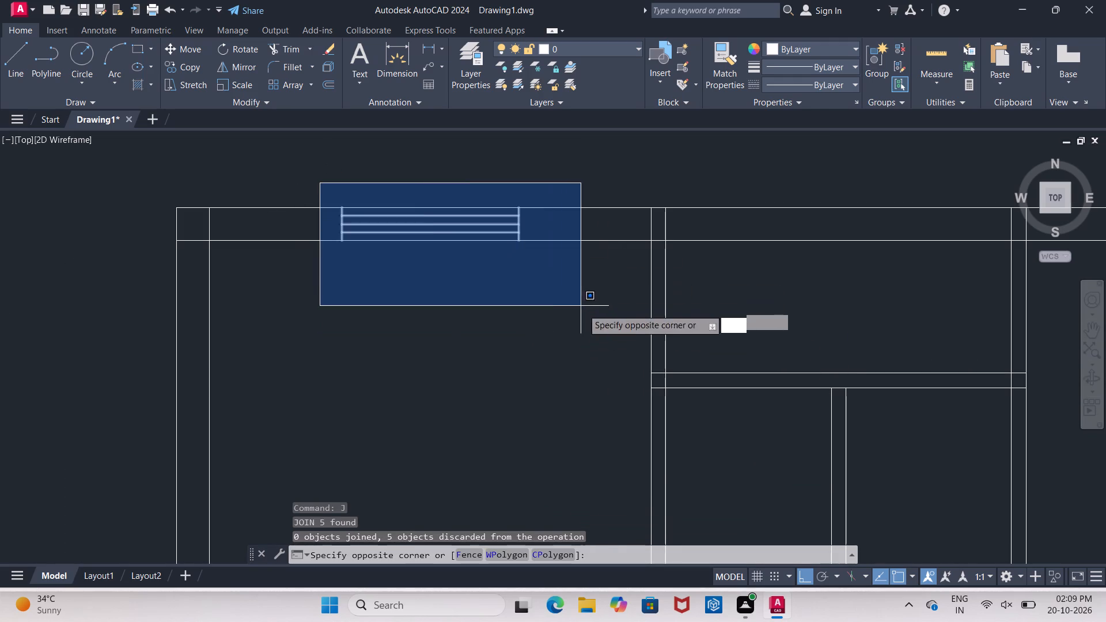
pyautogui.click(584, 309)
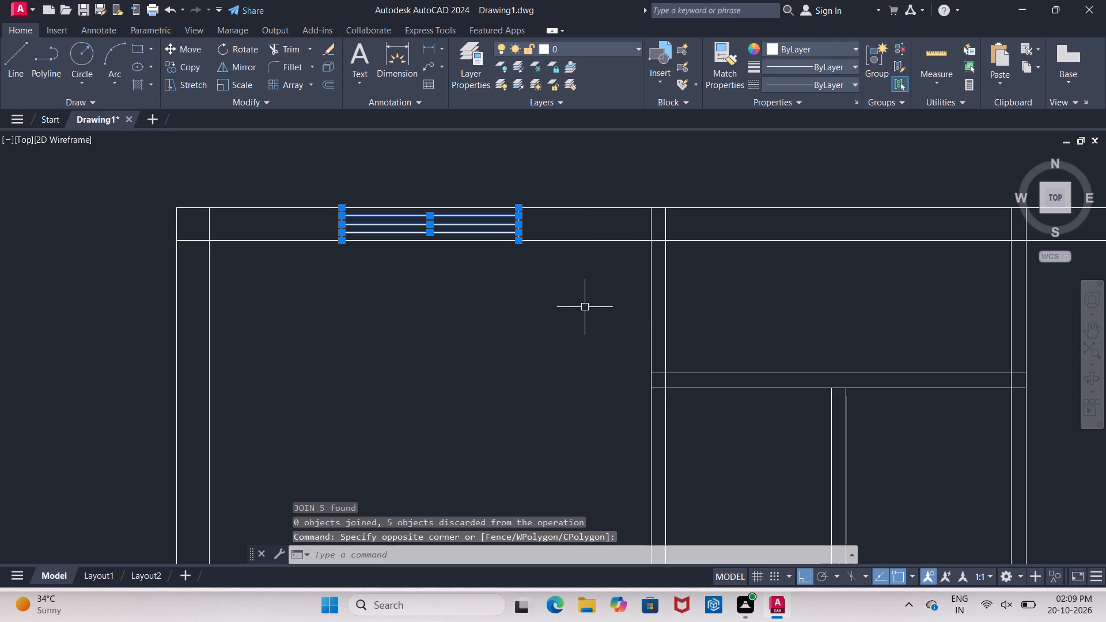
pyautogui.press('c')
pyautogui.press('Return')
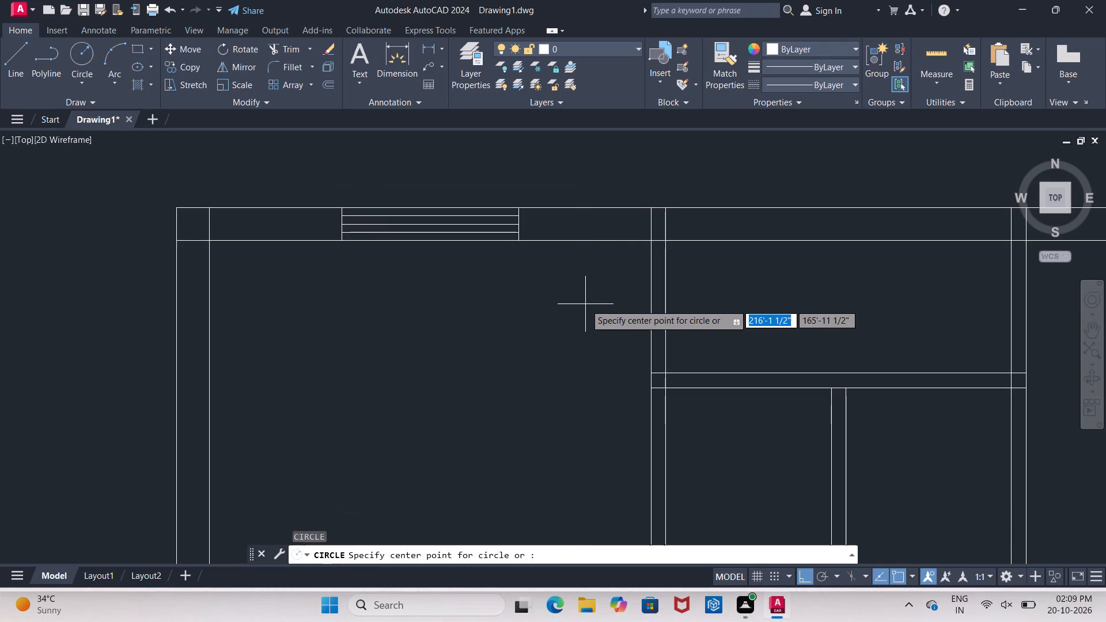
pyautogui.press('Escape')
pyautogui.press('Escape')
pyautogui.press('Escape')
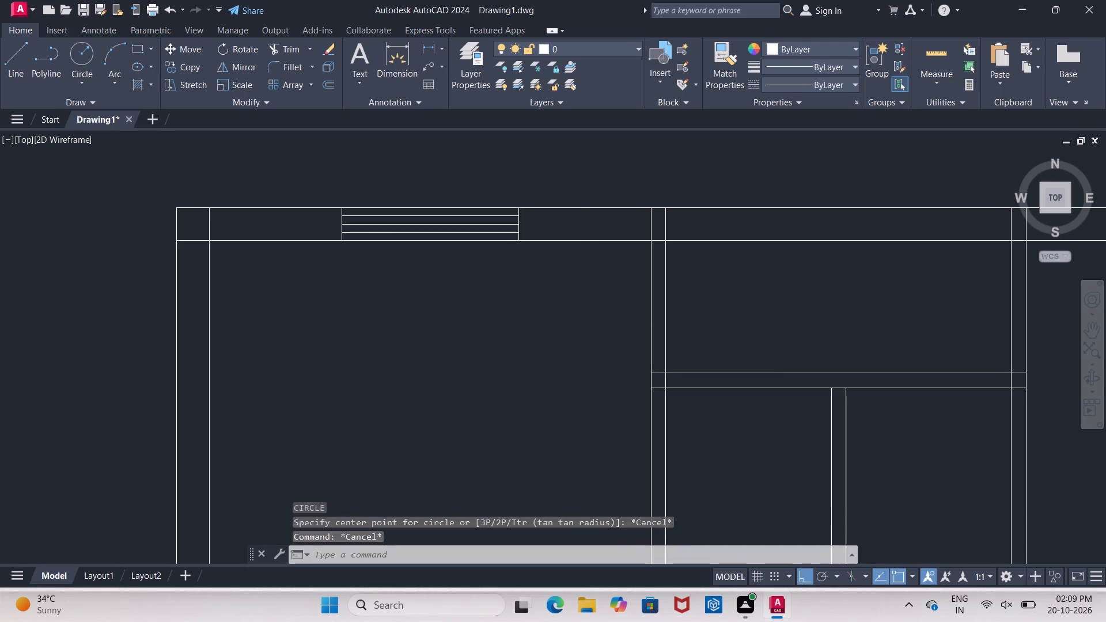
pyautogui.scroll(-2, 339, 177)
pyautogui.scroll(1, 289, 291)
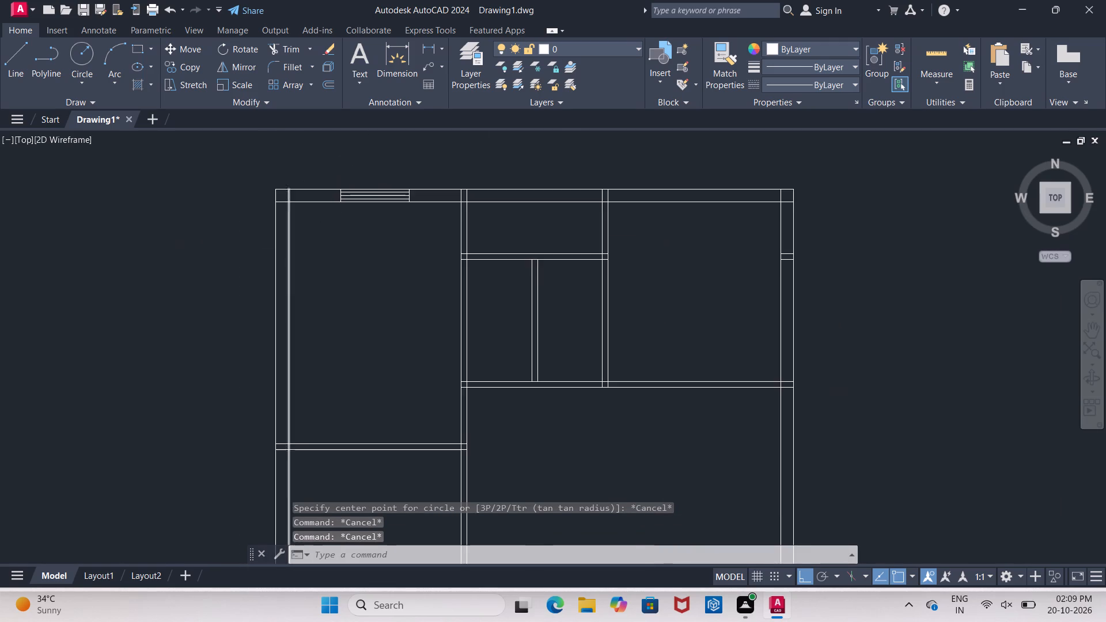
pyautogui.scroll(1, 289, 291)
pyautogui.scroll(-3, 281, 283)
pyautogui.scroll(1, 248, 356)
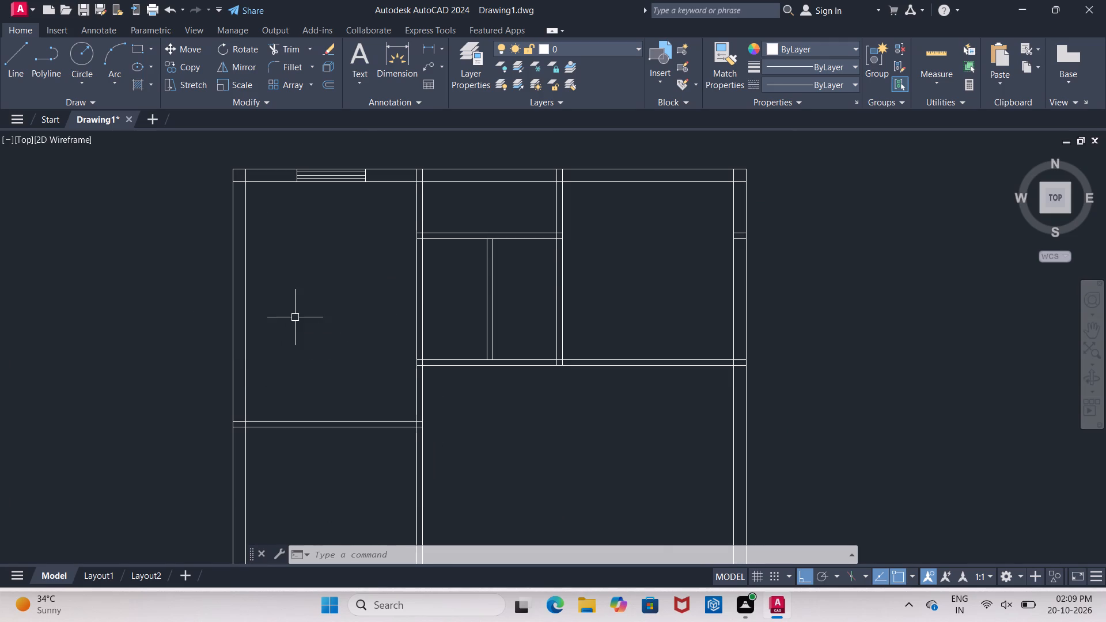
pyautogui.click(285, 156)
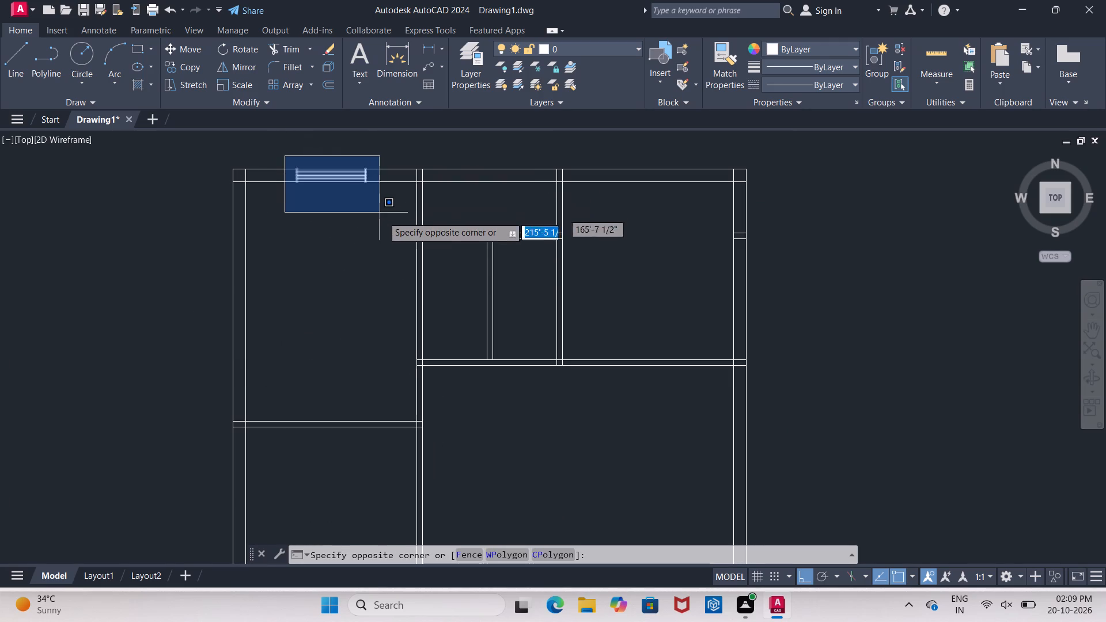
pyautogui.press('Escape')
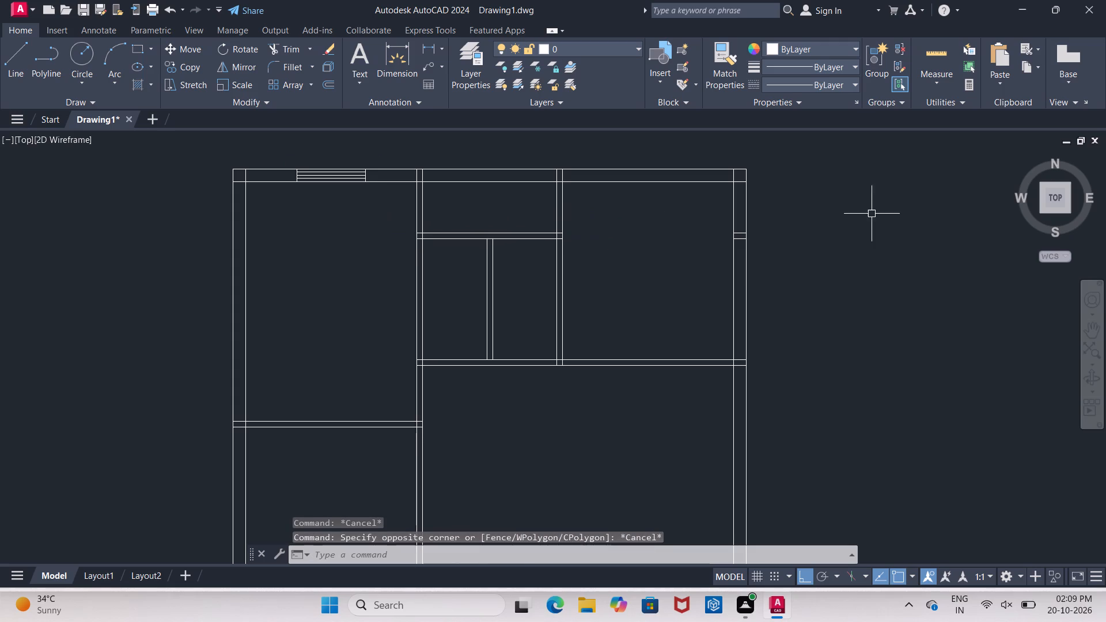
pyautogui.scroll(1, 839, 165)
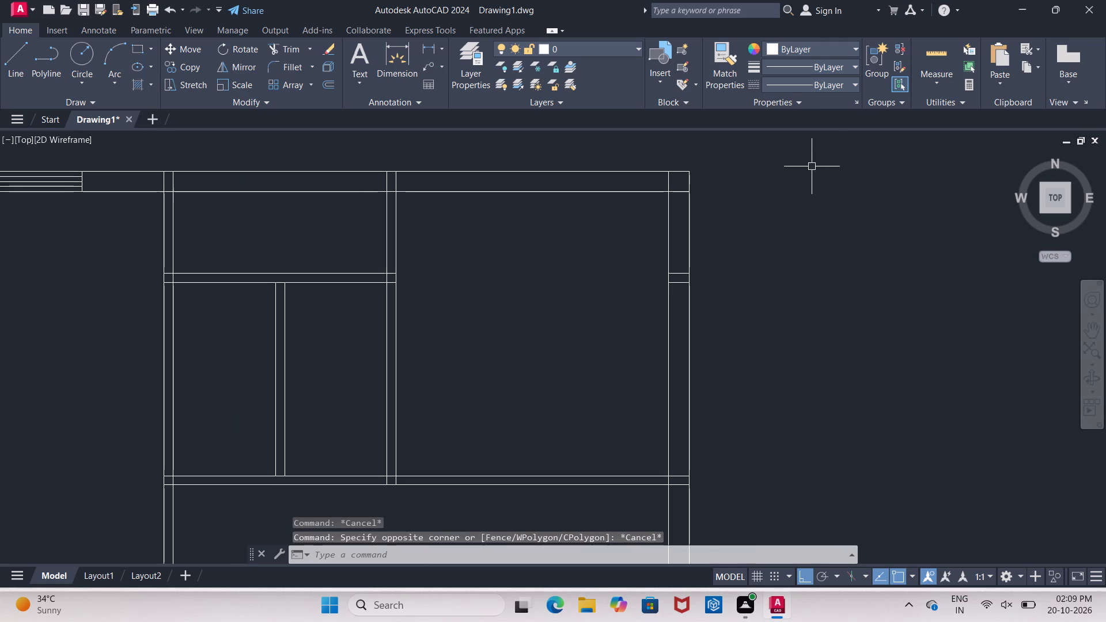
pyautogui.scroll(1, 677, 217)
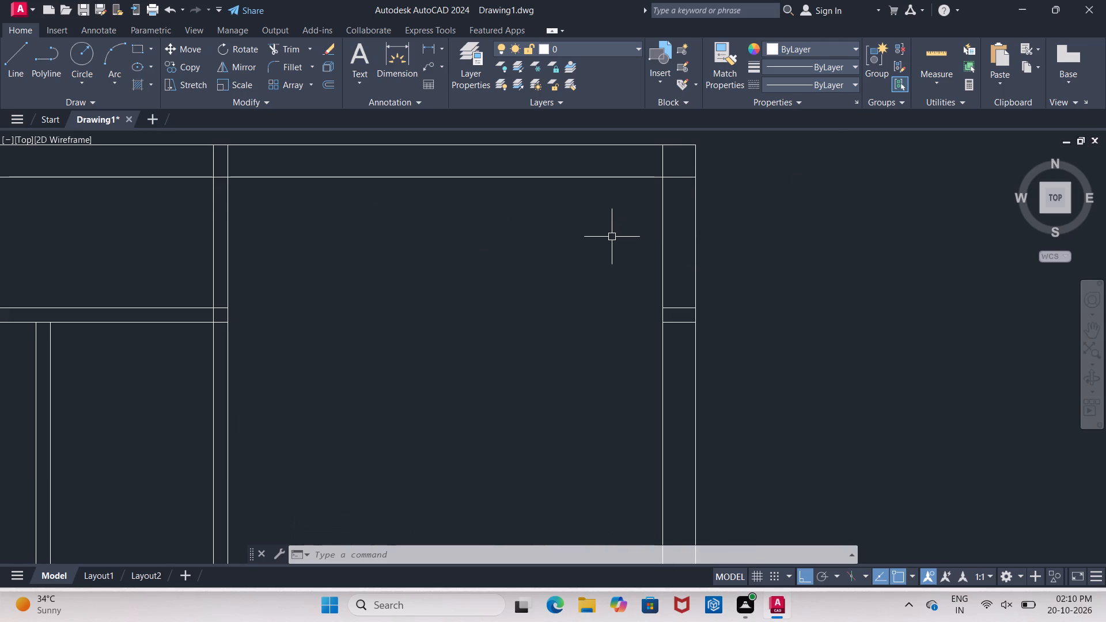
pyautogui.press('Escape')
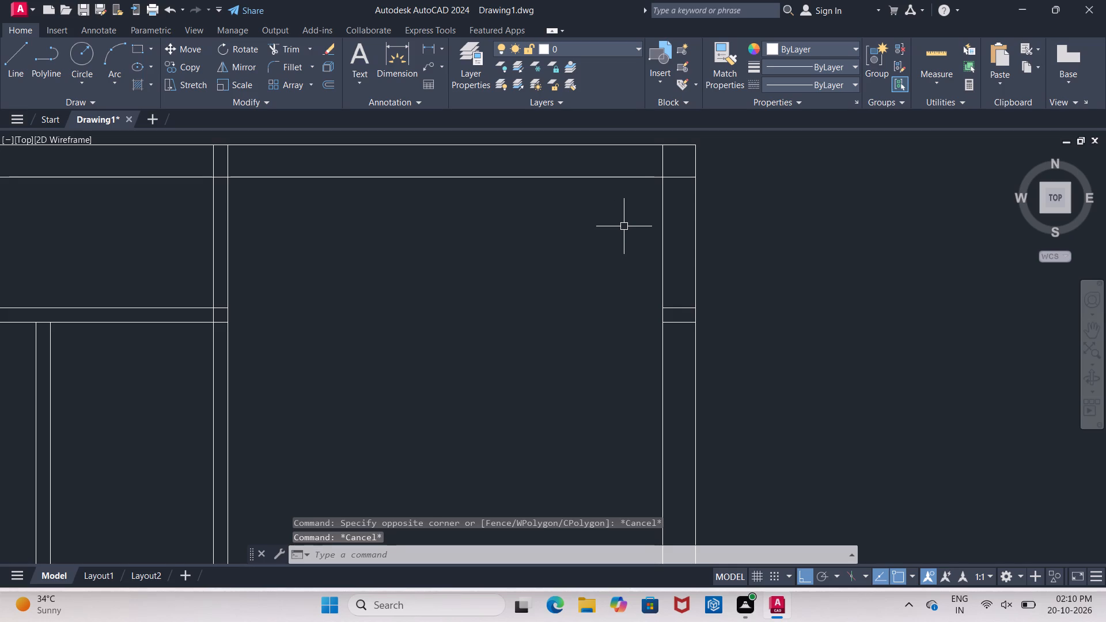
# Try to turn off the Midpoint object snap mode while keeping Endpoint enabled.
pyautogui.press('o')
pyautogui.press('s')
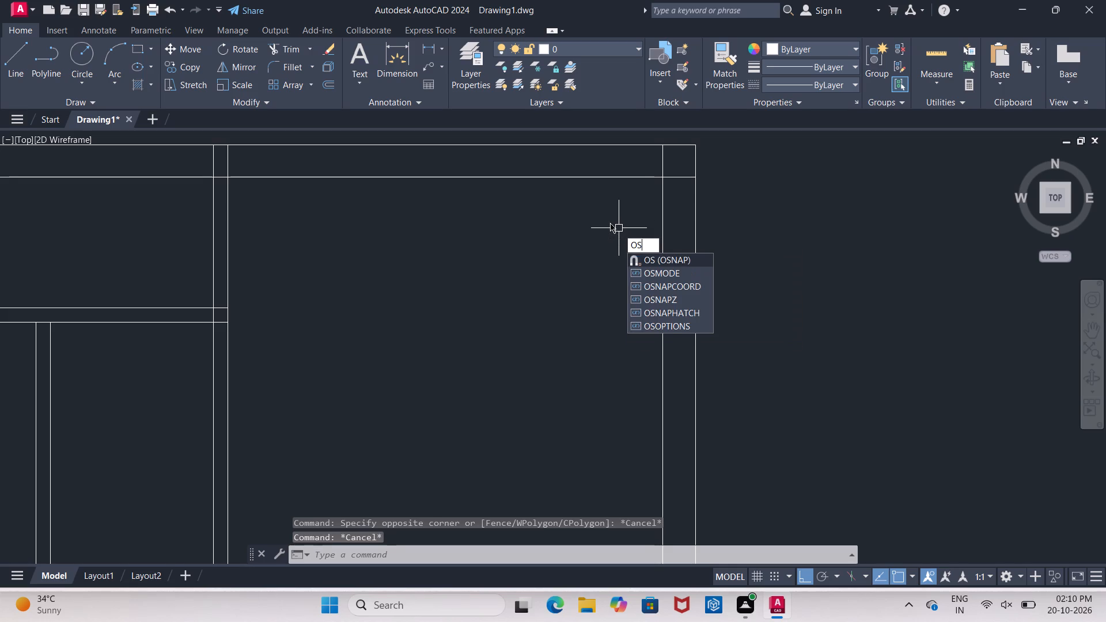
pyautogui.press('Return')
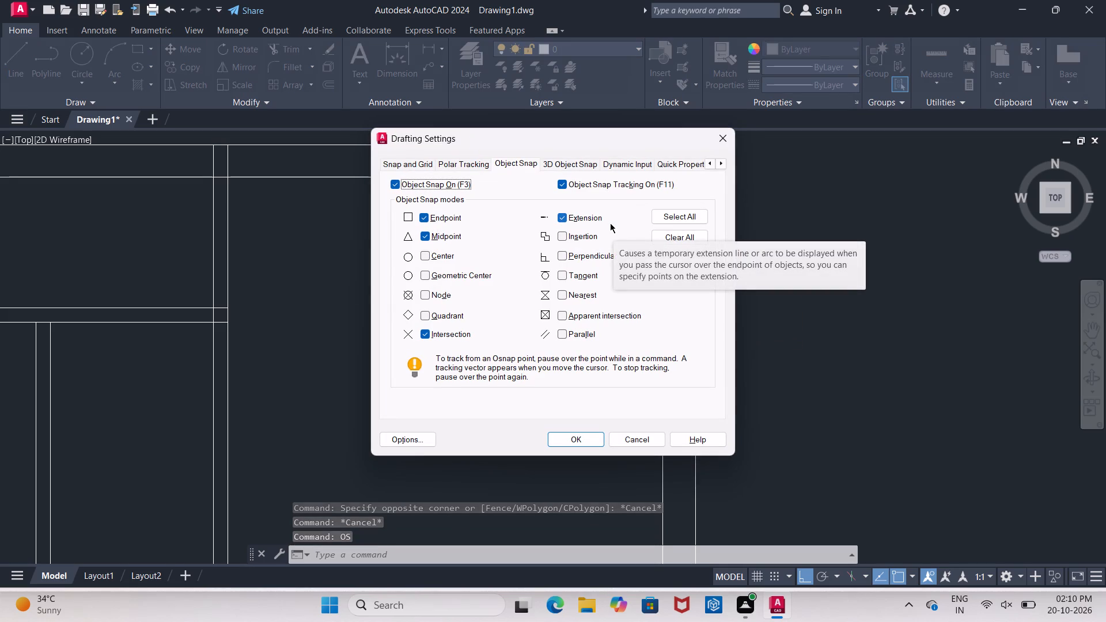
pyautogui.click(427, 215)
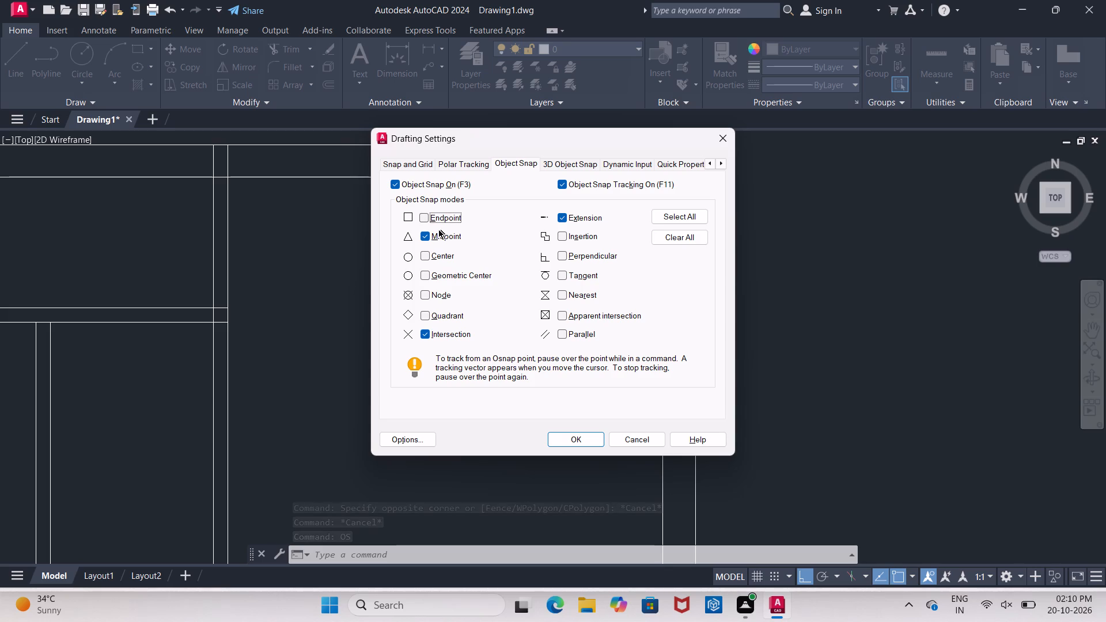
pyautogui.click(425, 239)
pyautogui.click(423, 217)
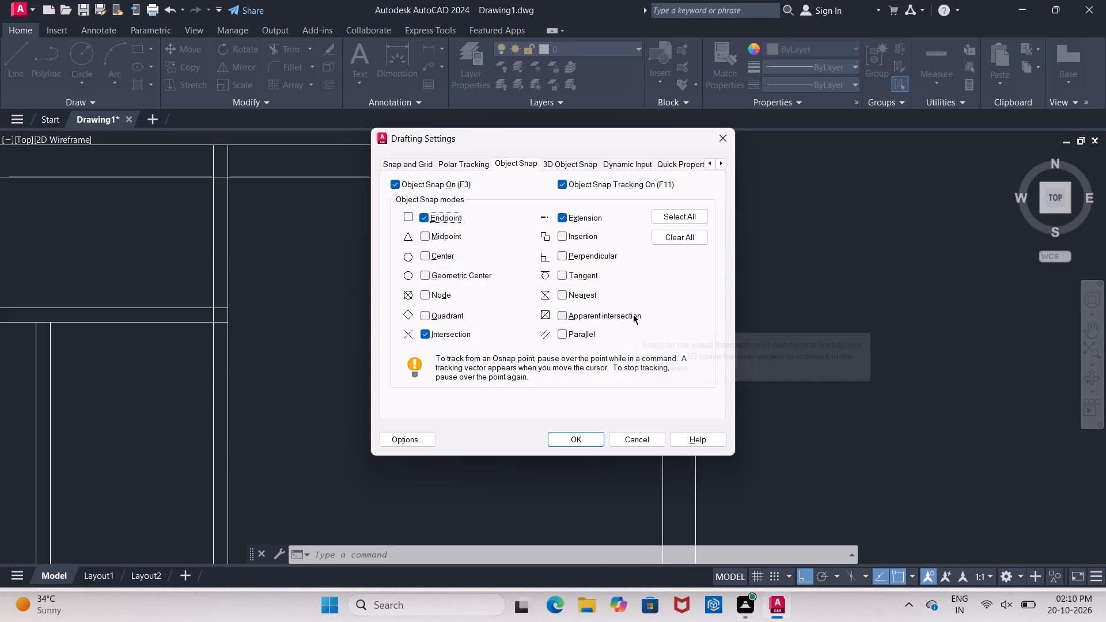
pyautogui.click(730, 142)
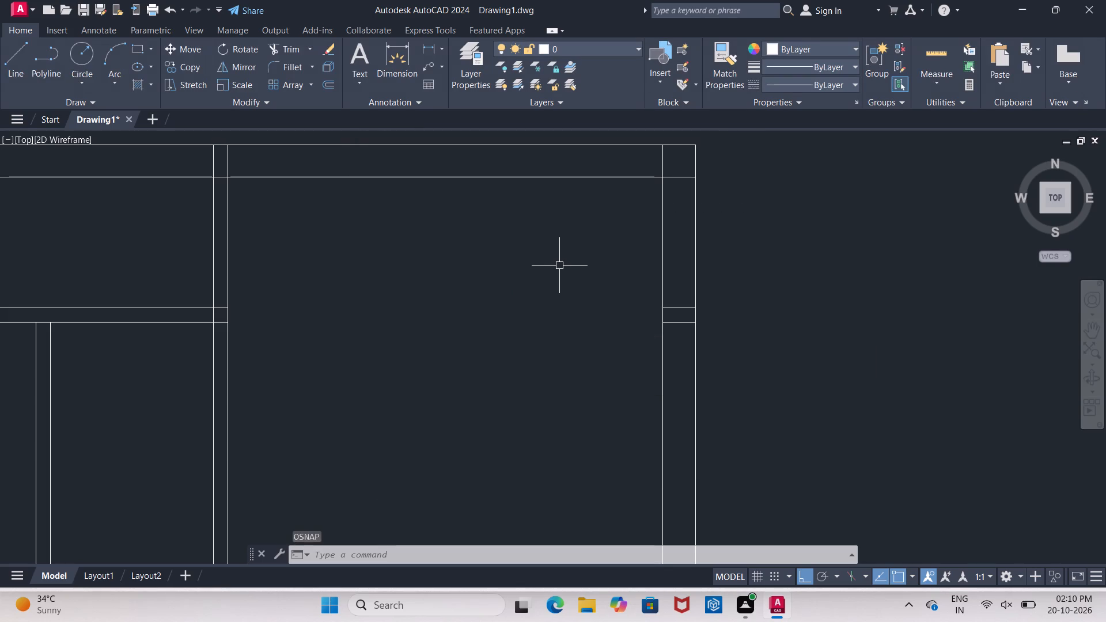
# Review the active object snap modes in the drafting settings.
pyautogui.write('OS')
pyautogui.press('Return')
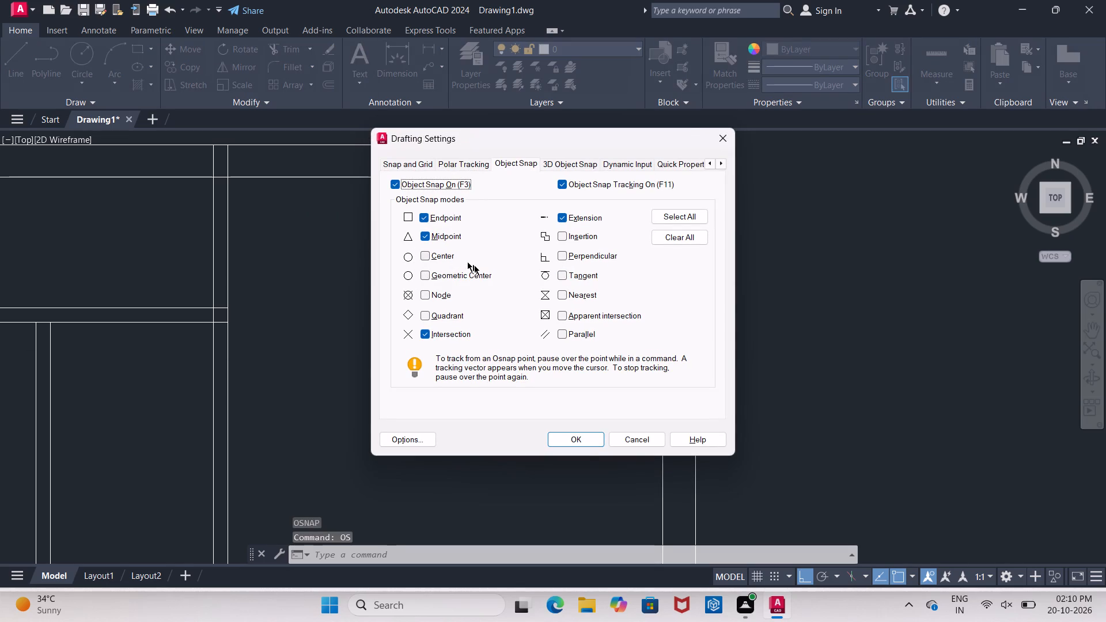
pyautogui.click(566, 438)
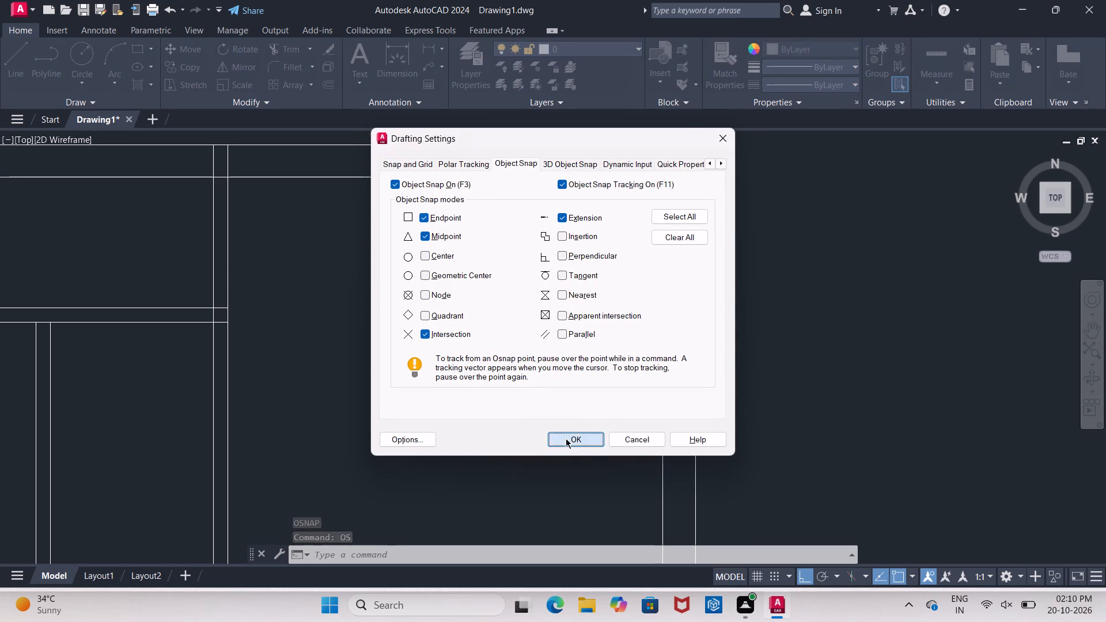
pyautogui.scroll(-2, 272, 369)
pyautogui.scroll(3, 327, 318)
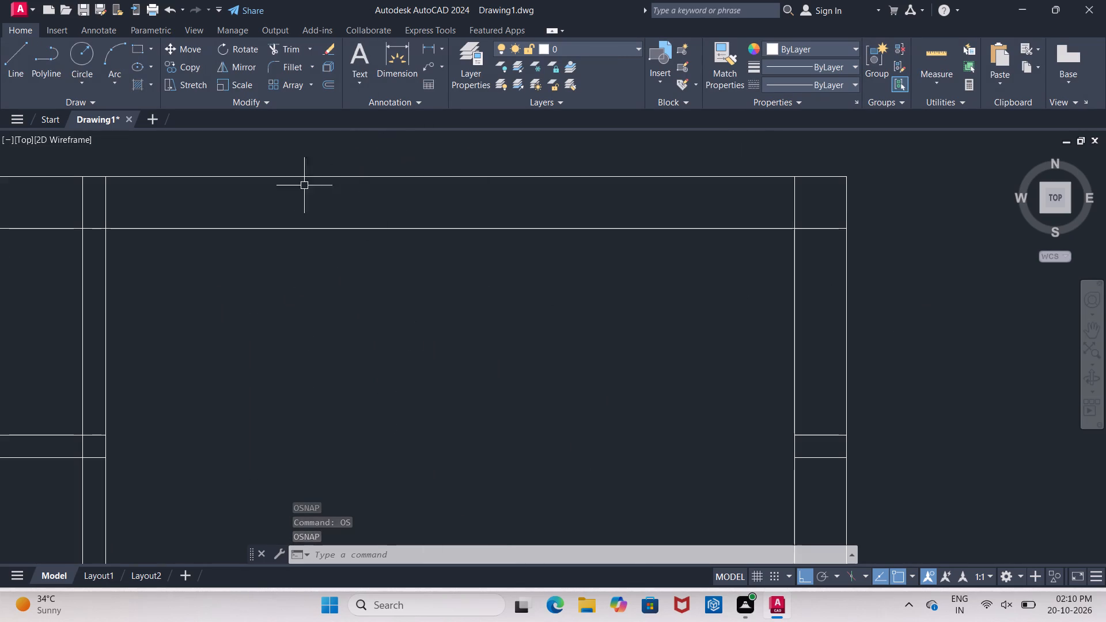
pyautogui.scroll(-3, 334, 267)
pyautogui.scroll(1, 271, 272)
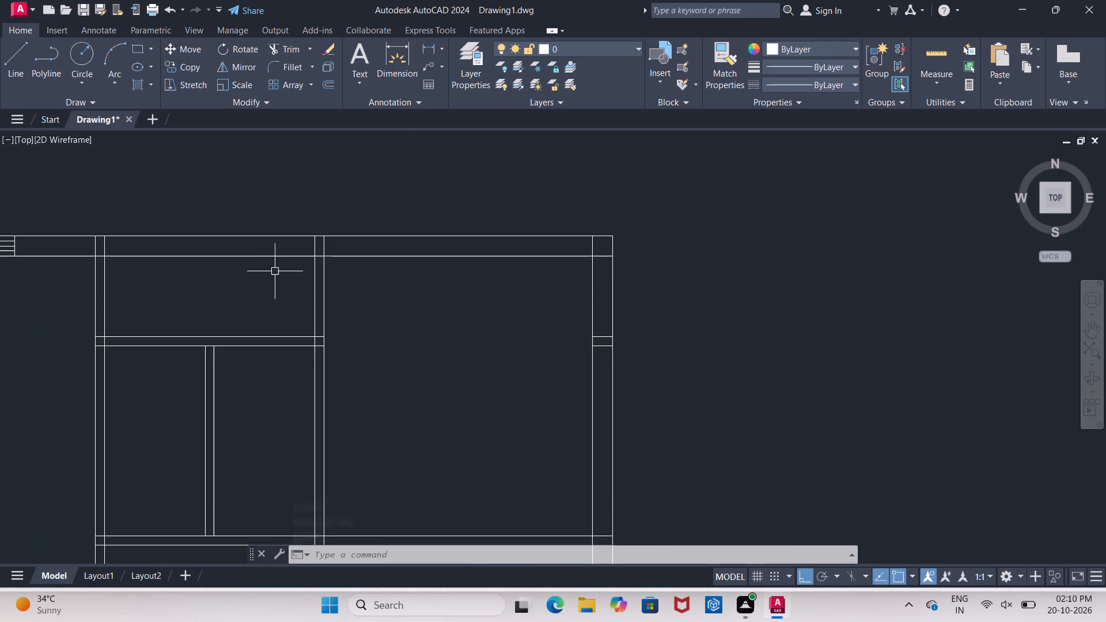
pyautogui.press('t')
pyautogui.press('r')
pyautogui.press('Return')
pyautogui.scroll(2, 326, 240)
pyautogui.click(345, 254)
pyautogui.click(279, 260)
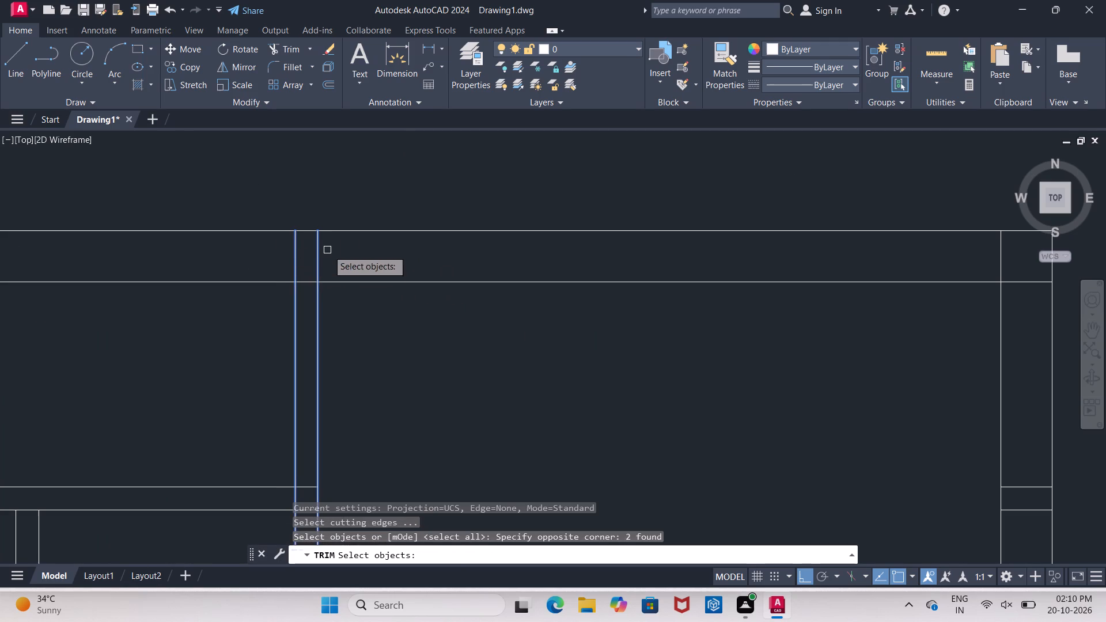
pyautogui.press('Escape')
# Trim the overlapping lines where the two vertical partitions meet the upper exterior wall, leaving both junctions open.
pyautogui.write('TR')
pyautogui.press('Return')
pyautogui.press('Return')
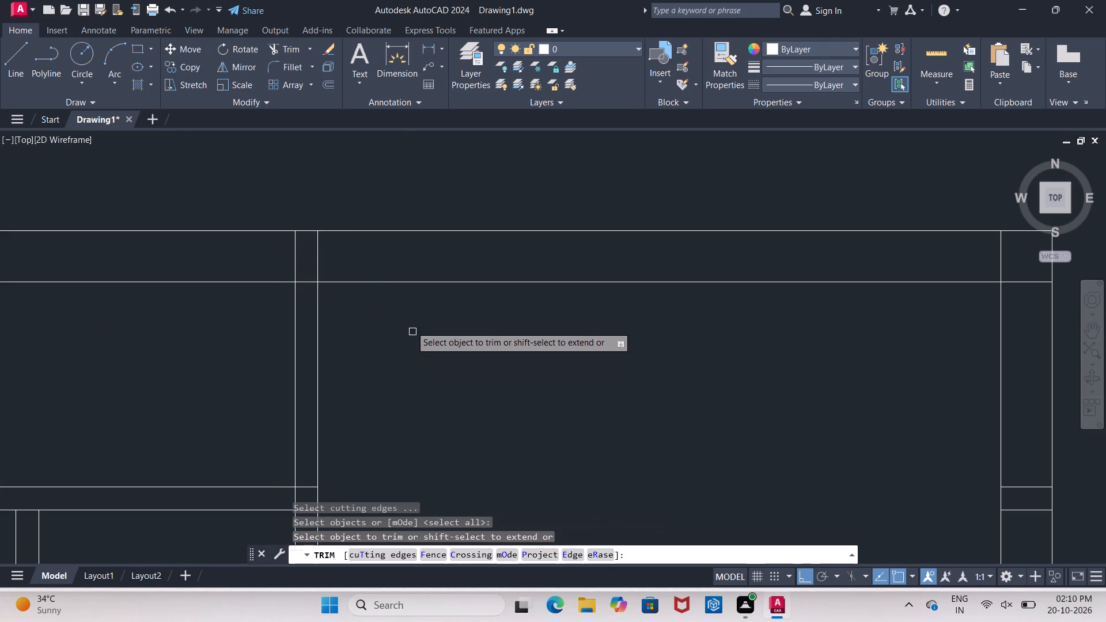
pyautogui.click(344, 249)
pyautogui.click(252, 256)
pyautogui.scroll(-2, 403, 230)
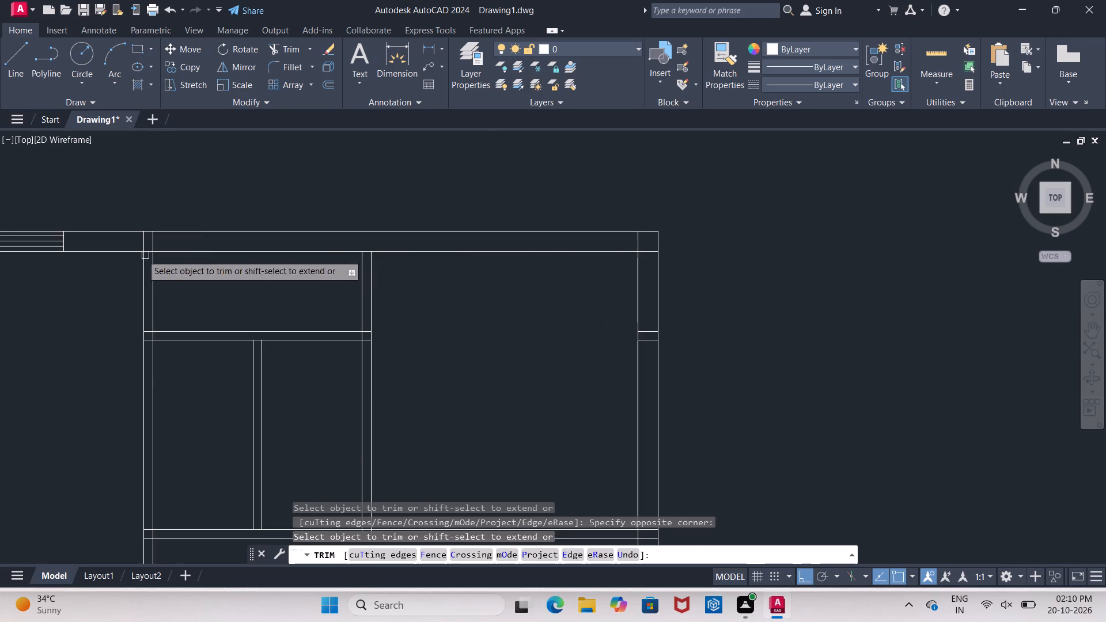
pyautogui.scroll(2, 130, 253)
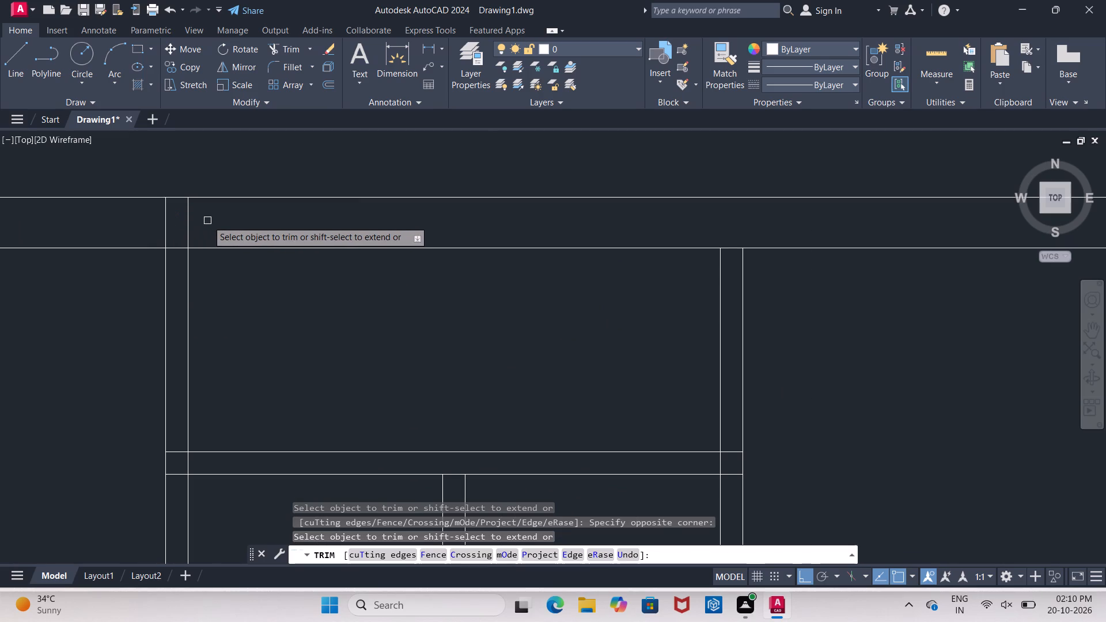
pyautogui.click(209, 218)
pyautogui.click(145, 224)
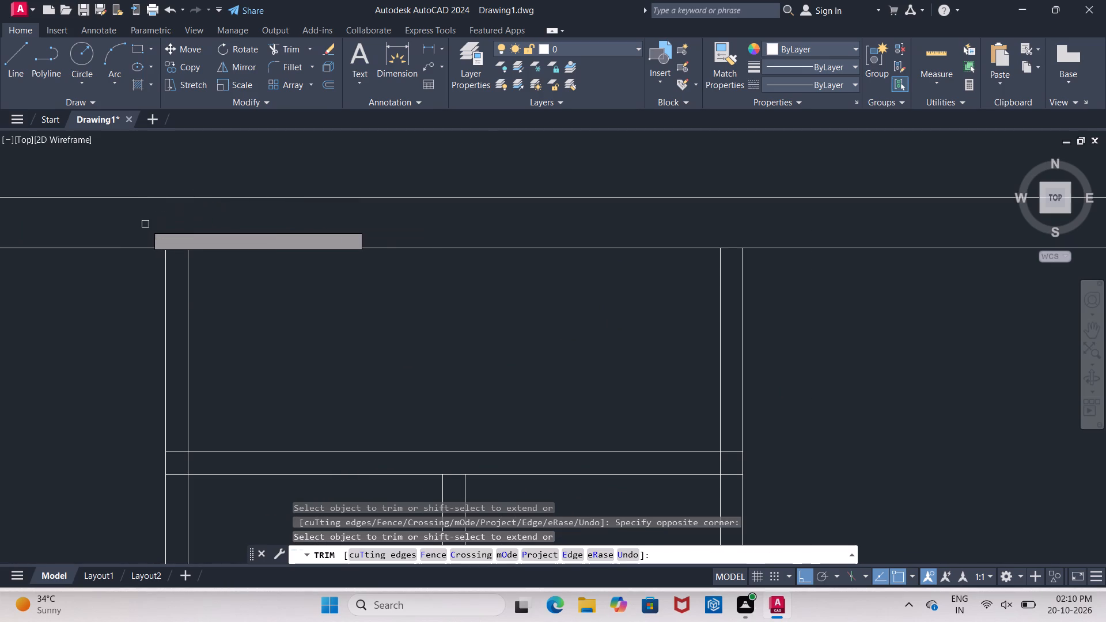
pyautogui.click(175, 248)
pyautogui.click(730, 249)
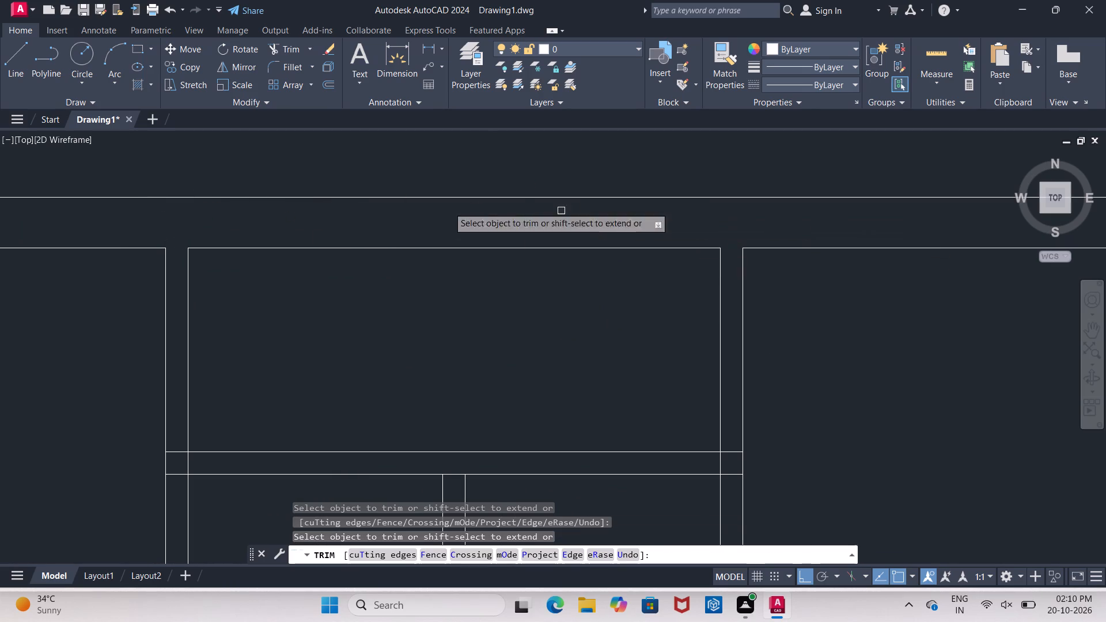
# Trim the inner wall lines crossing inside the upper-right exterior corner to leave a clean corner.
pyautogui.scroll(-3, 237, 183)
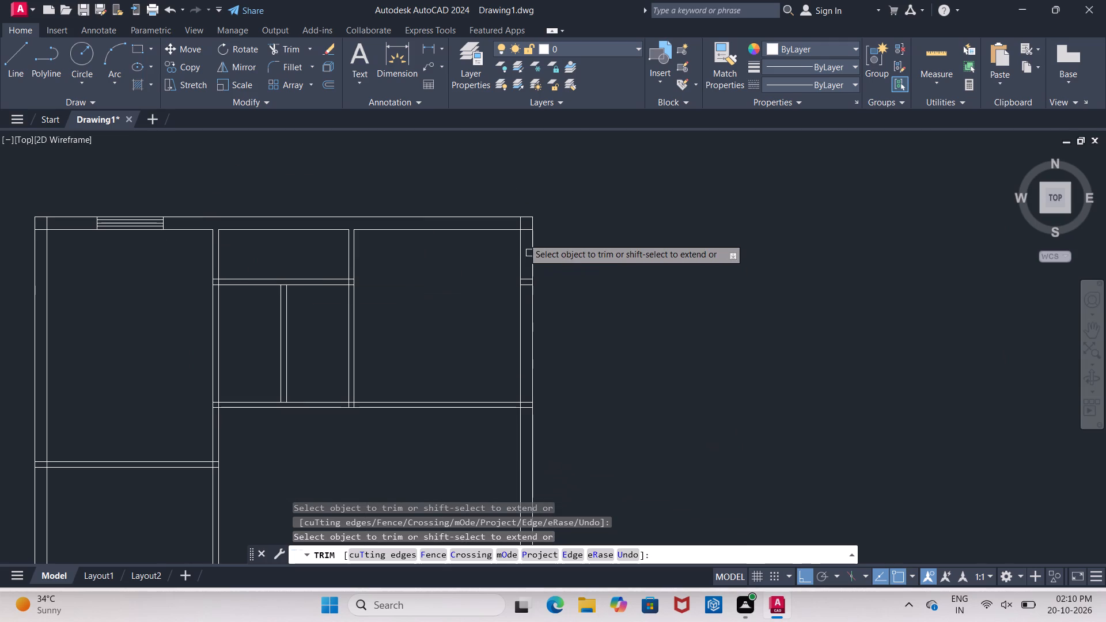
pyautogui.scroll(4, 521, 223)
pyautogui.moveTo(467, 209); pyautogui.dragTo(472, 209)
pyautogui.click(527, 233)
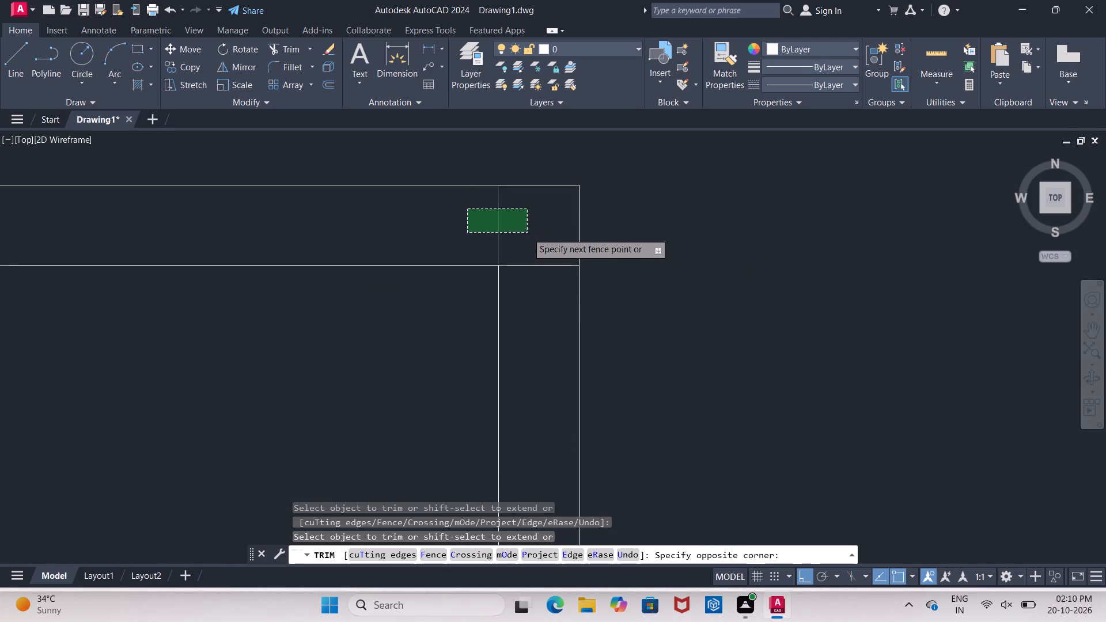
pyautogui.click(548, 263)
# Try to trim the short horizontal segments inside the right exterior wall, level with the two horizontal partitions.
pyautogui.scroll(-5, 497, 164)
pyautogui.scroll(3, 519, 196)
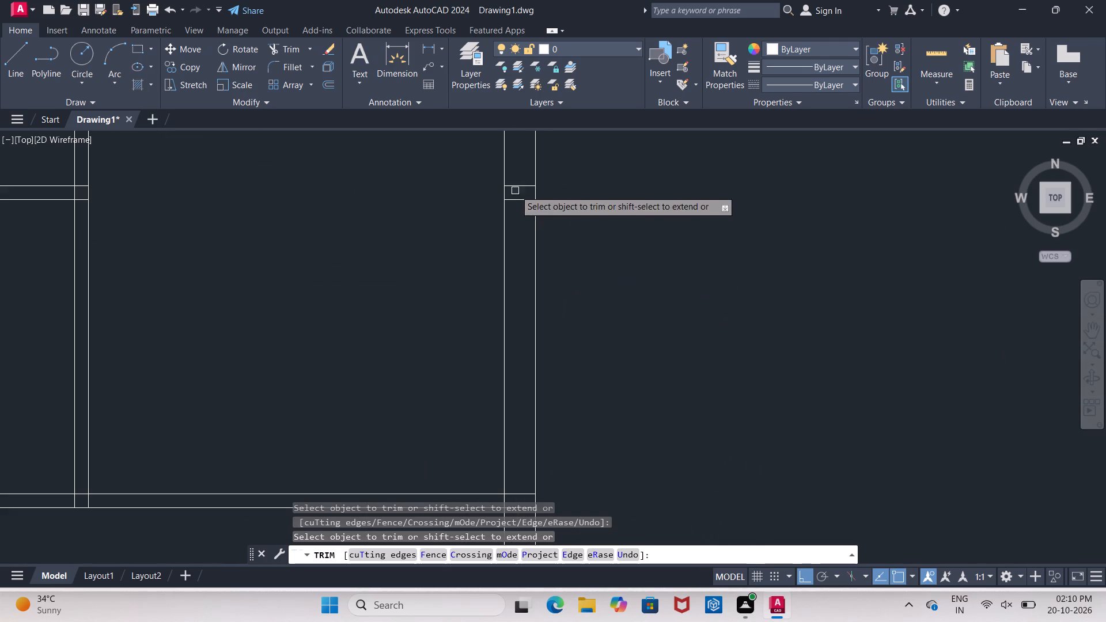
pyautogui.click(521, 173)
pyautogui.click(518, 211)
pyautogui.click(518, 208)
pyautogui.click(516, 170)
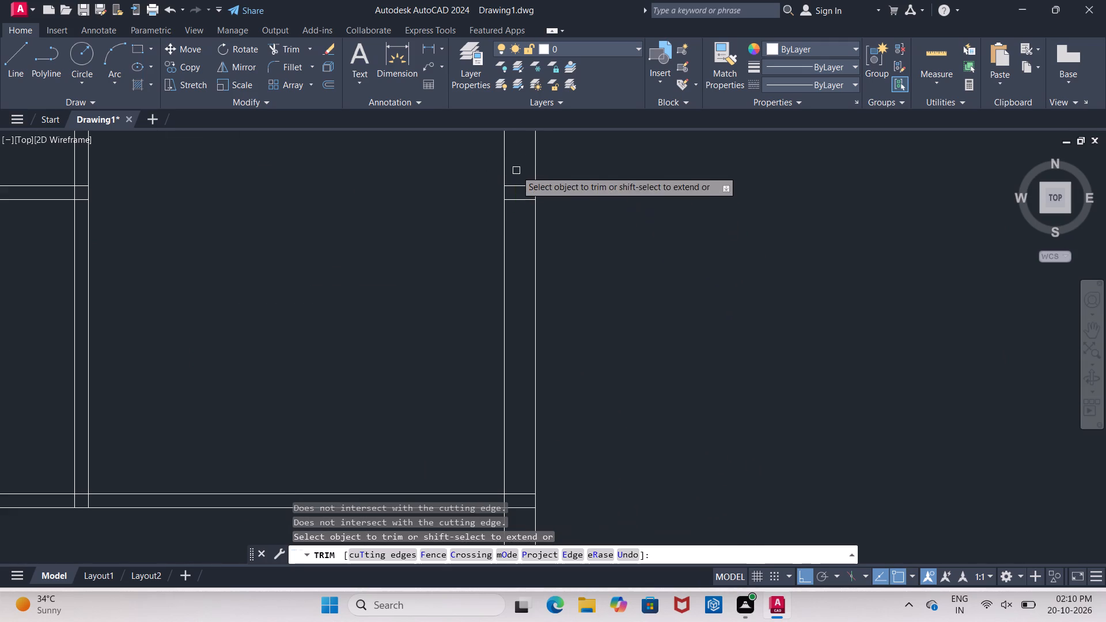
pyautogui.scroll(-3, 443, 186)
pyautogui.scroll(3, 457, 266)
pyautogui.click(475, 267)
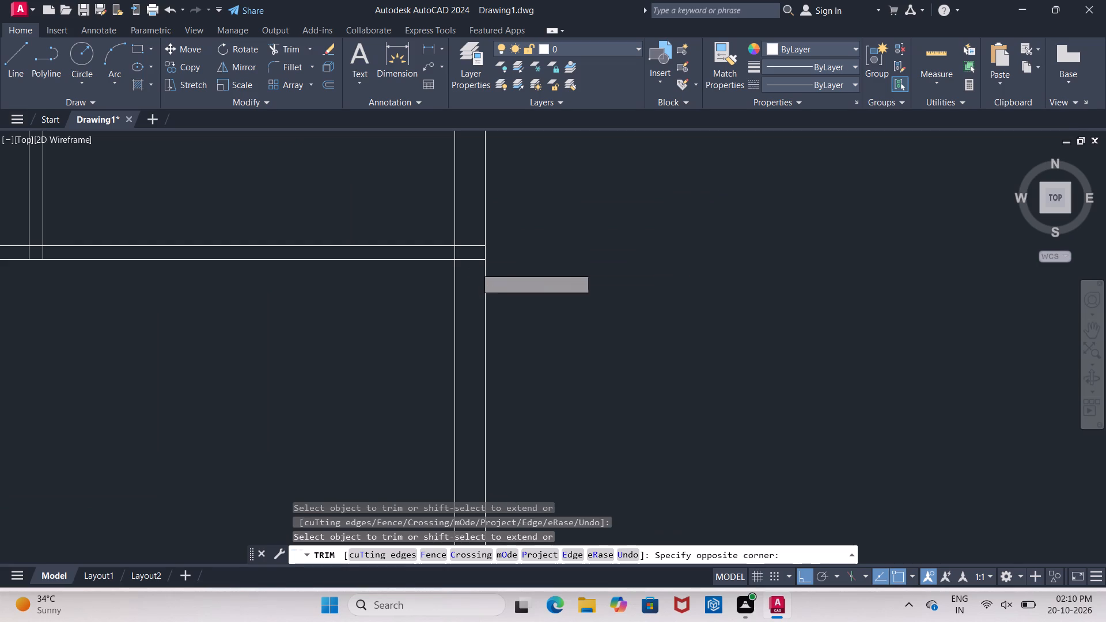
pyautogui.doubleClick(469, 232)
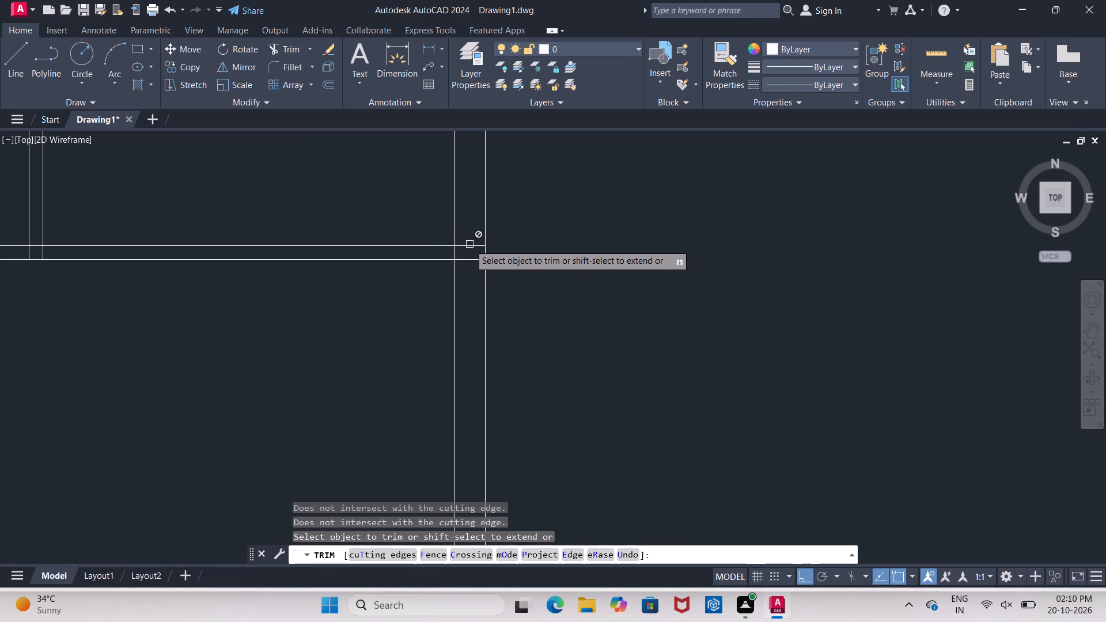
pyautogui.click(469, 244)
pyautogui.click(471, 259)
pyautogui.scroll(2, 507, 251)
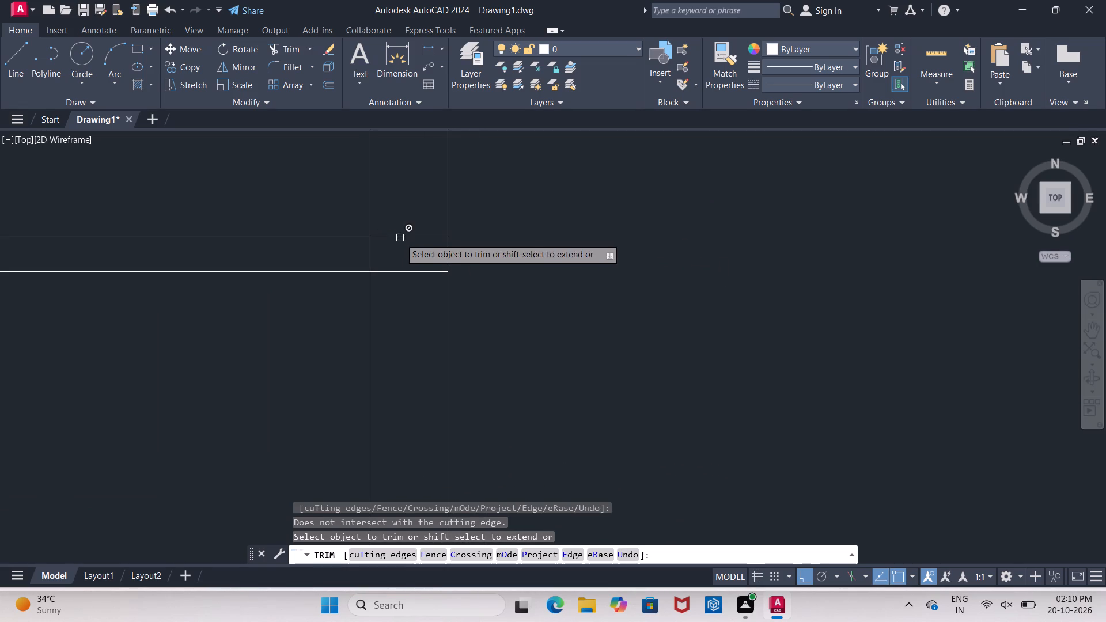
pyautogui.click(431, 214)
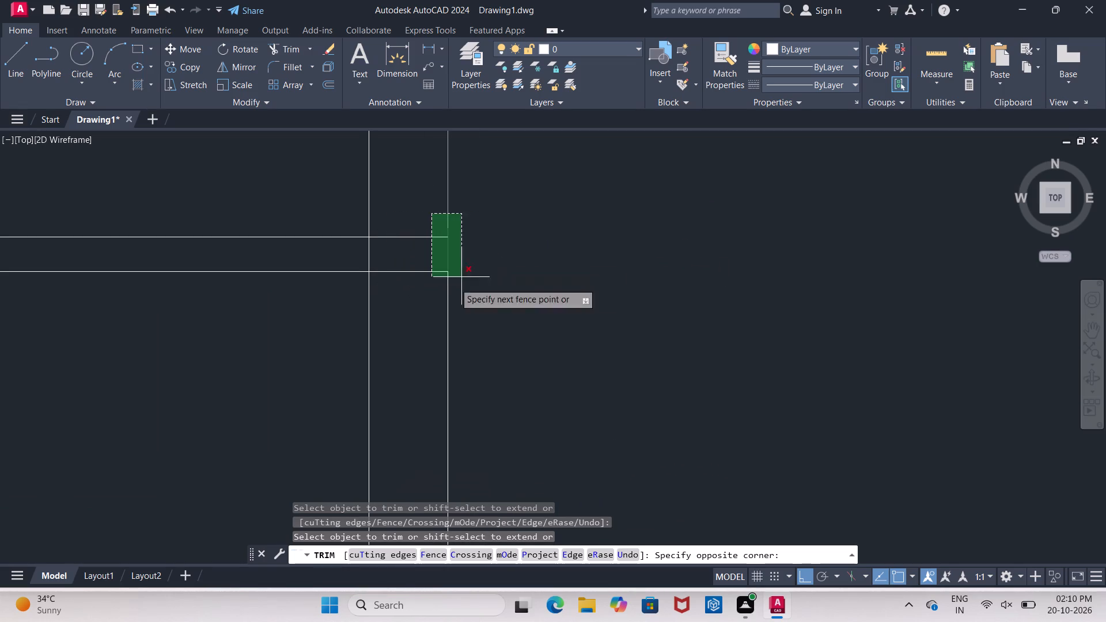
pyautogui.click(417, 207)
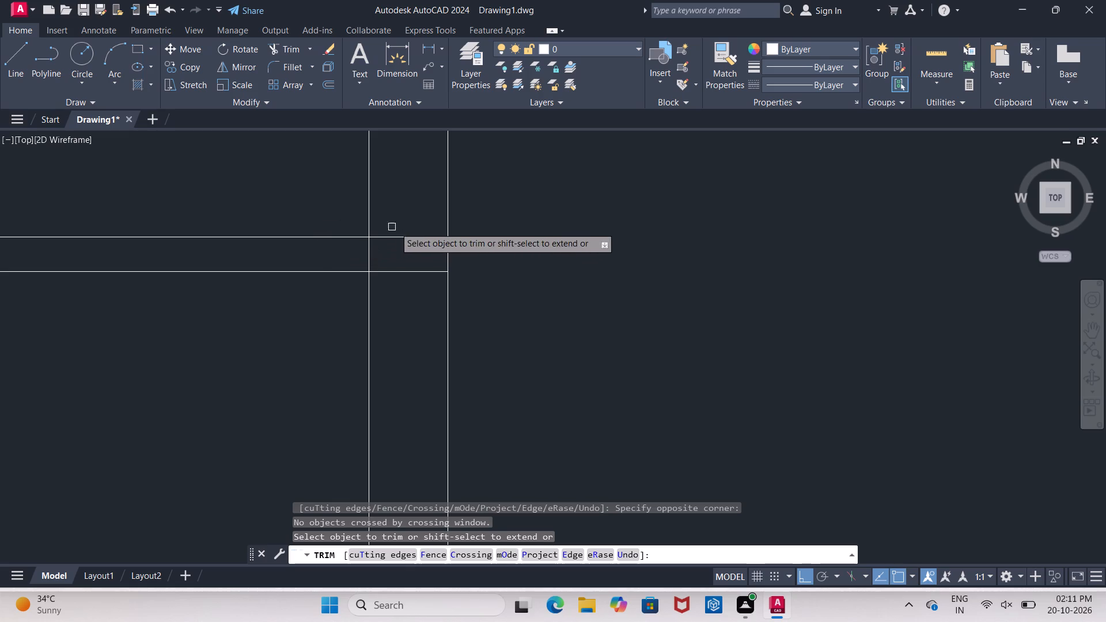
# Trim the right exterior wall's inner line between the two lines of the partition below the upper-right room.
pyautogui.scroll(-2, 464, 232)
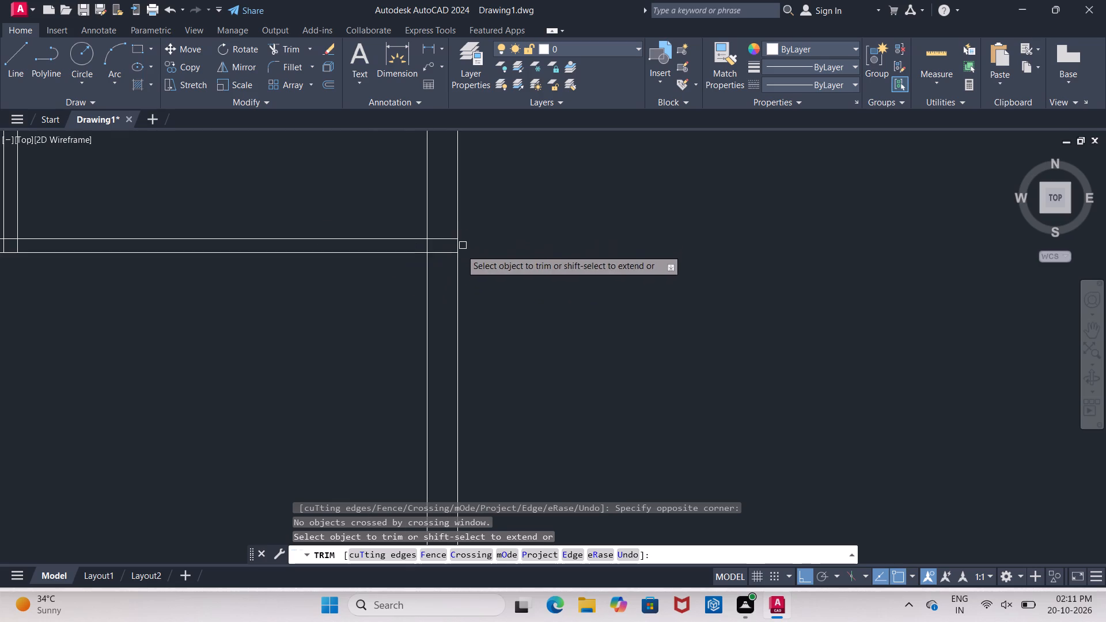
pyautogui.scroll(-2, 459, 251)
pyautogui.scroll(5, 440, 286)
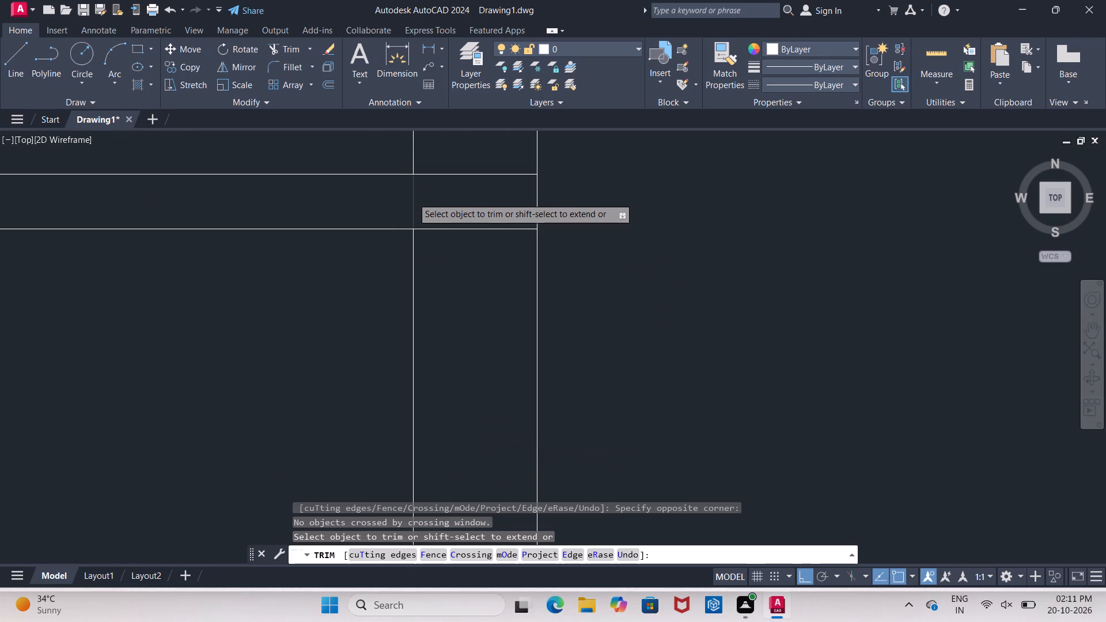
pyautogui.click(412, 198)
pyautogui.click(445, 175)
pyautogui.click(445, 230)
pyautogui.press('Escape')
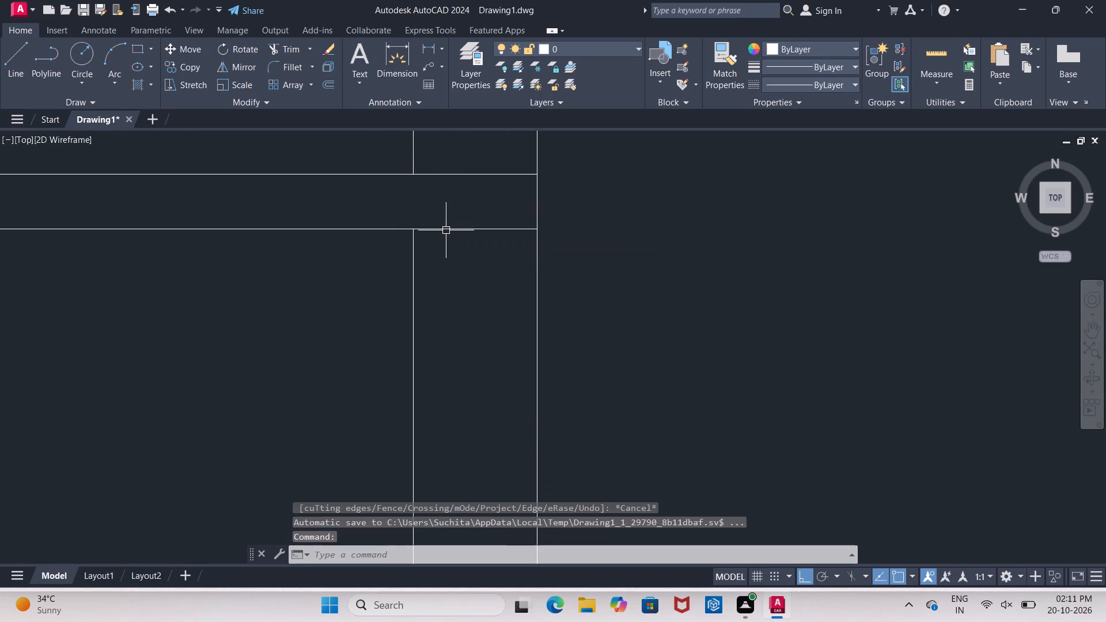
# Erase the two short horizontal segments left inside the right exterior wall at the partition below the upper-right room.
pyautogui.press('Escape')
pyautogui.click(468, 151)
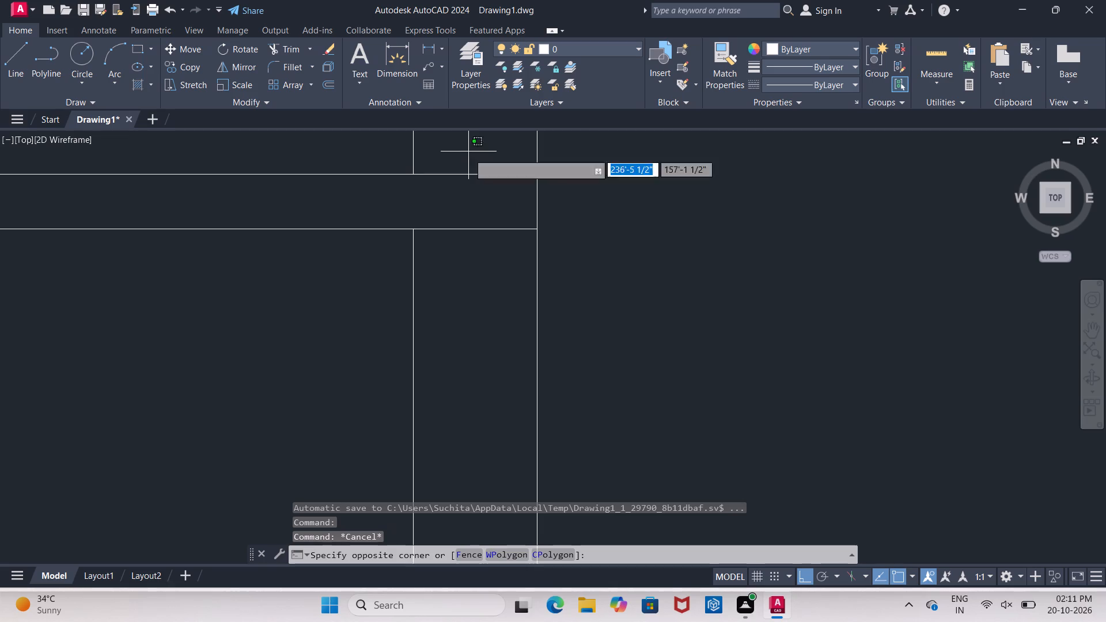
pyautogui.click(459, 237)
pyautogui.press('Delete')
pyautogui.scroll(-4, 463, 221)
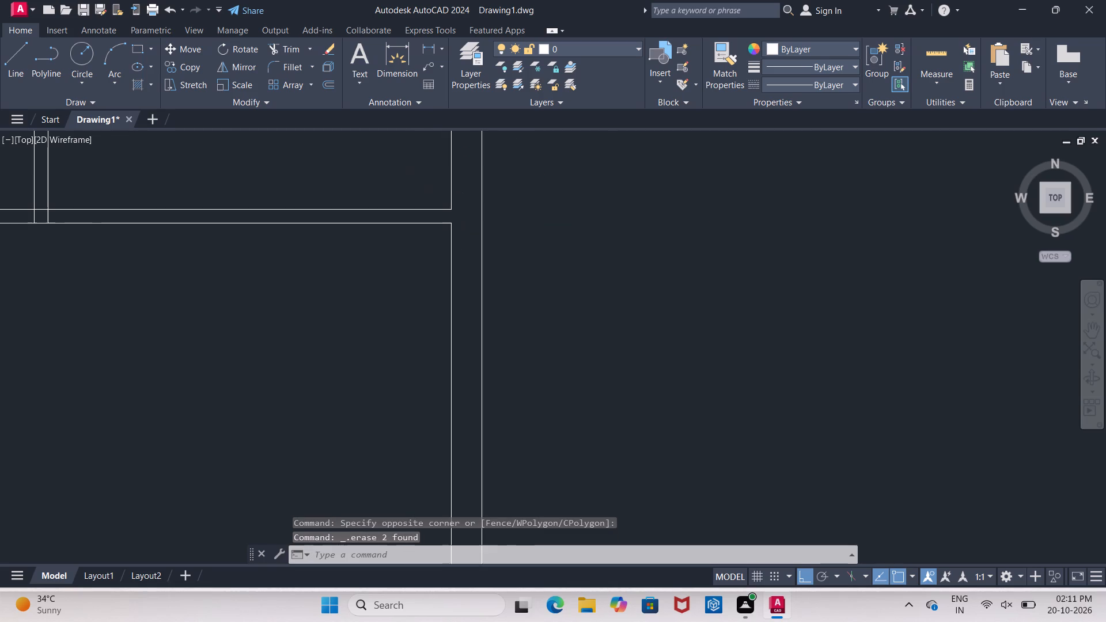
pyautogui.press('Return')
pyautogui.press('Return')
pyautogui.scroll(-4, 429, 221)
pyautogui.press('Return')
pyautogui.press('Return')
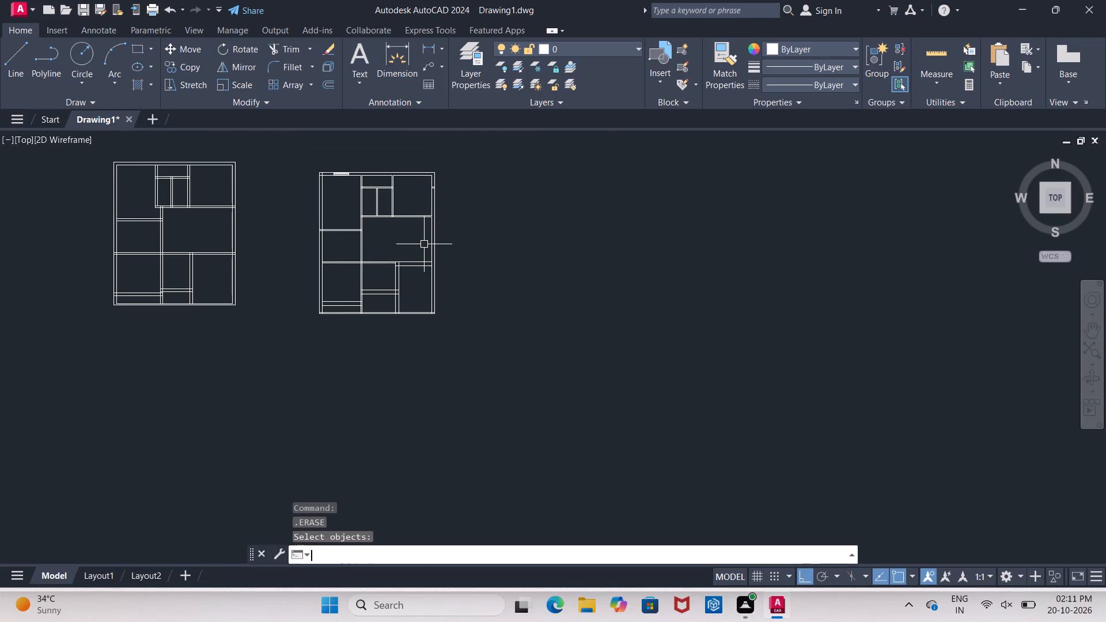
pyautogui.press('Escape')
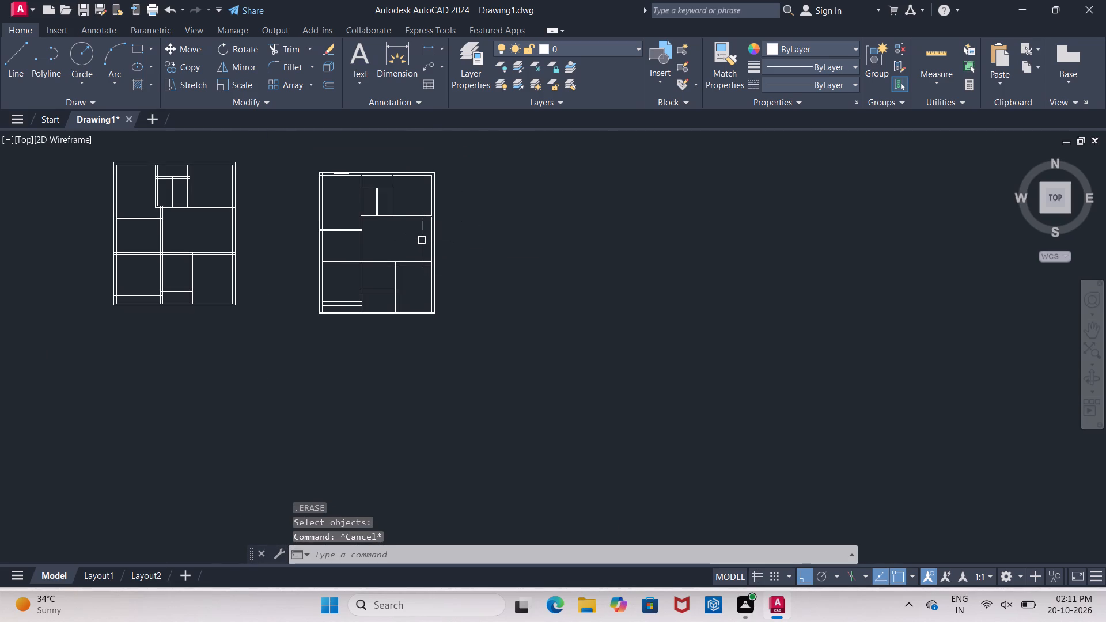
# Draw a vertical line about 1'-0 1/2" long from the midpoint of the upper-right room's upper inner wall line, past the outer line.
pyautogui.scroll(4, 392, 164)
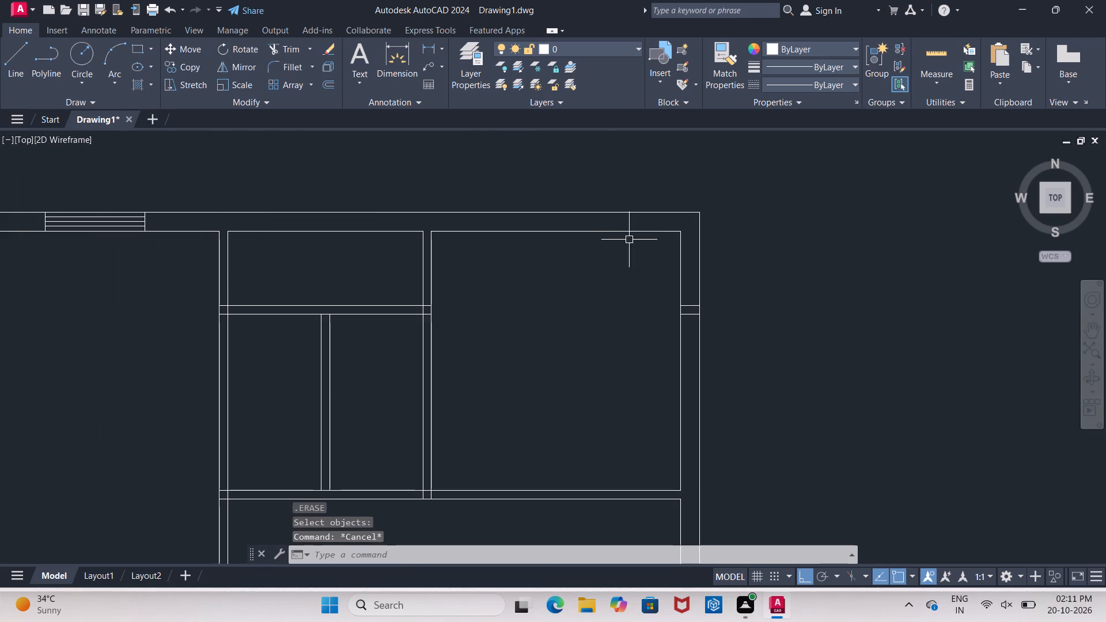
pyautogui.press('l')
pyautogui.press('Return')
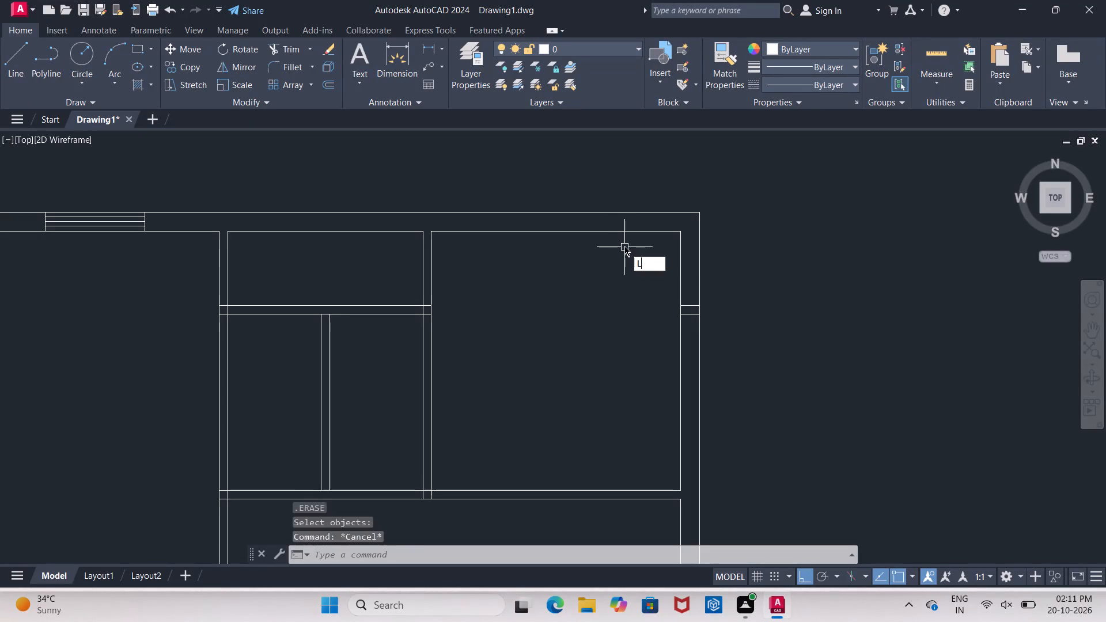
pyautogui.click(558, 232)
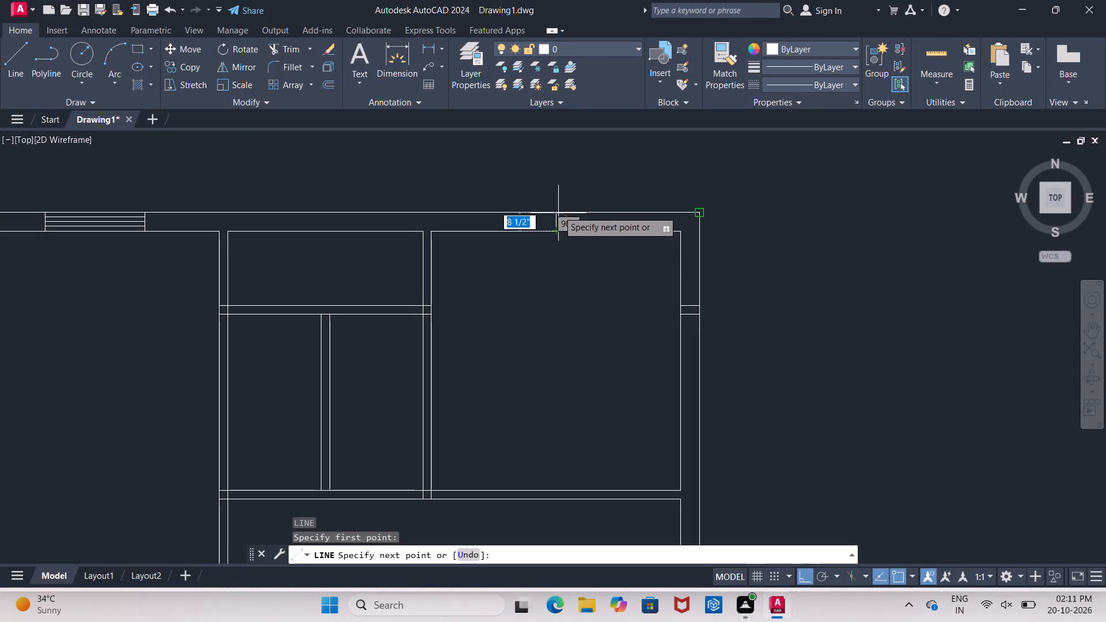
pyautogui.scroll(4, 555, 217)
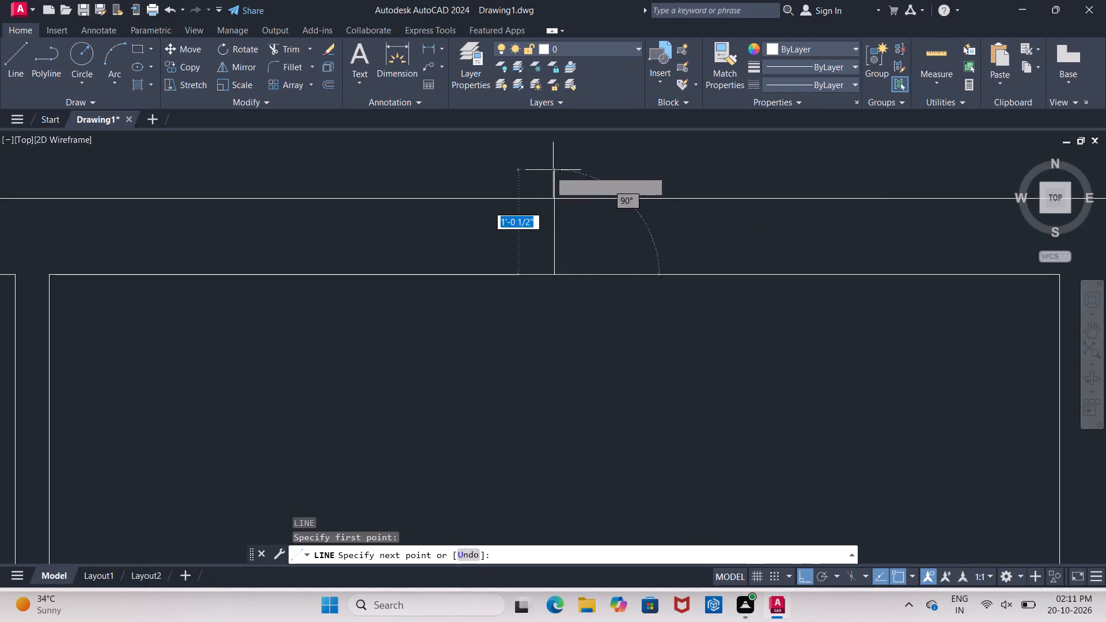
pyautogui.click(553, 168)
pyautogui.scroll(-4, 574, 168)
pyautogui.press('Escape')
pyautogui.scroll(3, 587, 160)
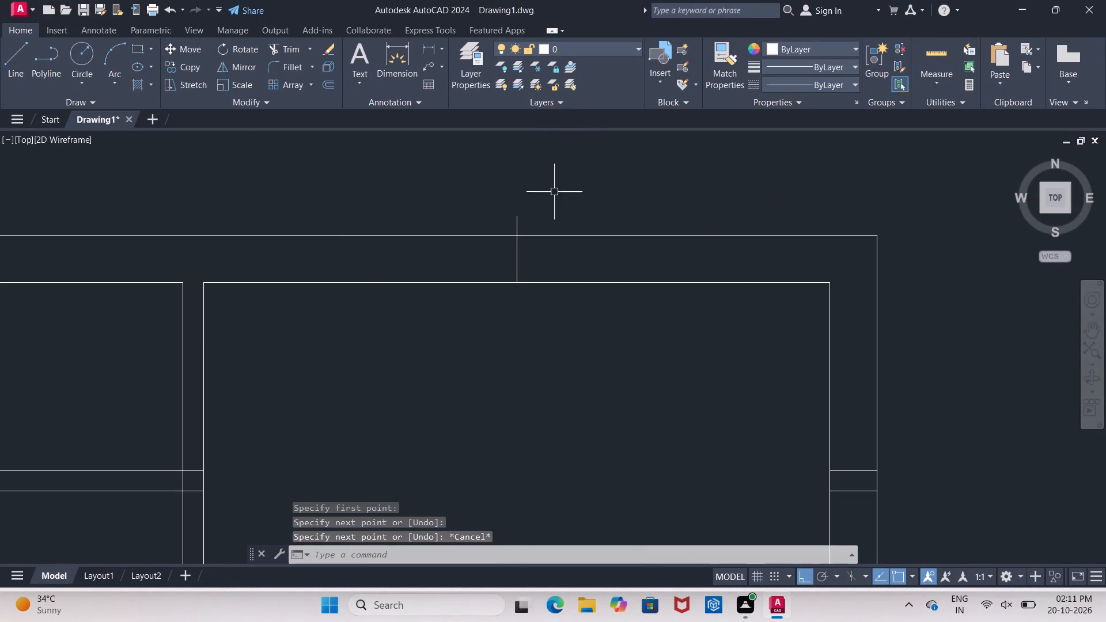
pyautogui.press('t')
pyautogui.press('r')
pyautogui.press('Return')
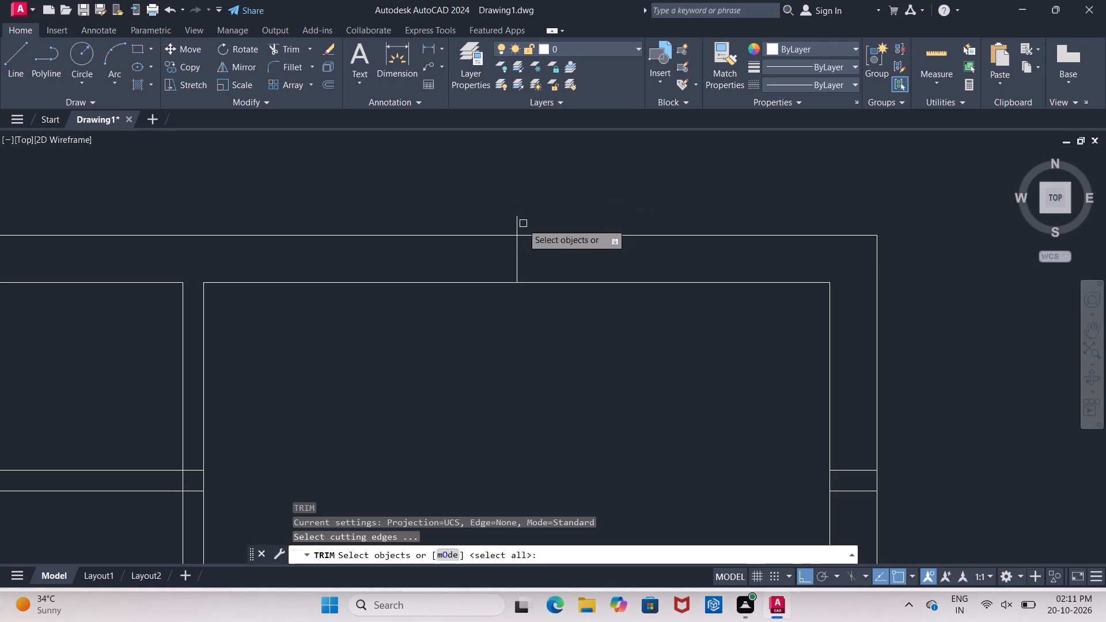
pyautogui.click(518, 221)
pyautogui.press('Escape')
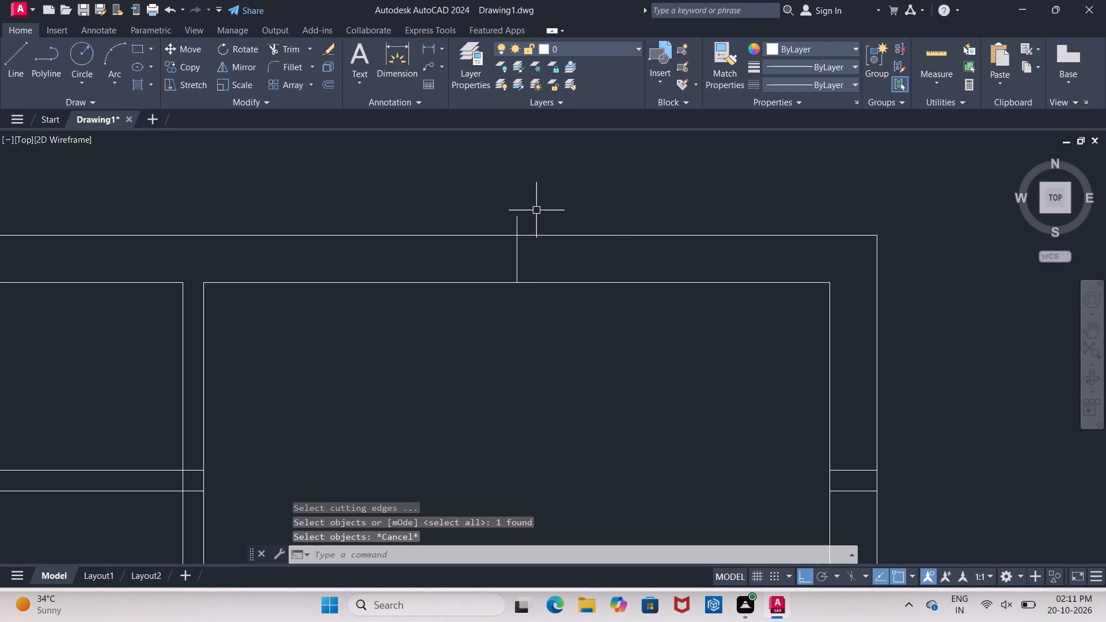
# Trim the part of the new vertical line that projects beyond the upper exterior wall's outer line.
pyautogui.write('TR')
pyautogui.press('Return')
pyautogui.press('Return')
pyautogui.click(518, 225)
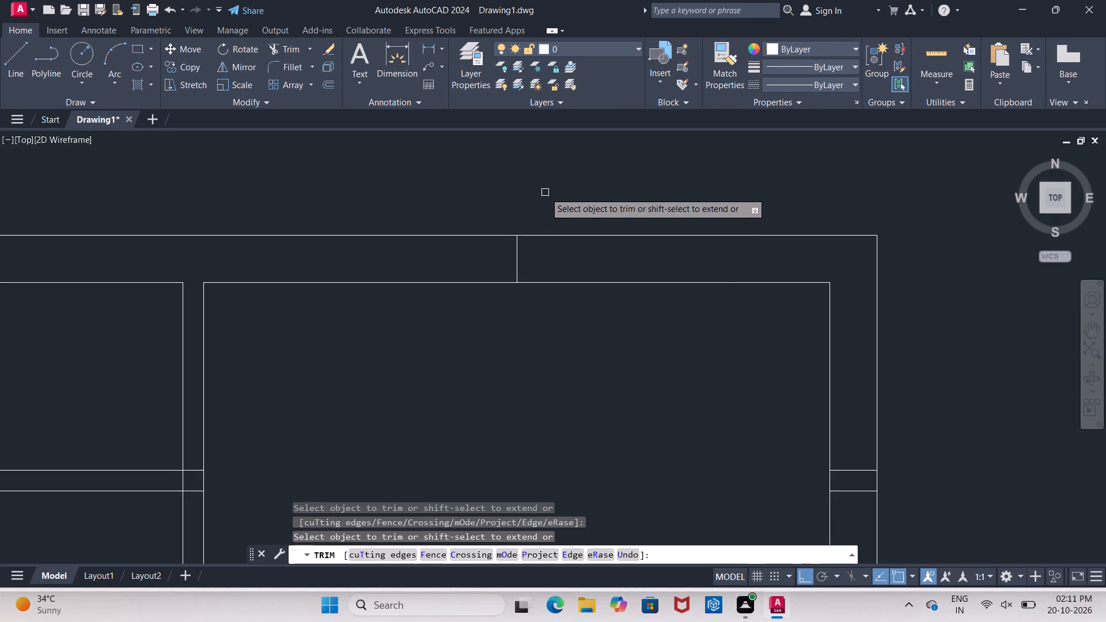
# Offset the vertical centre line in the upper-right room's upper wall by 2' to both sides.
pyautogui.press('Escape')
pyautogui.press('o')
pyautogui.press('Return')
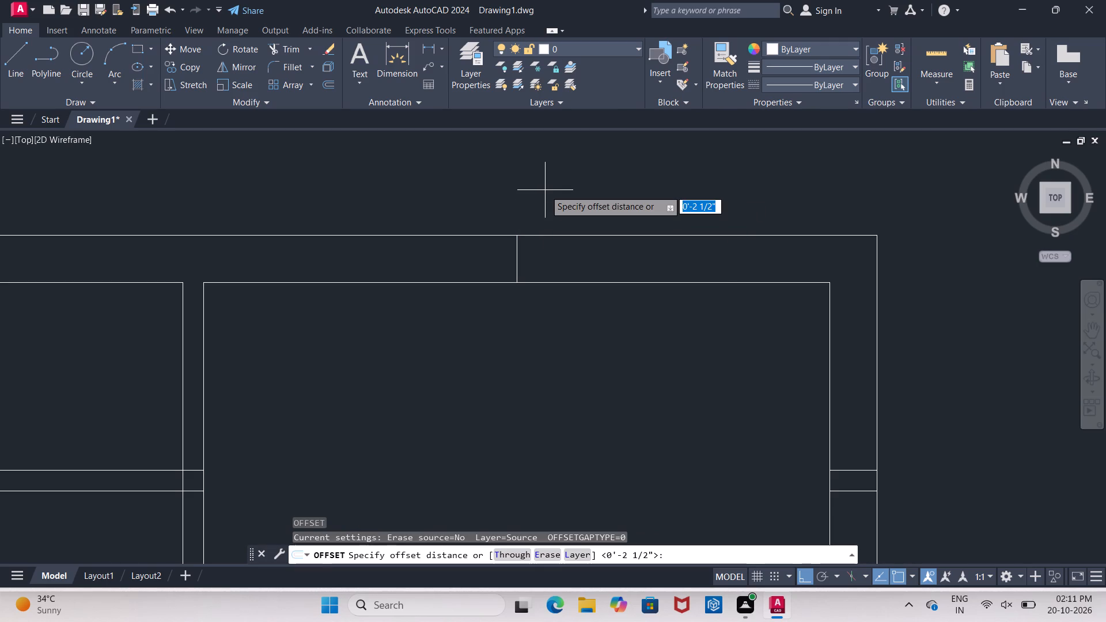
pyautogui.press('2')
pyautogui.press("'")
pyautogui.press('Return')
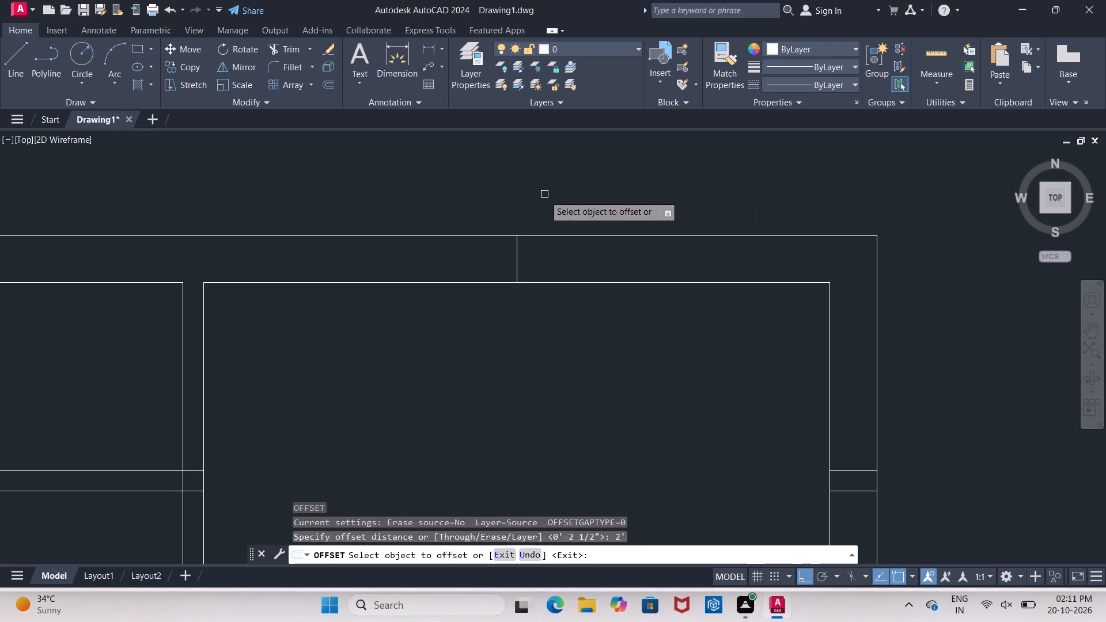
pyautogui.click(518, 255)
pyautogui.click(559, 251)
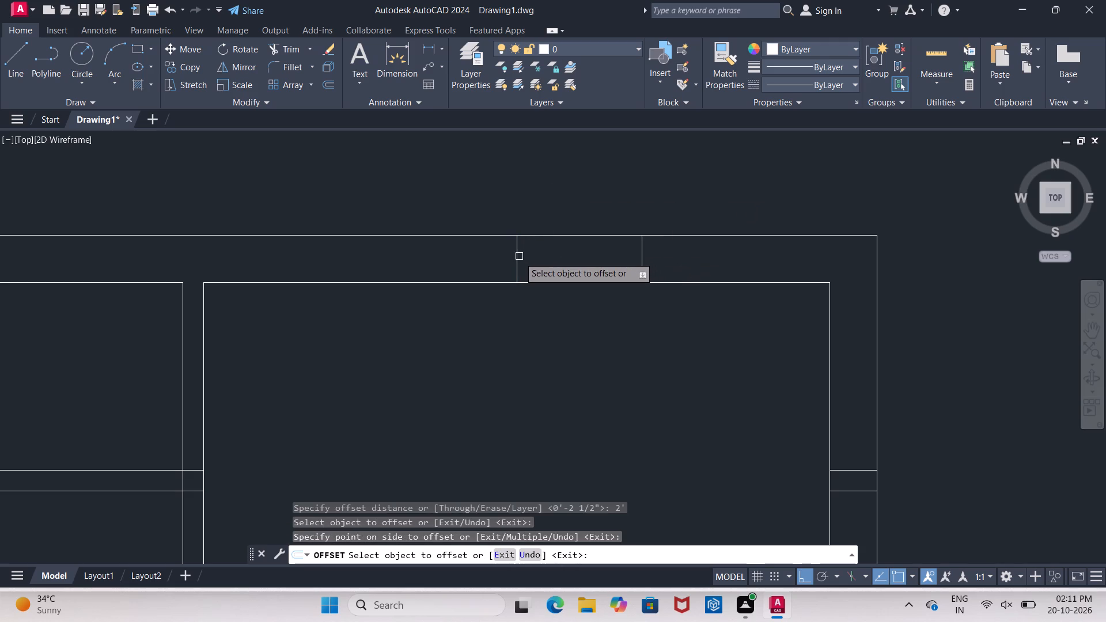
pyautogui.click(517, 257)
pyautogui.click(416, 256)
pyautogui.press('Escape')
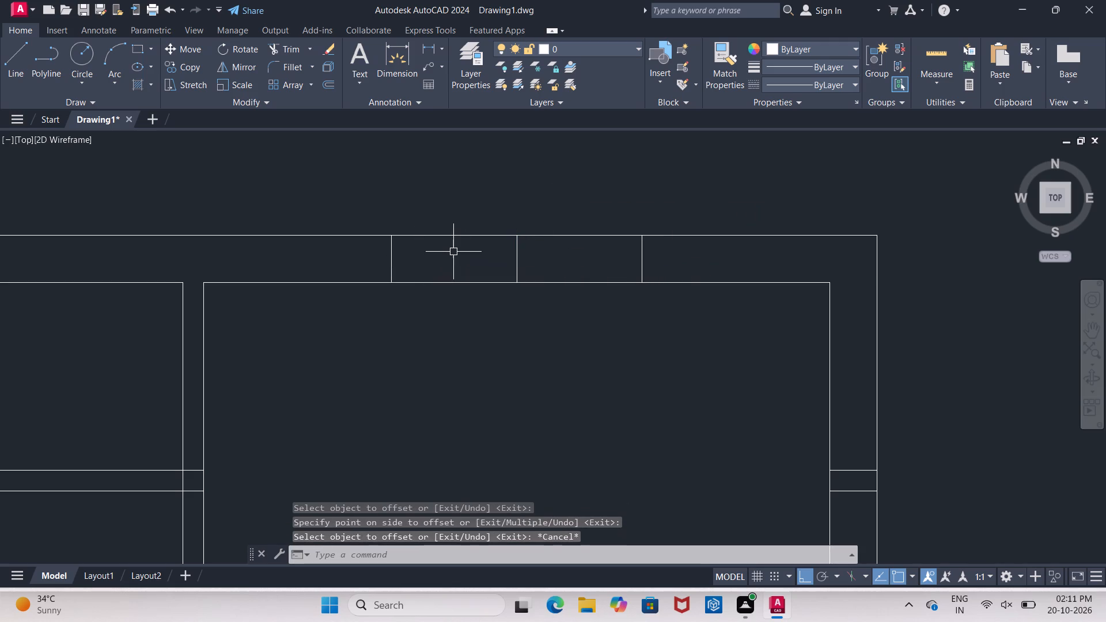
# Offset the upper-right room's upper inner wall line outward three times in succession at 2.25" spacing.
pyautogui.press('o')
pyautogui.press('Return')
pyautogui.press('2')
pyautogui.press('.')
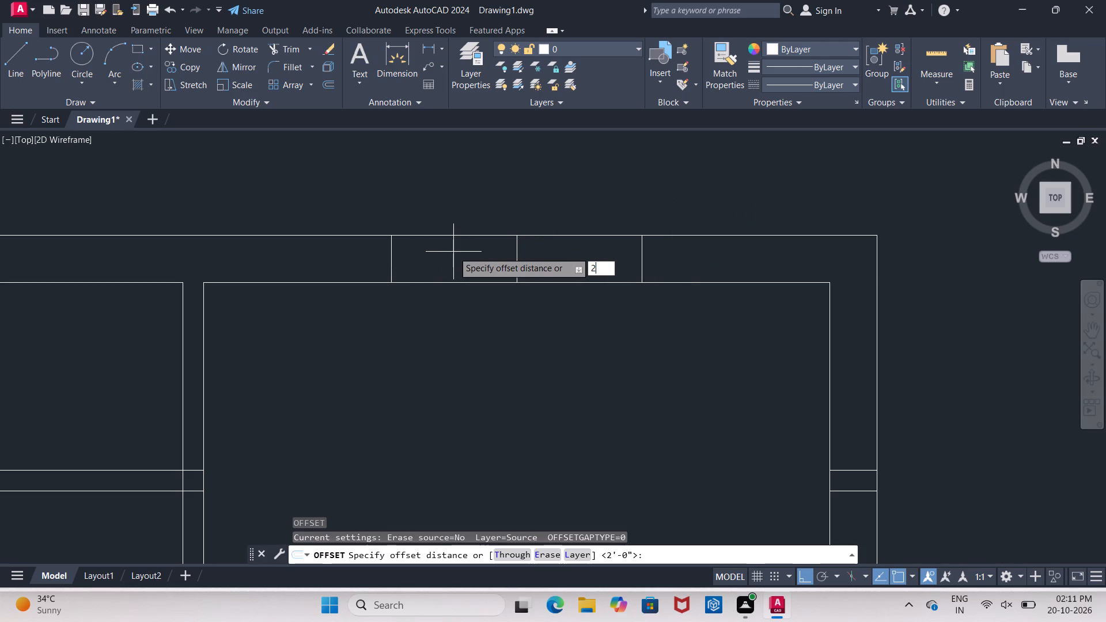
pyautogui.write('25')
pyautogui.hotkey('shift', '"')
pyautogui.press('Return')
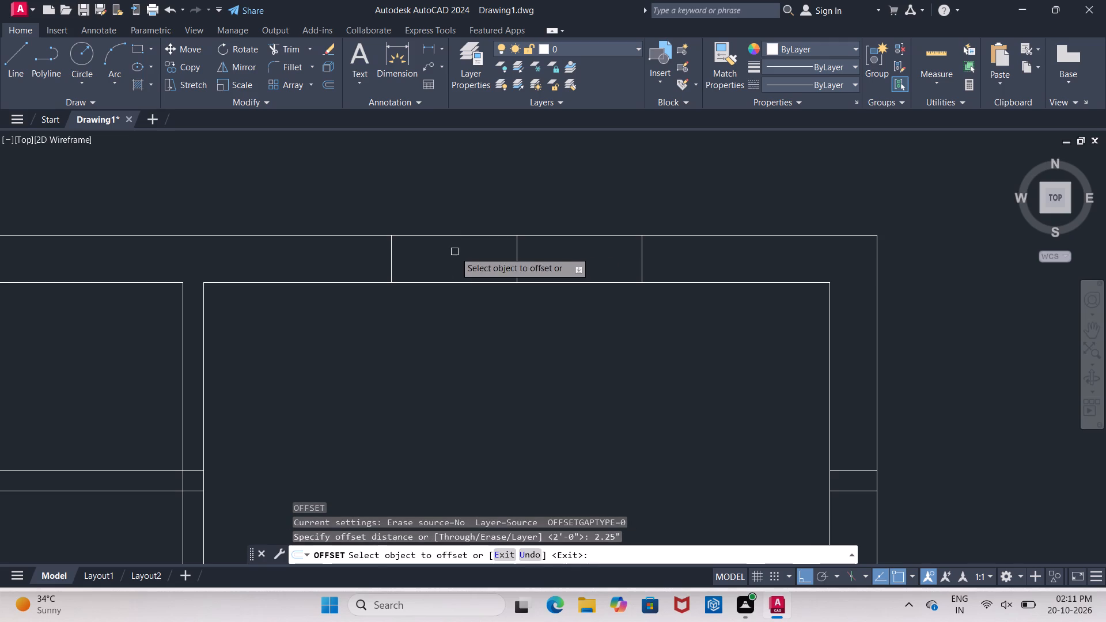
pyautogui.click(488, 282)
pyautogui.click(485, 262)
pyautogui.click(484, 269)
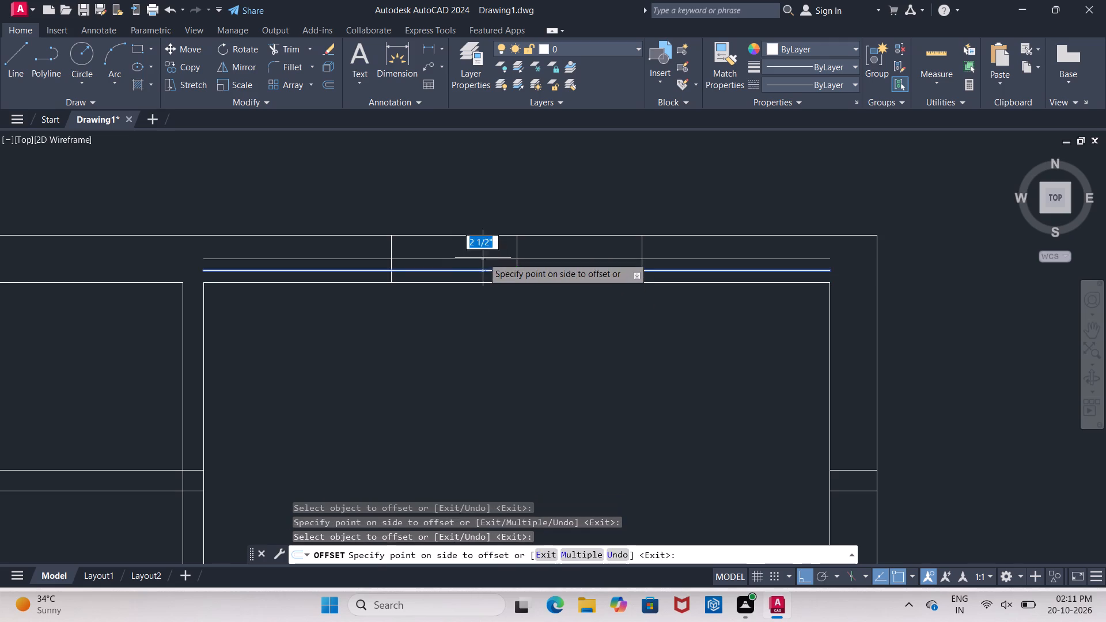
pyautogui.click(482, 254)
pyautogui.click(480, 261)
pyautogui.click(481, 245)
pyautogui.press('Escape')
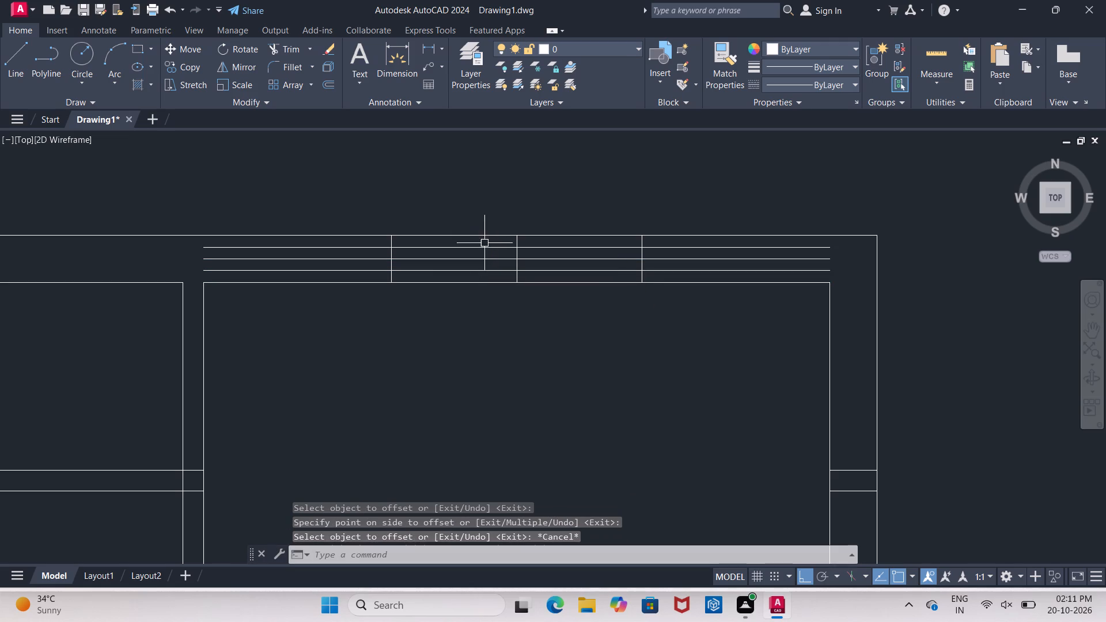
# Trim the three offset horizontal lines beyond the two outer vertical lines of the upper-right room's window.
pyautogui.press('t')
pyautogui.press('r')
pyautogui.press('Return')
pyautogui.press('Return')
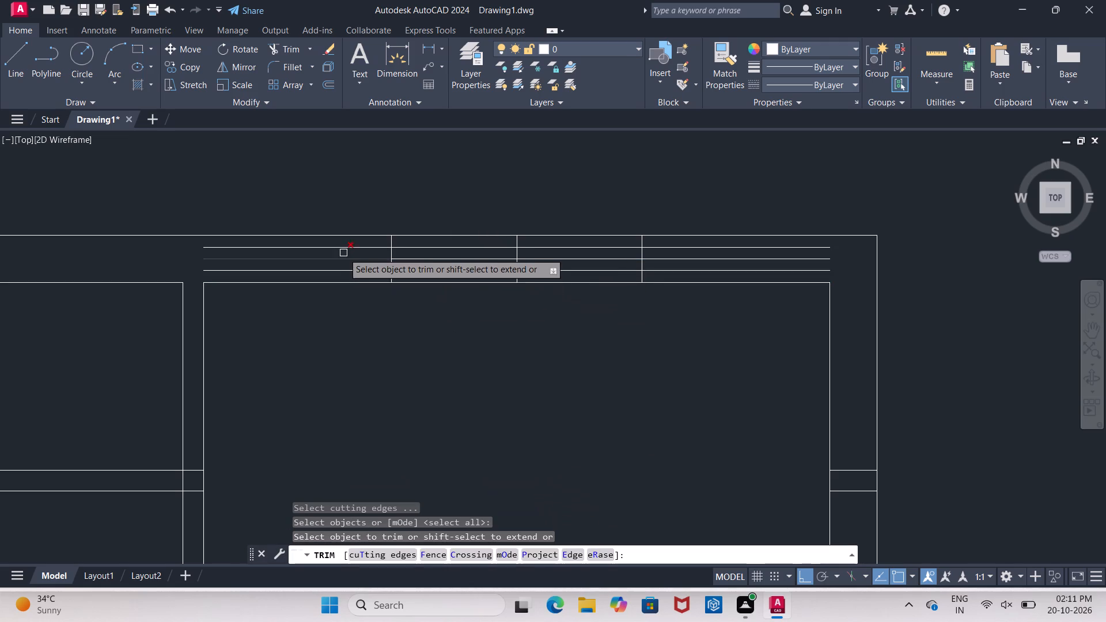
pyautogui.click(343, 241)
pyautogui.click(319, 271)
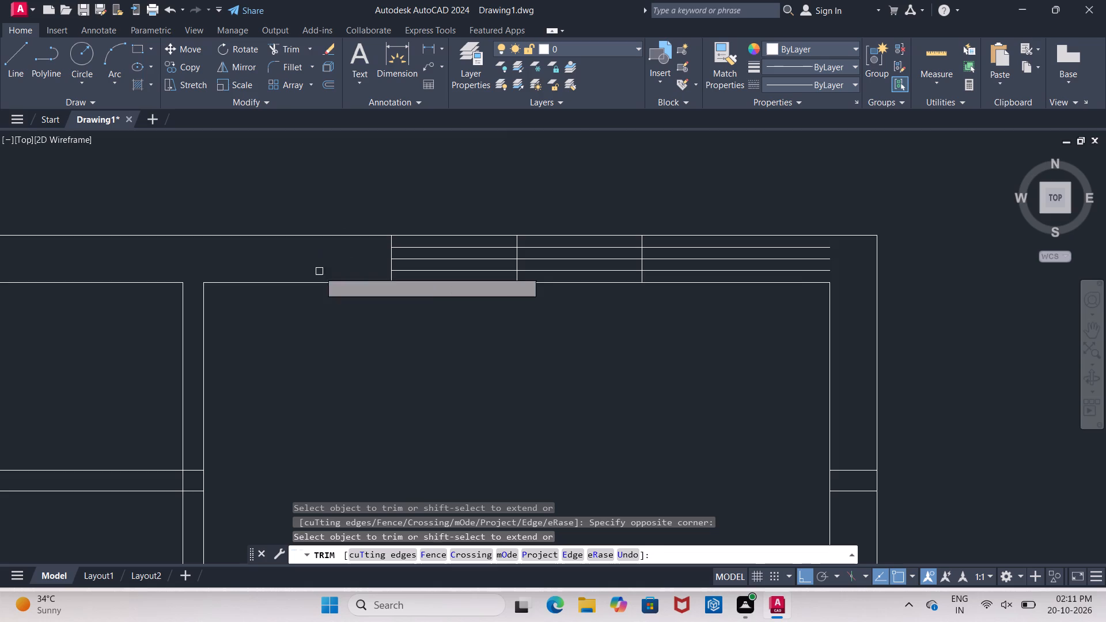
pyautogui.click(684, 240)
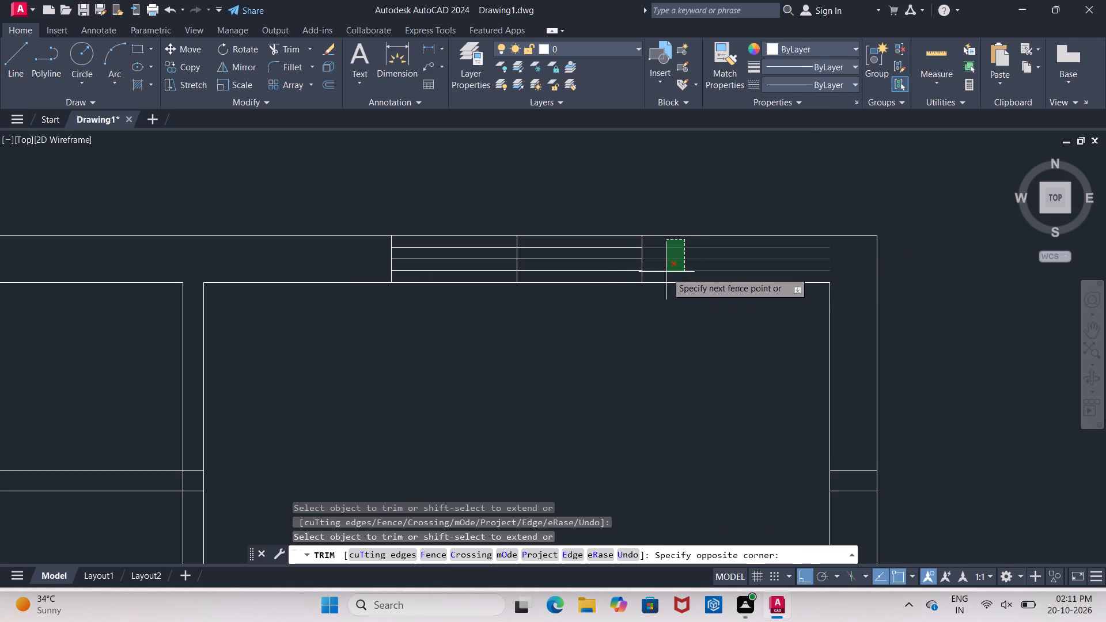
pyautogui.click(666, 272)
pyautogui.press('Return')
pyautogui.press('Escape')
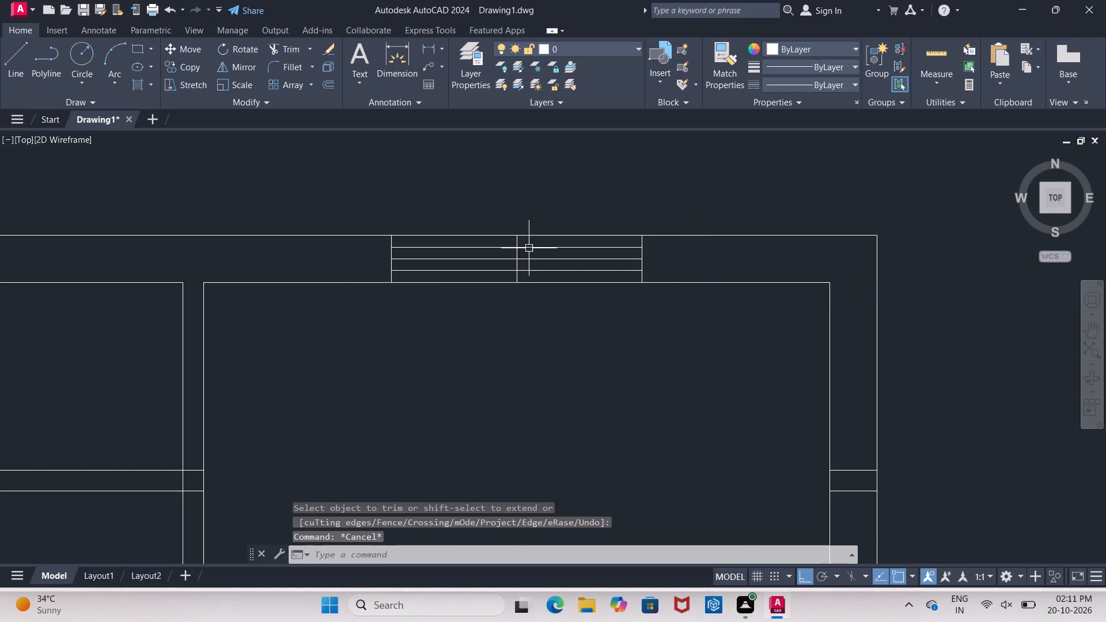
# Erase the vertical centre line inside the upper-right room's window.
pyautogui.click(516, 244)
pyautogui.press('Delete')
# Trim the overlapping wall lines at the left end of the partition above the two small rooms and at its junction with their dividing wall.
pyautogui.scroll(-3, 588, 188)
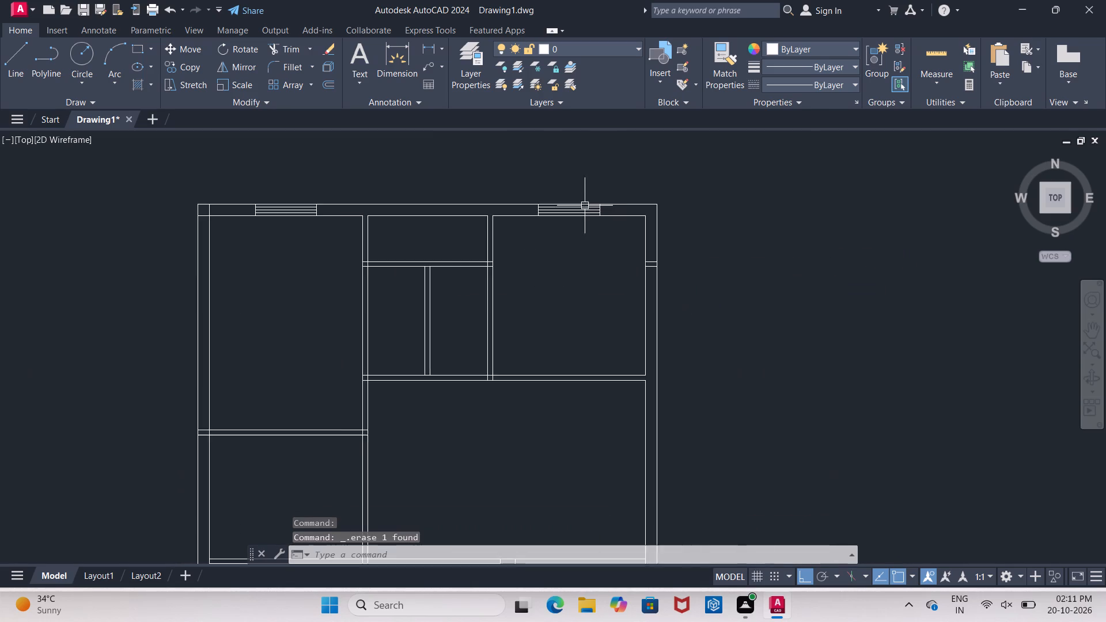
pyautogui.scroll(-1, 585, 214)
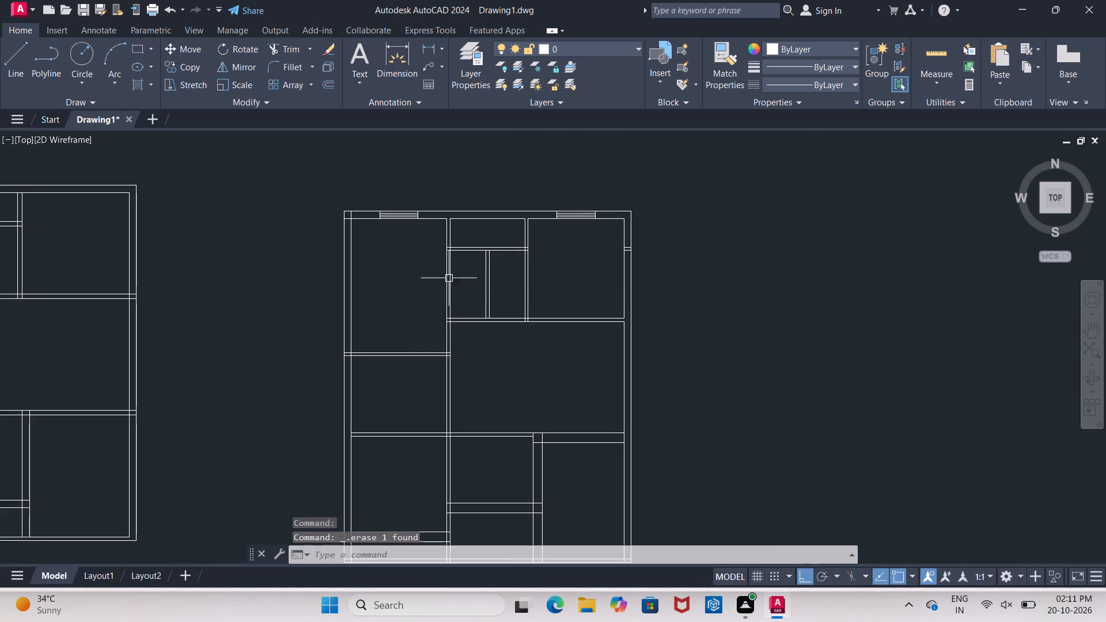
pyautogui.scroll(3, 487, 268)
pyautogui.scroll(-2, 461, 293)
pyautogui.scroll(2, 456, 210)
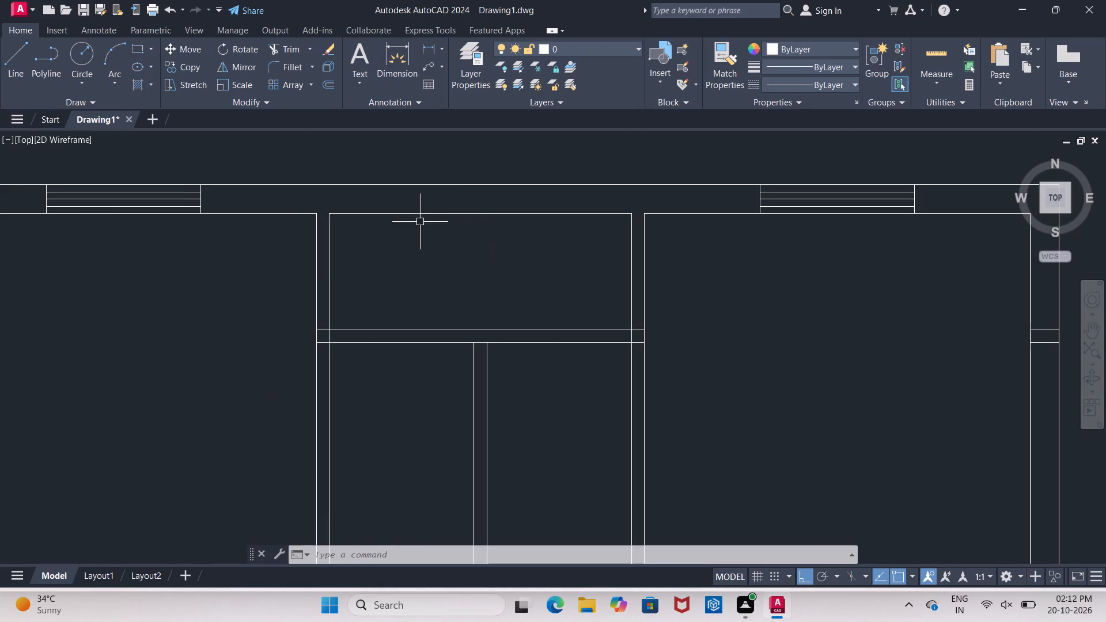
pyautogui.scroll(-1, 384, 247)
pyautogui.scroll(3, 408, 328)
pyautogui.press('t')
pyautogui.press('r')
pyautogui.press('Return')
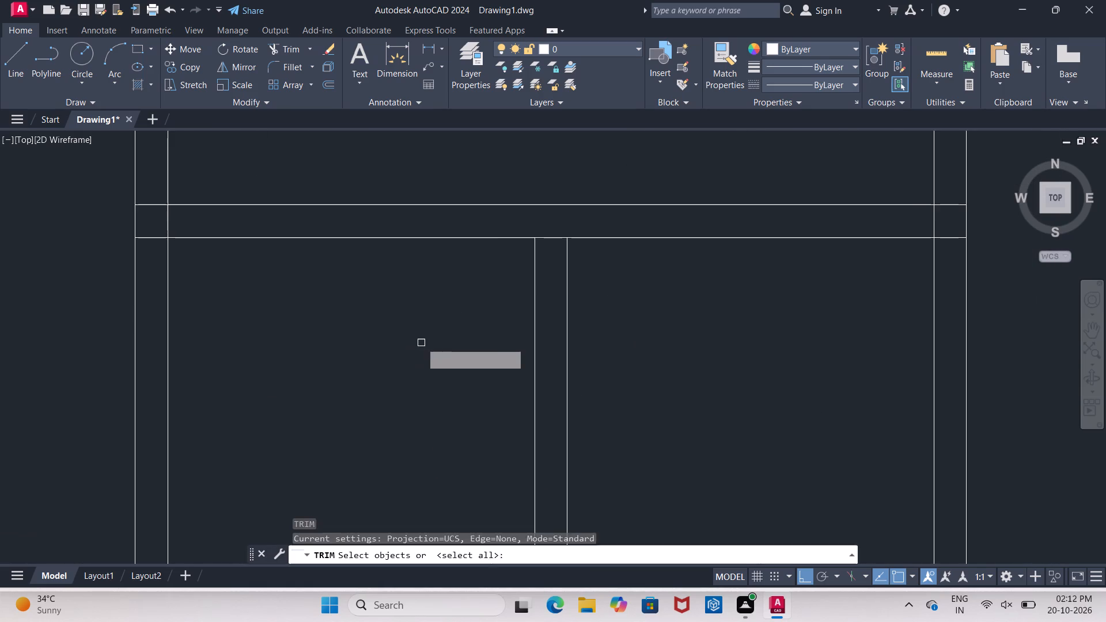
pyautogui.press('Return')
pyautogui.click(145, 206)
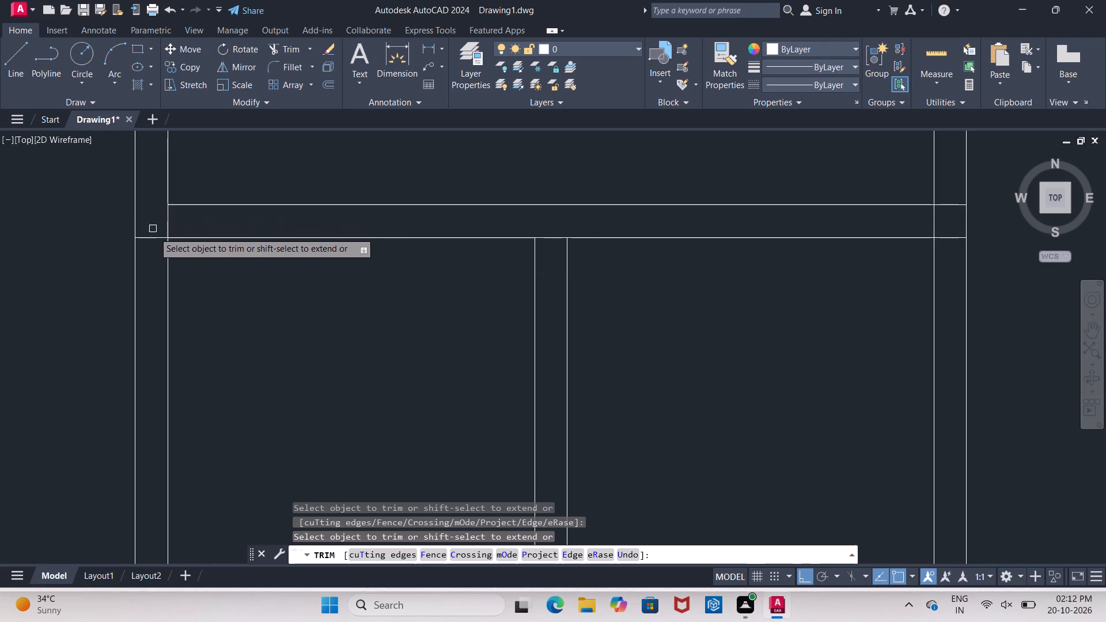
pyautogui.click(153, 240)
pyautogui.click(169, 216)
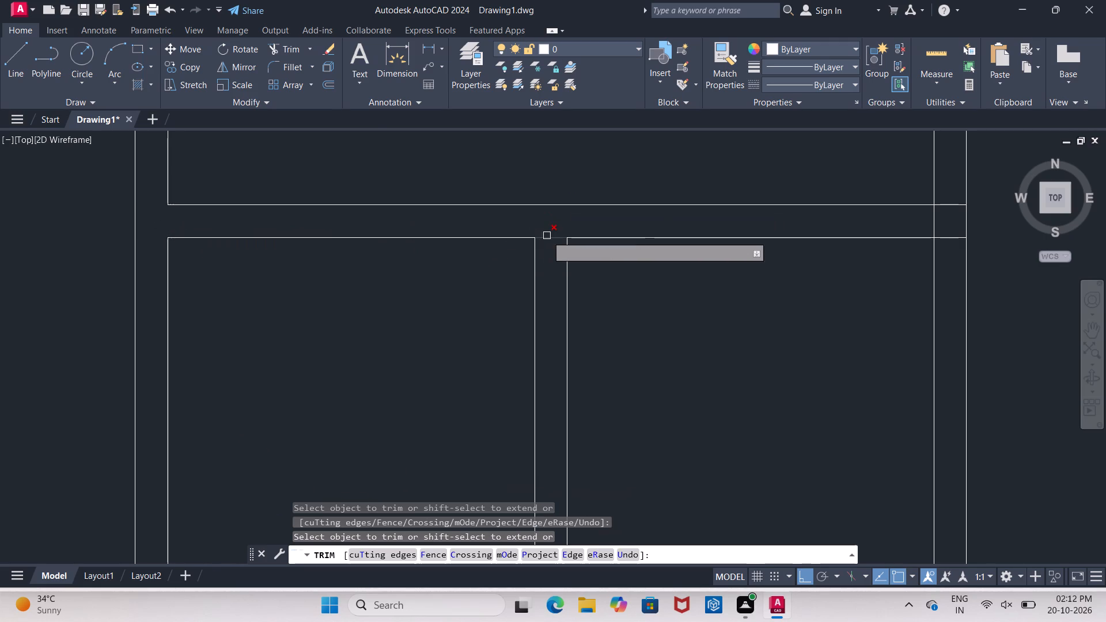
pyautogui.click(547, 236)
# Trim the overlapping wall lines where the partition above the two small rooms meets the upper-right room's left wall.
pyautogui.scroll(-3, 331, 246)
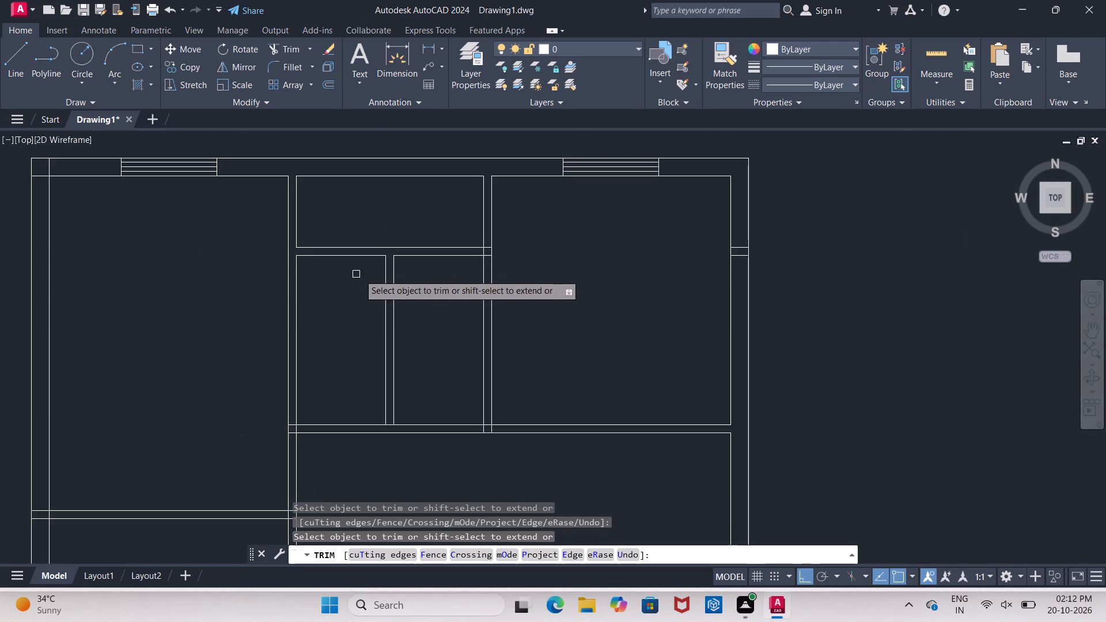
pyautogui.scroll(3, 486, 257)
pyautogui.click(490, 203)
pyautogui.click(483, 269)
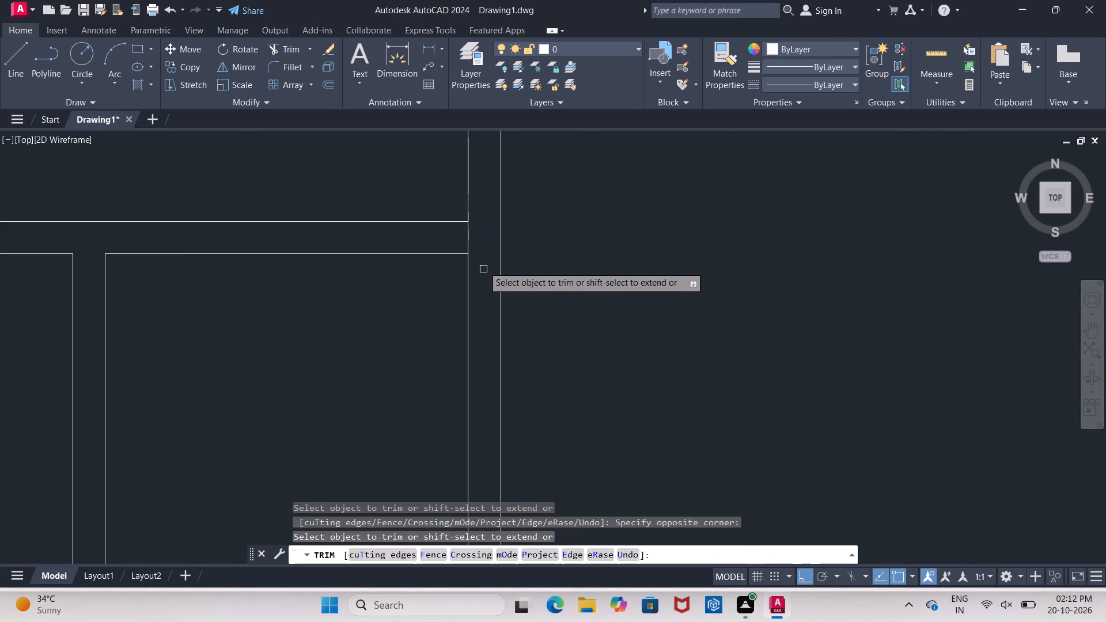
pyautogui.click(464, 237)
pyautogui.scroll(-2, 505, 226)
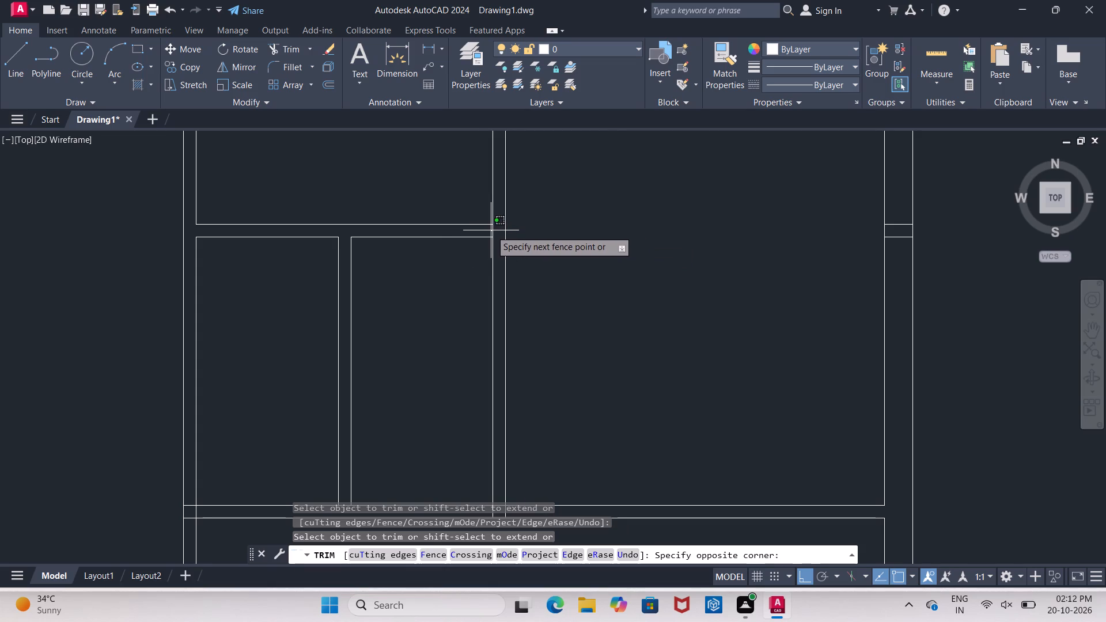
pyautogui.click(491, 230)
pyautogui.scroll(3, 489, 233)
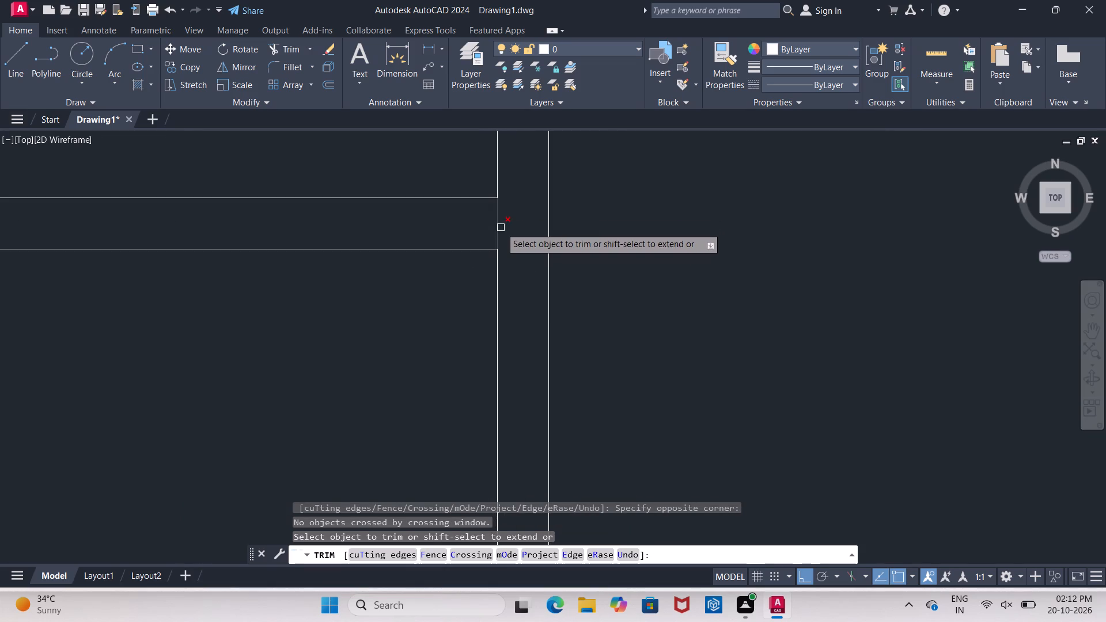
pyautogui.click(501, 227)
pyautogui.click(486, 225)
pyautogui.scroll(-4, 483, 223)
pyautogui.scroll(1, 397, 212)
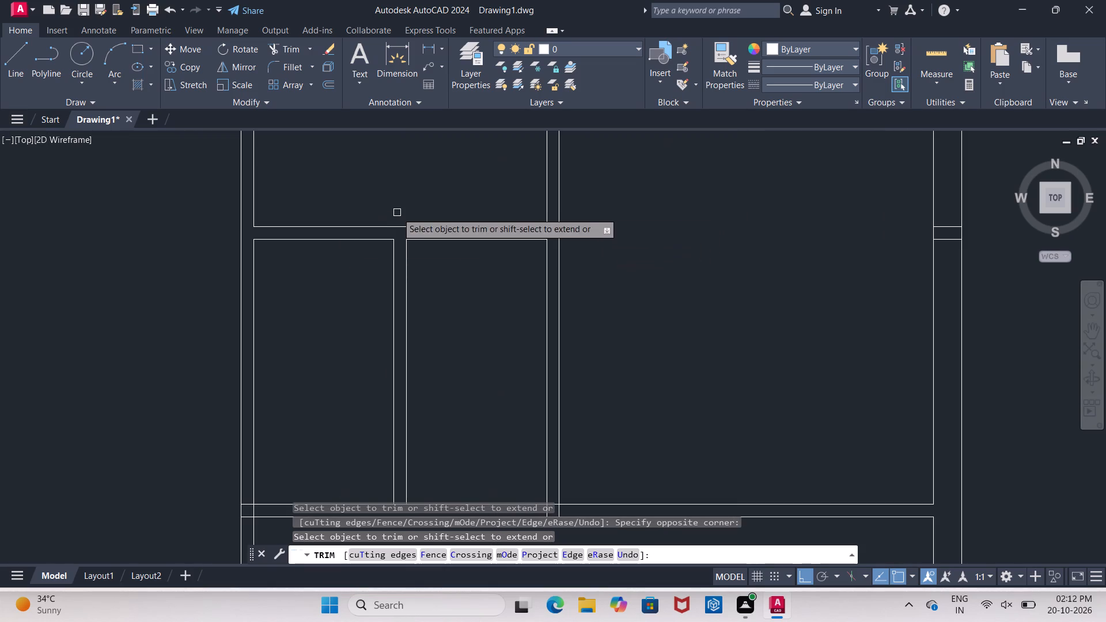
# Draw a vertical line upward from the midpoint of each small room's upper wall line, past the partition's upper line.
pyautogui.press('Escape')
pyautogui.press('l')
pyautogui.press('Return')
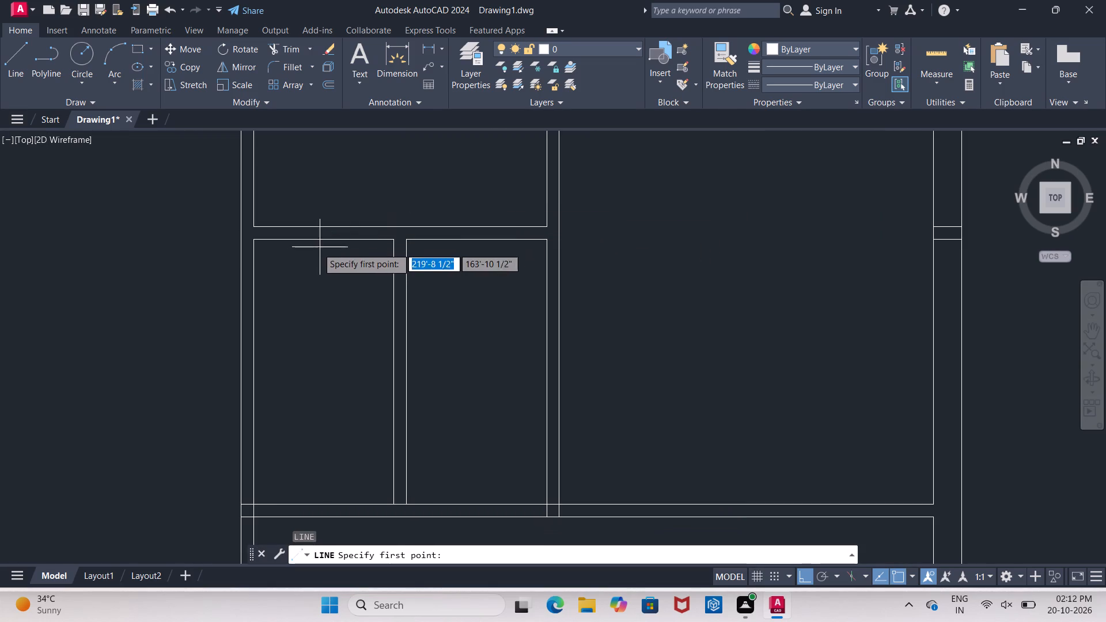
pyautogui.click(322, 238)
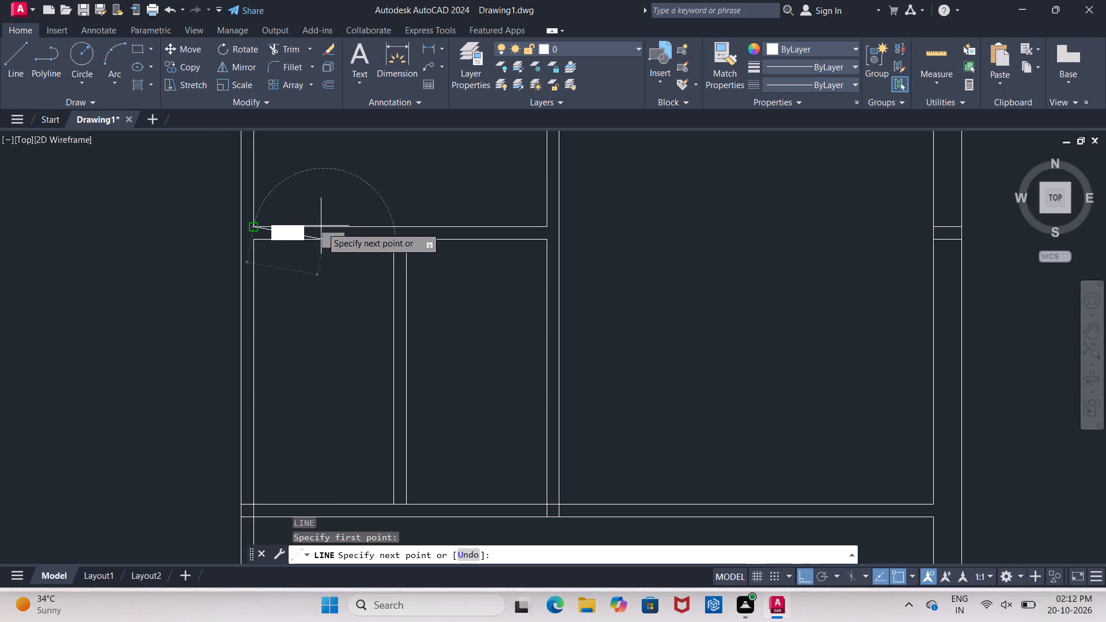
pyautogui.scroll(5, 322, 229)
pyautogui.click(316, 174)
pyautogui.scroll(-3, 302, 206)
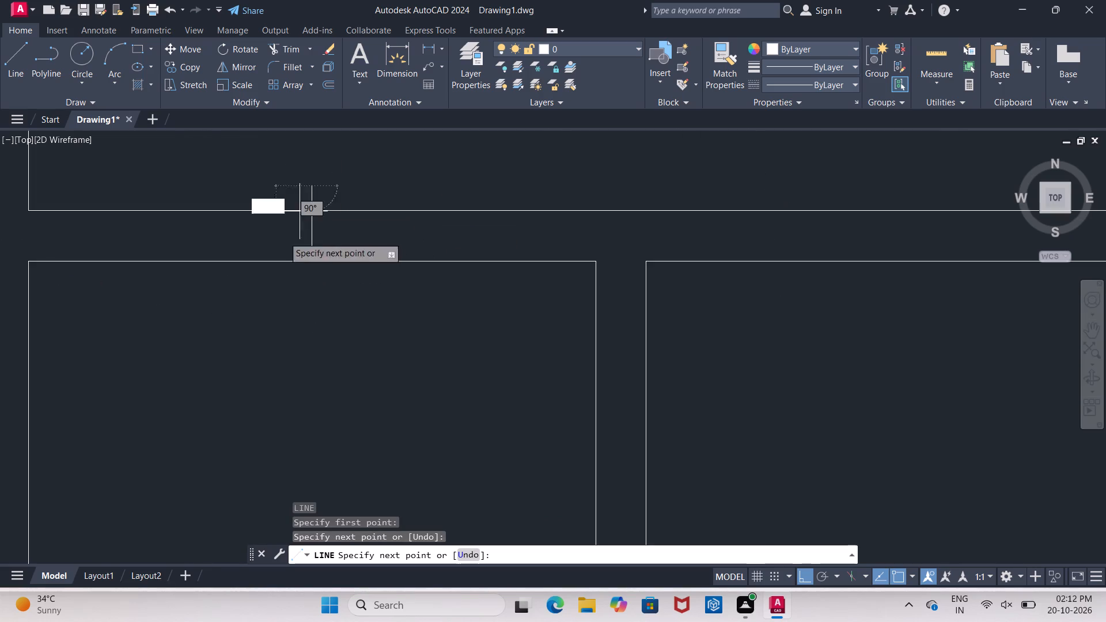
pyautogui.press('Return')
pyautogui.press('Return')
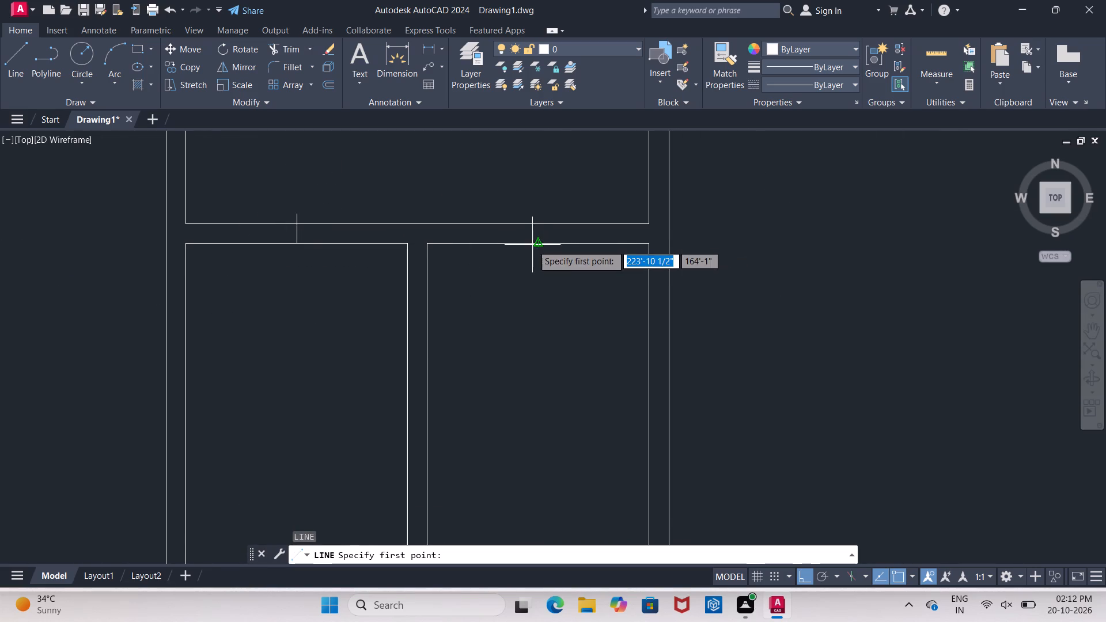
pyautogui.click(537, 244)
pyautogui.click(531, 184)
pyautogui.press('Return')
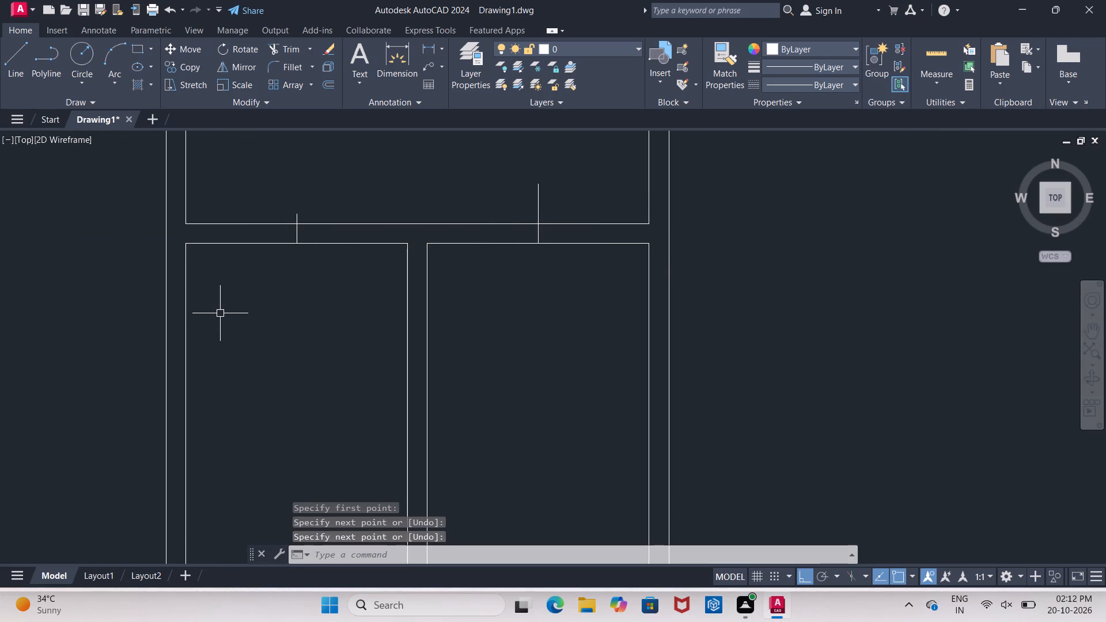
pyautogui.press('Escape')
pyautogui.press('Escape')
# Trim the parts of the two new vertical lines that project above the partition's upper line.
pyautogui.write('TR')
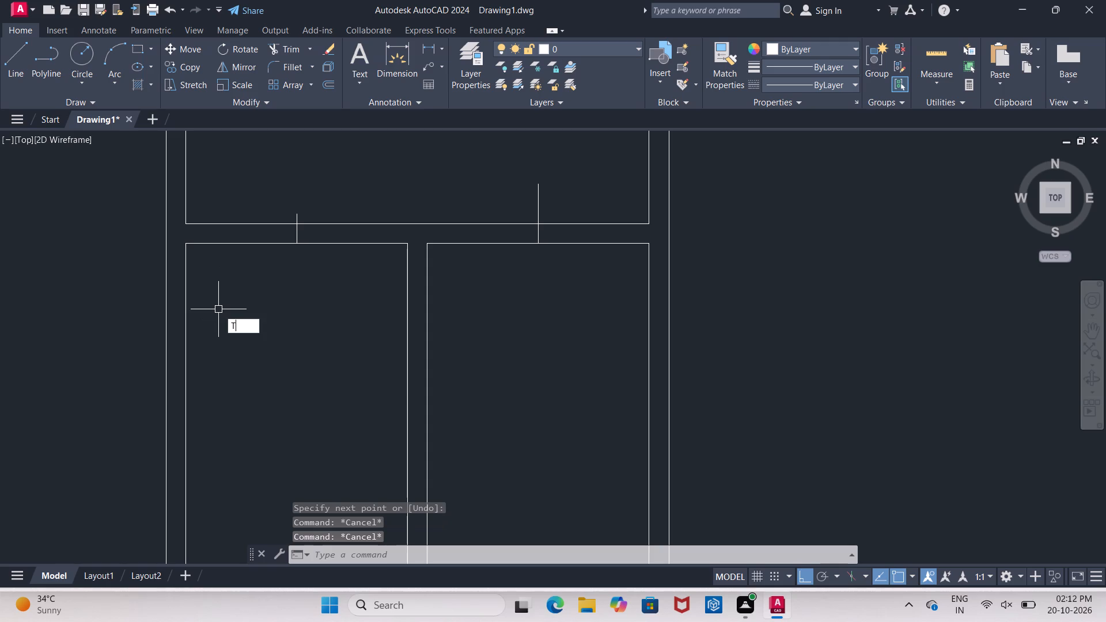
pyautogui.press('Return')
pyautogui.press('Return')
pyautogui.click(294, 214)
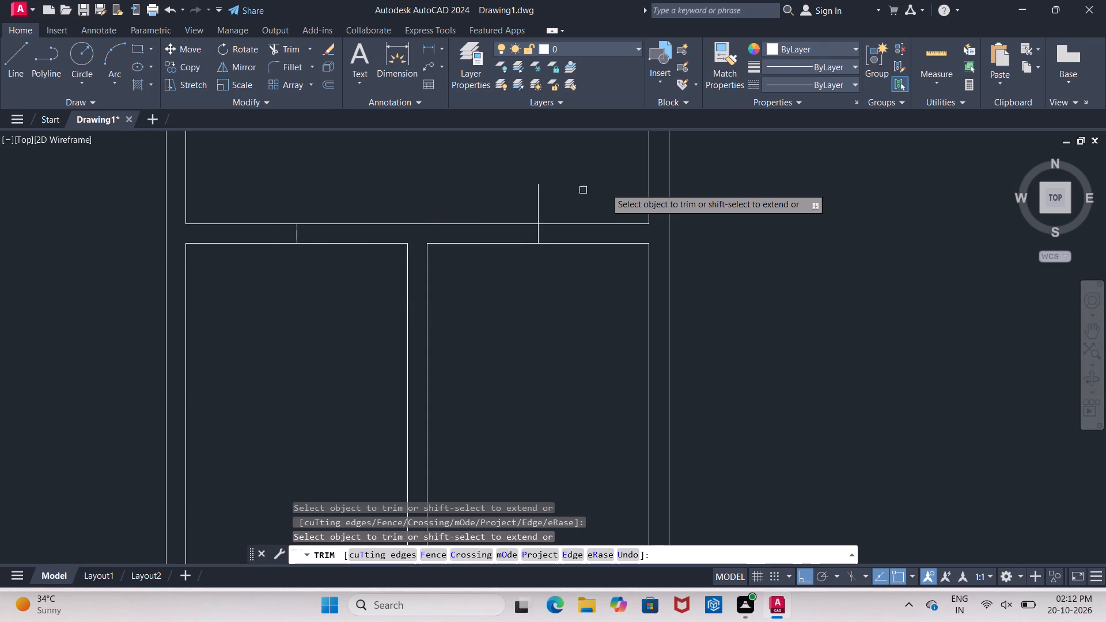
pyautogui.click(539, 207)
pyautogui.press('Escape')
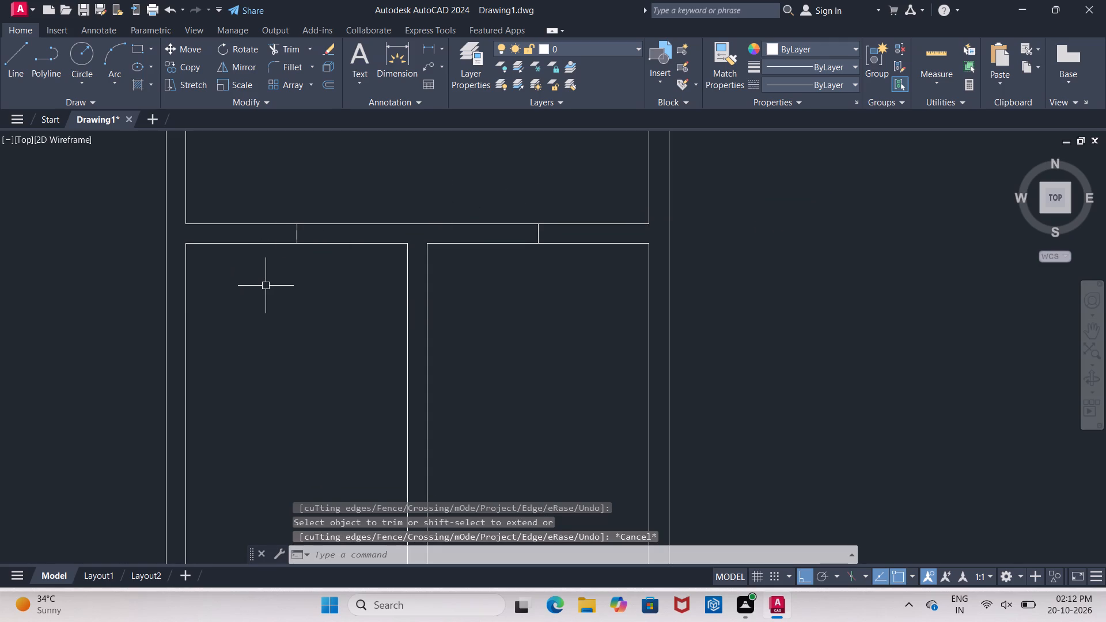
# Offset each of the two short vertical lines in the small rooms' upper partition by 1' to both sides.
pyautogui.press('o')
pyautogui.press('Return')
pyautogui.write("1'")
pyautogui.press('Return')
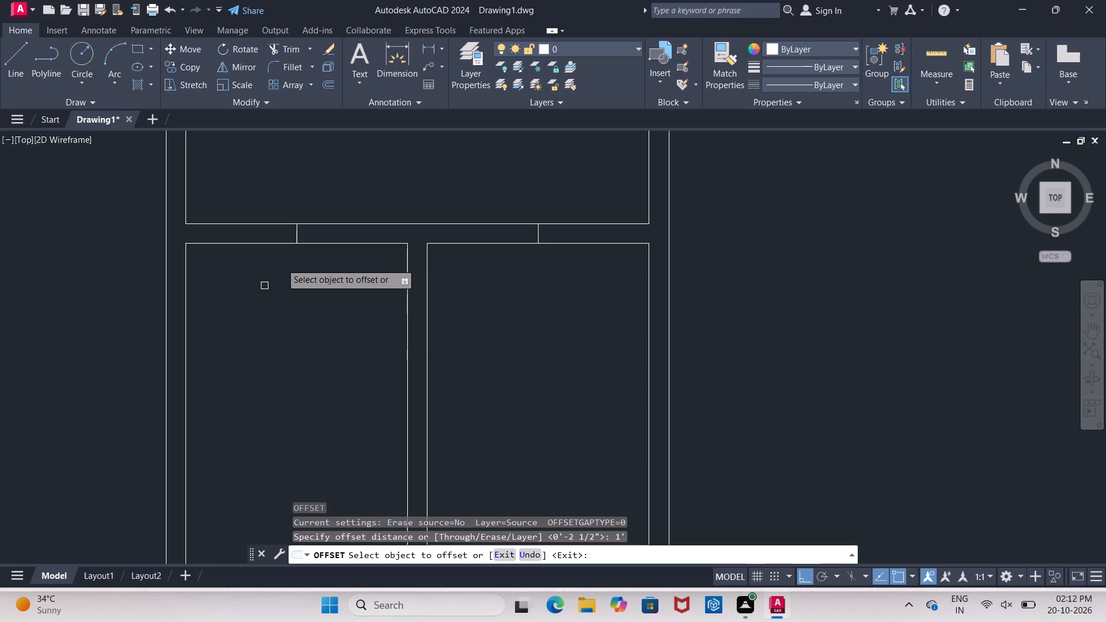
pyautogui.click(296, 236)
pyautogui.click(327, 235)
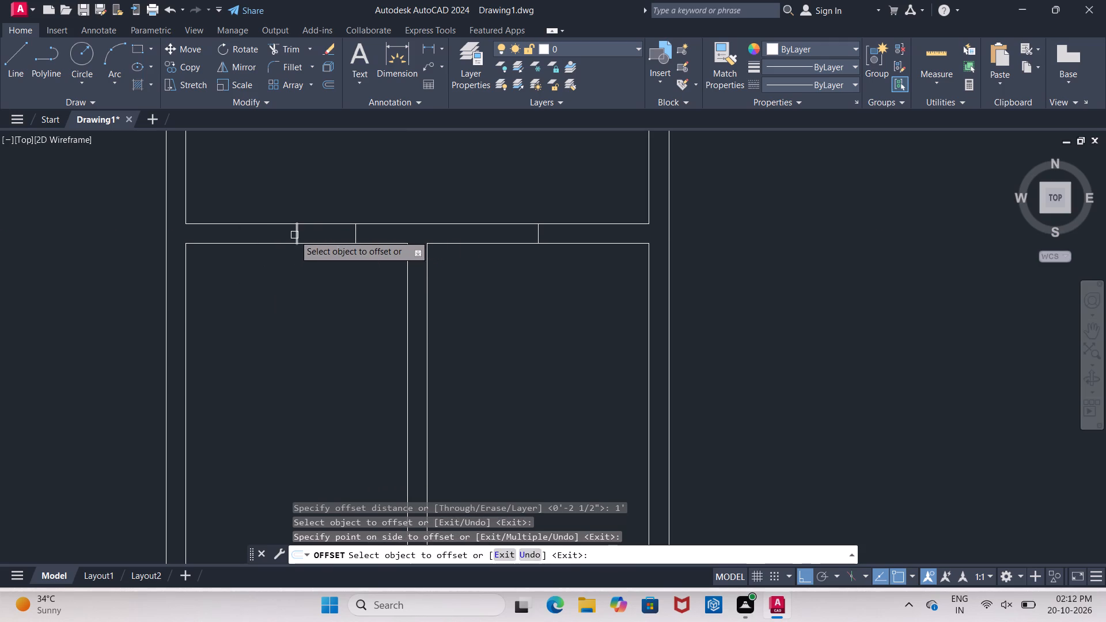
pyautogui.click(294, 235)
pyautogui.click(230, 237)
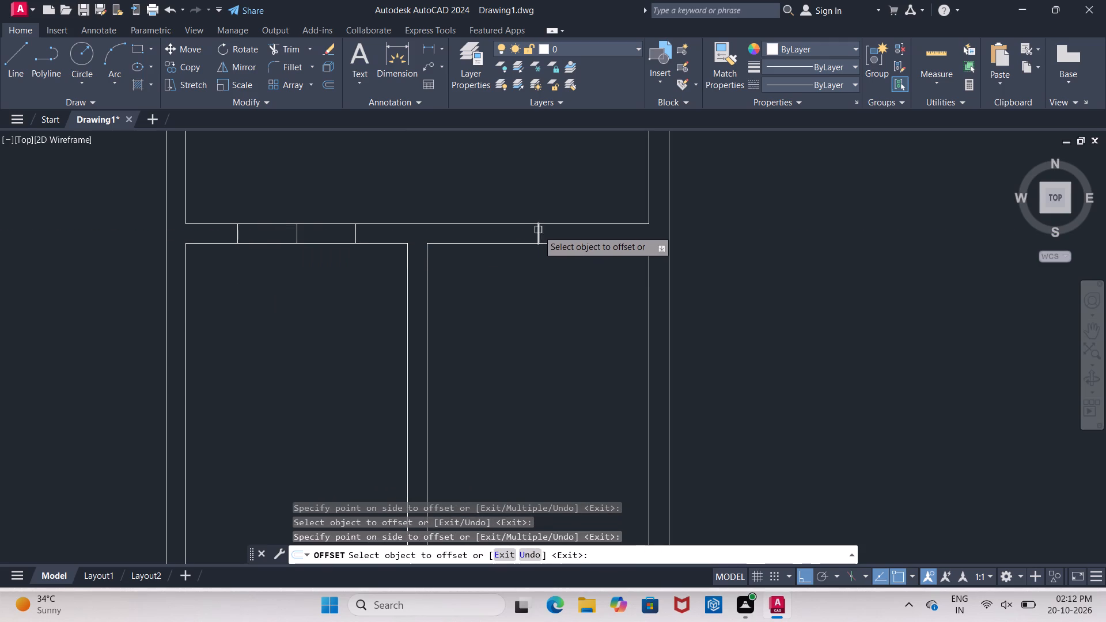
pyautogui.click(540, 230)
pyautogui.click(563, 231)
pyautogui.click(538, 231)
pyautogui.click(519, 233)
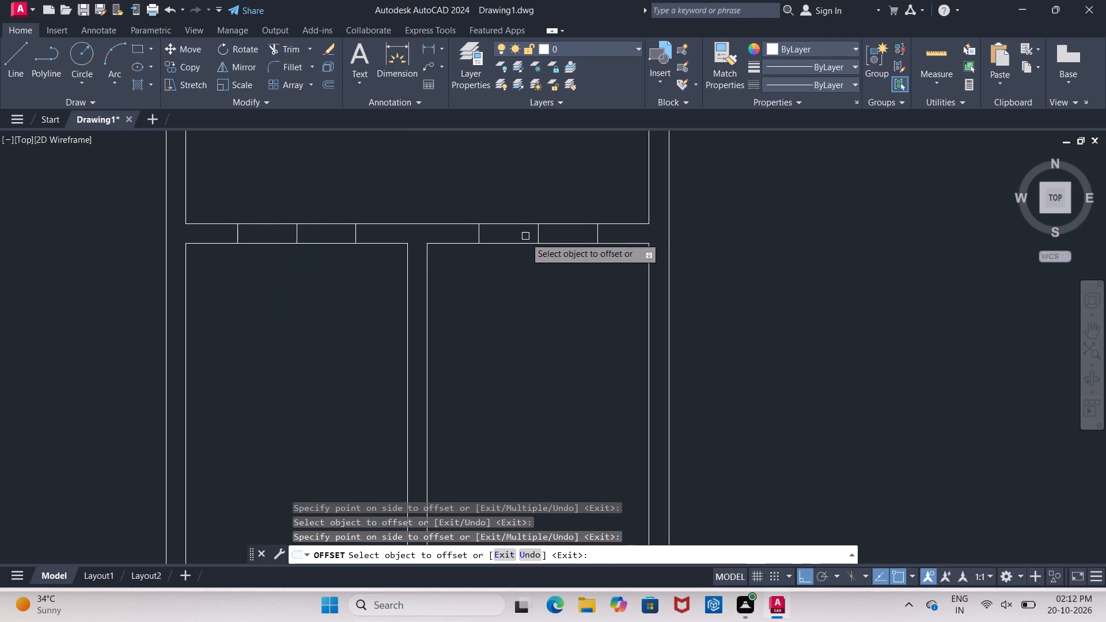
# Offset the left small room's upper wall line upward three times at 1" spacing inside the partition.
pyautogui.press('Escape')
pyautogui.press('Escape')
pyautogui.press('o')
pyautogui.press('Return')
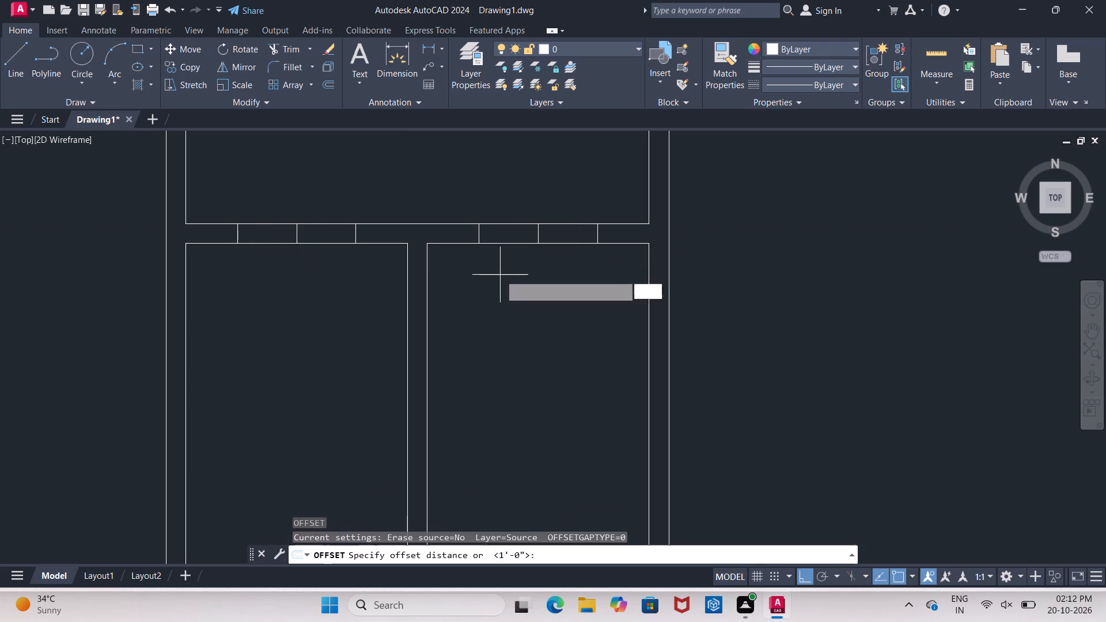
pyautogui.write('2.')
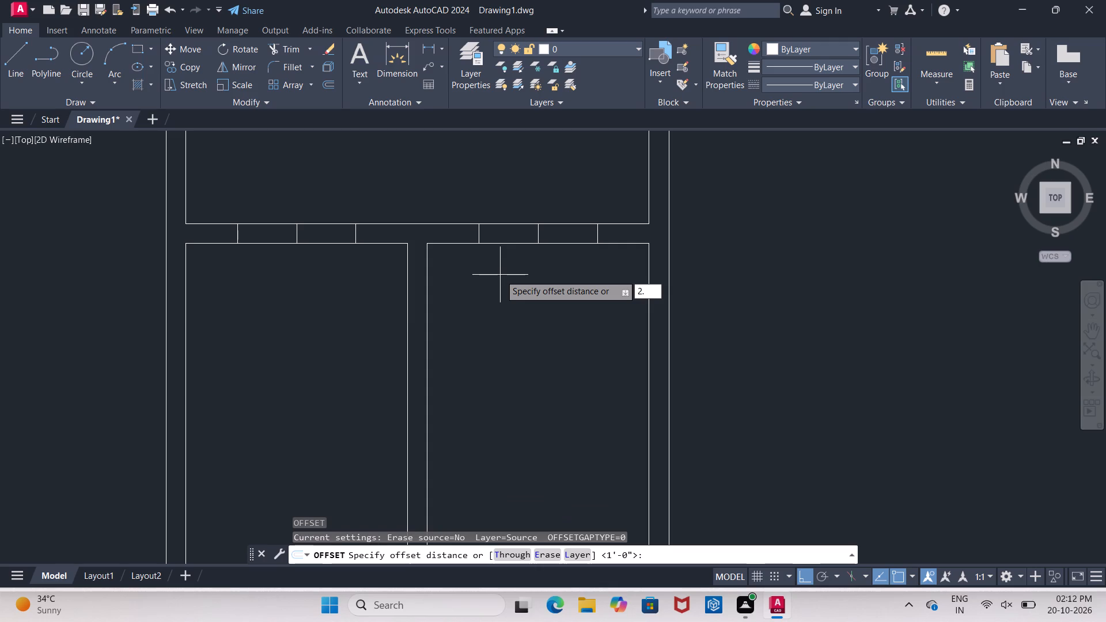
pyautogui.press('BackSpace')
pyautogui.press('BackSpace')
pyautogui.press('1')
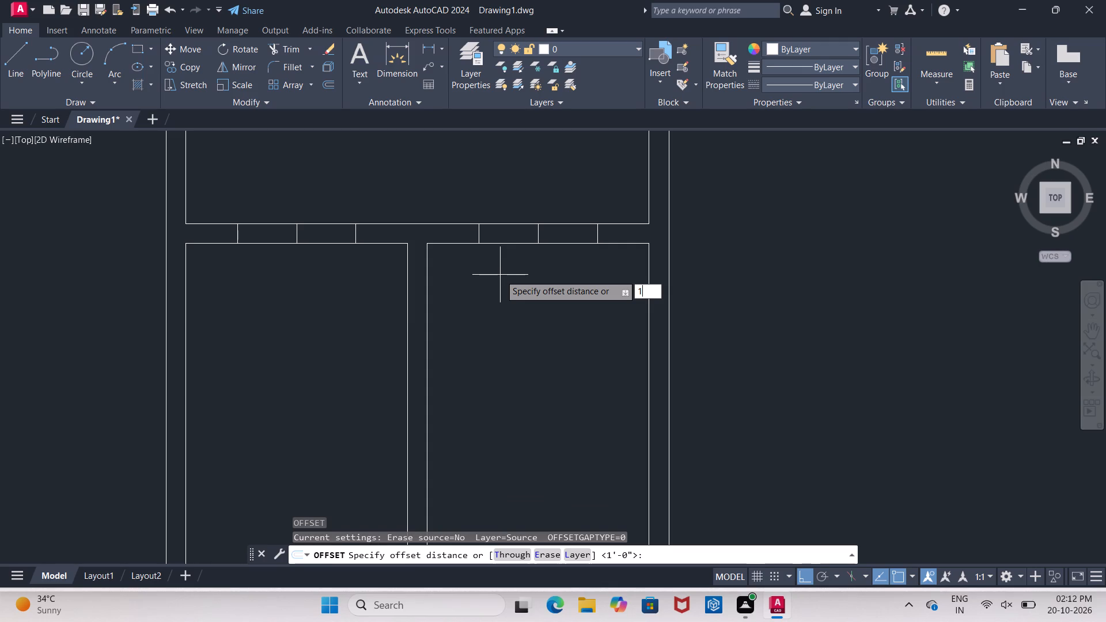
pyautogui.hotkey('shift', '"')
pyautogui.press('Return')
pyautogui.scroll(2, 254, 237)
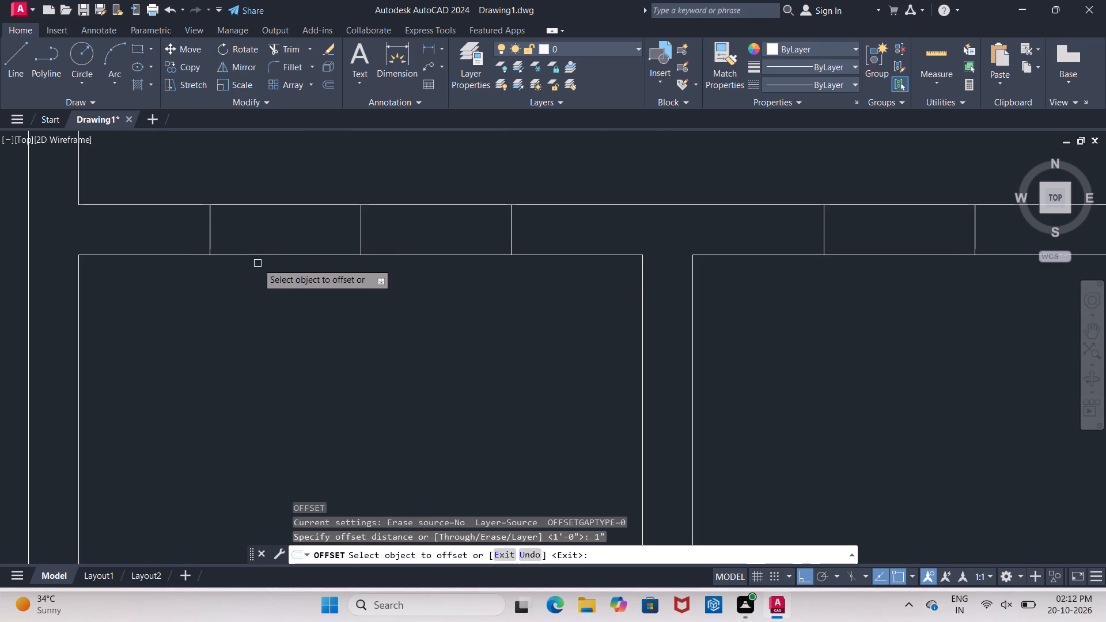
pyautogui.click(259, 256)
pyautogui.click(258, 226)
pyautogui.click(259, 242)
pyautogui.click(267, 218)
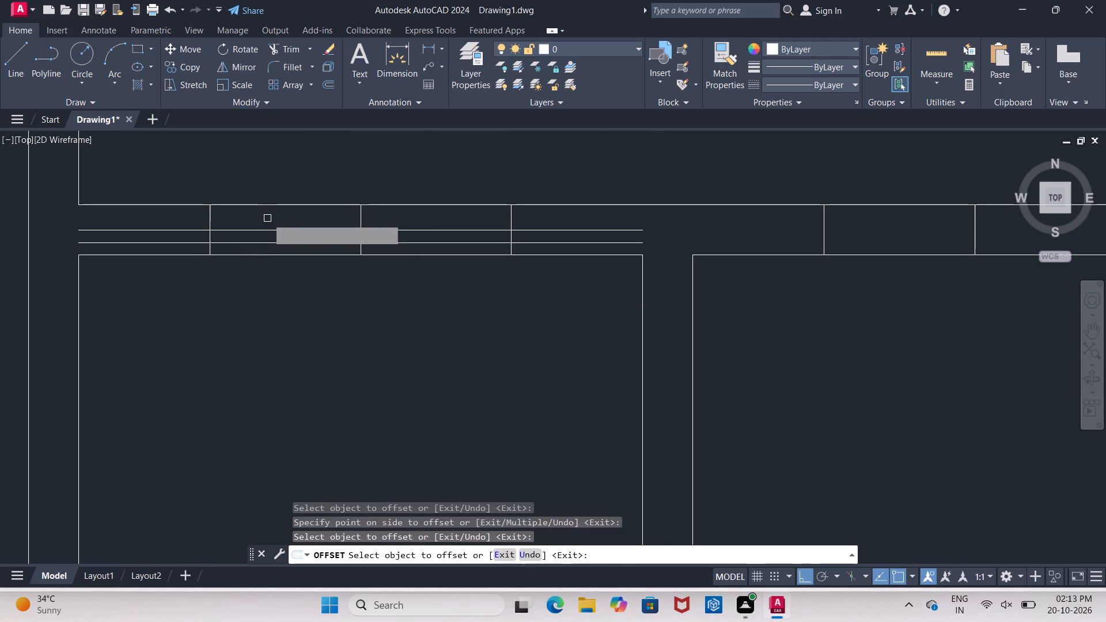
pyautogui.click(268, 229)
pyautogui.click(268, 215)
# Offset the right small room's upper wall line upward three times at 1" spacing inside the partition.
pyautogui.scroll(-2, 209, 242)
pyautogui.scroll(3, 517, 251)
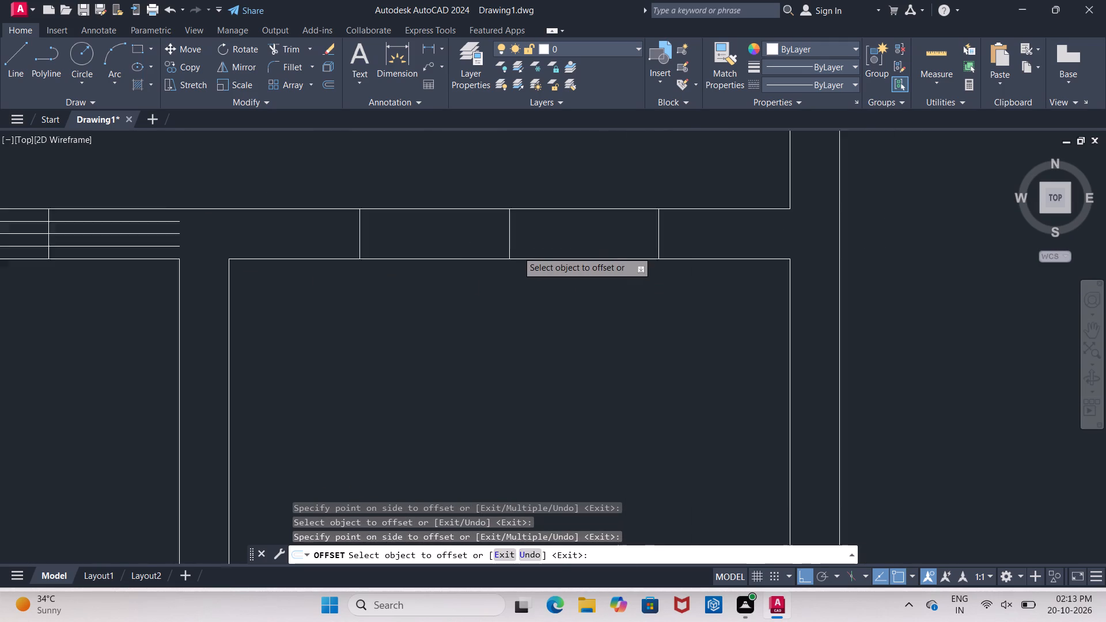
pyautogui.click(522, 264)
pyautogui.click(523, 226)
pyautogui.click(525, 244)
pyautogui.click(529, 214)
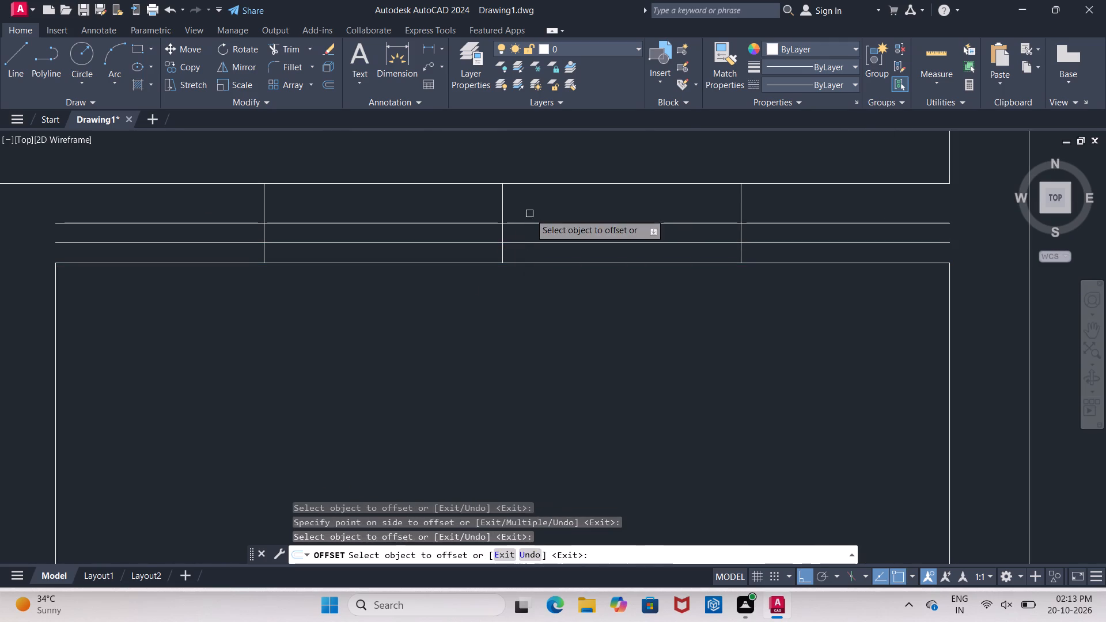
pyautogui.click(531, 223)
pyautogui.click(531, 199)
pyautogui.press('Escape')
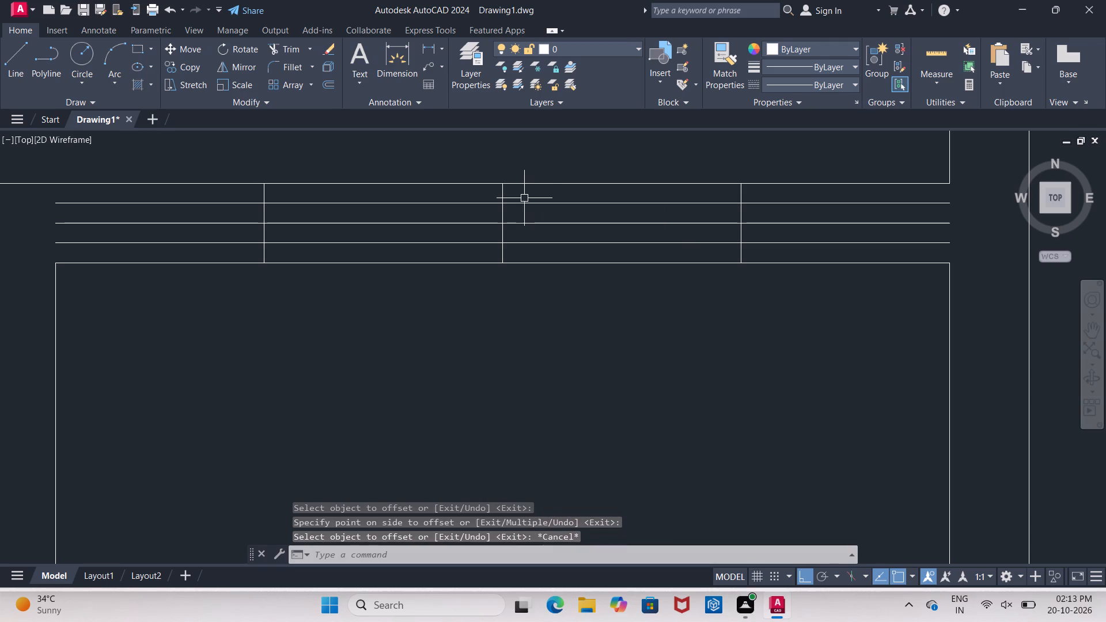
# Trim the three offset lines above the right small room where they extend beyond both sides of its window opening.
pyautogui.press('t')
pyautogui.press('r')
pyautogui.press('Return')
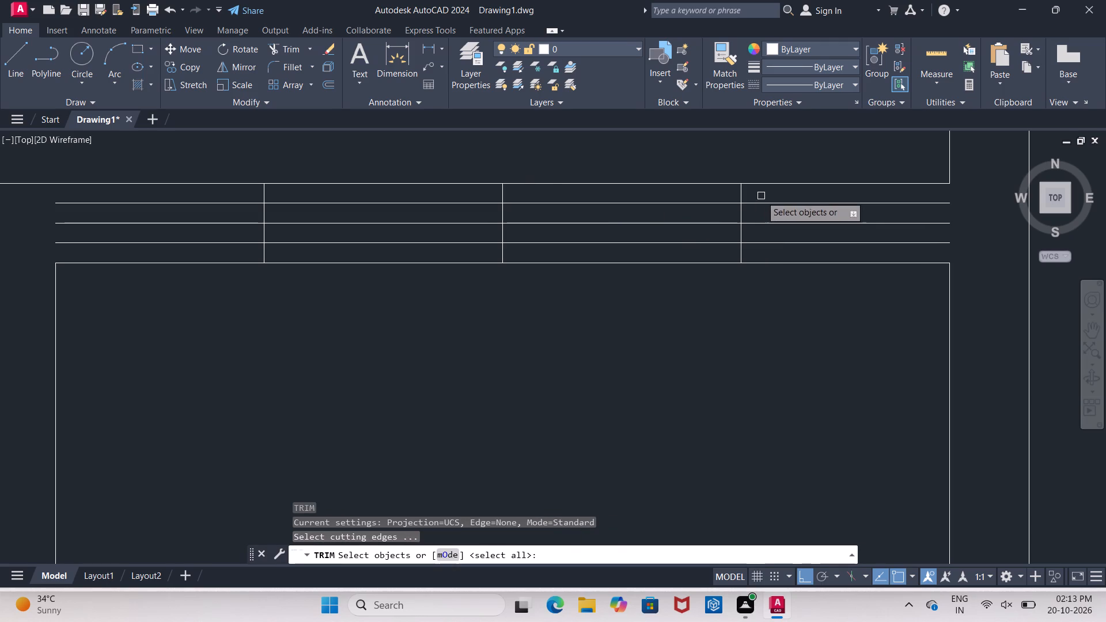
pyautogui.click(761, 196)
pyautogui.press('Escape')
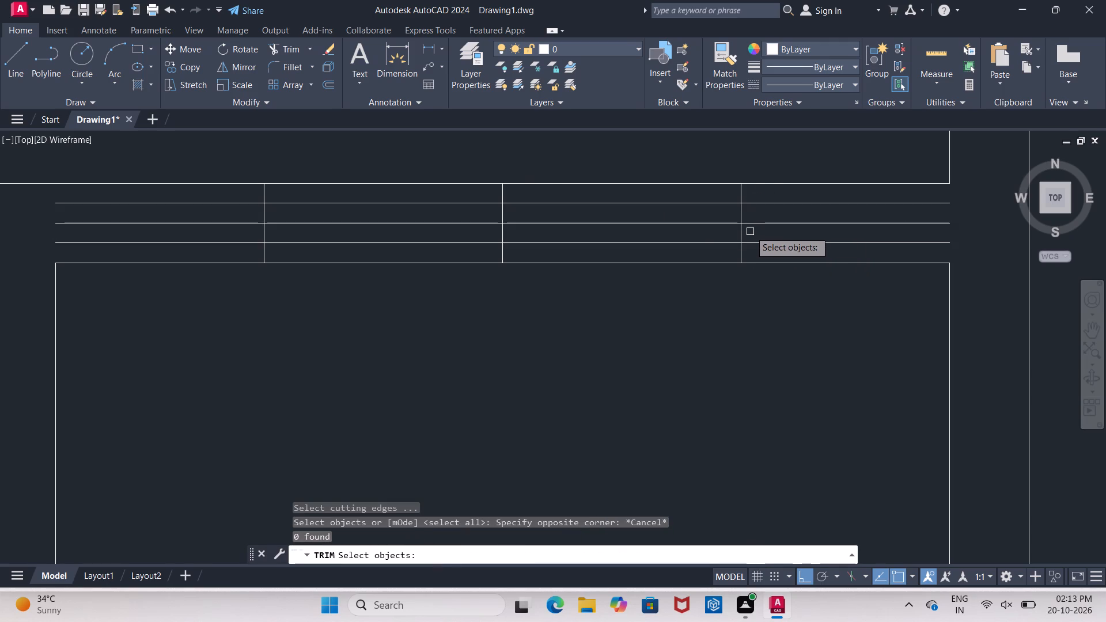
pyautogui.press('t')
pyautogui.press('r')
pyautogui.press('Return')
pyautogui.press('Return')
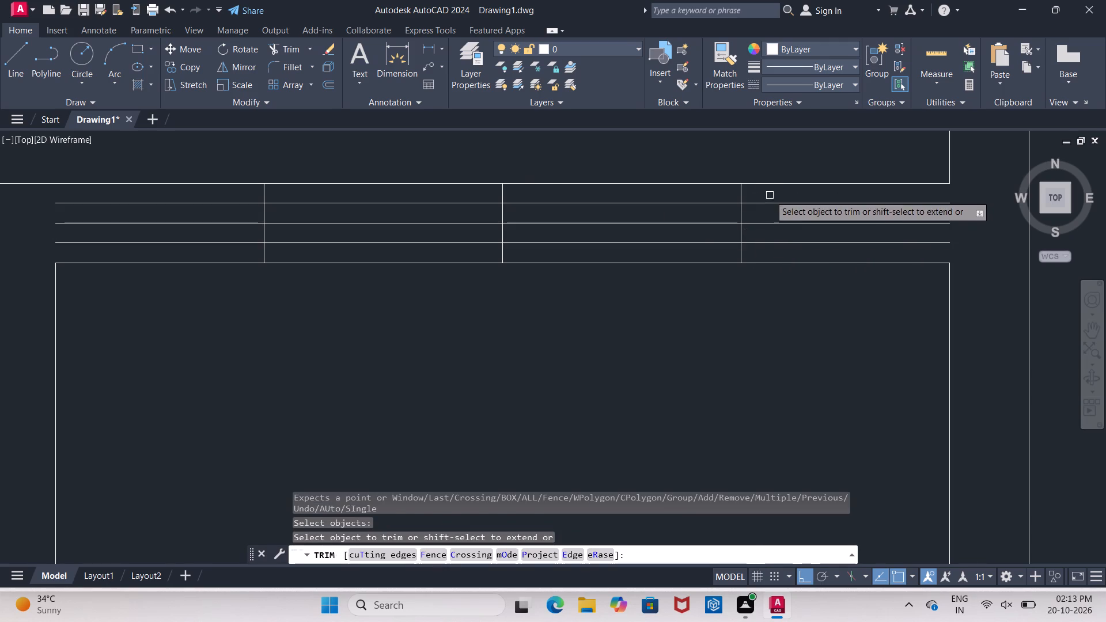
pyautogui.click(770, 195)
pyautogui.click(759, 244)
pyautogui.scroll(-2, 756, 218)
pyautogui.scroll(2, 518, 241)
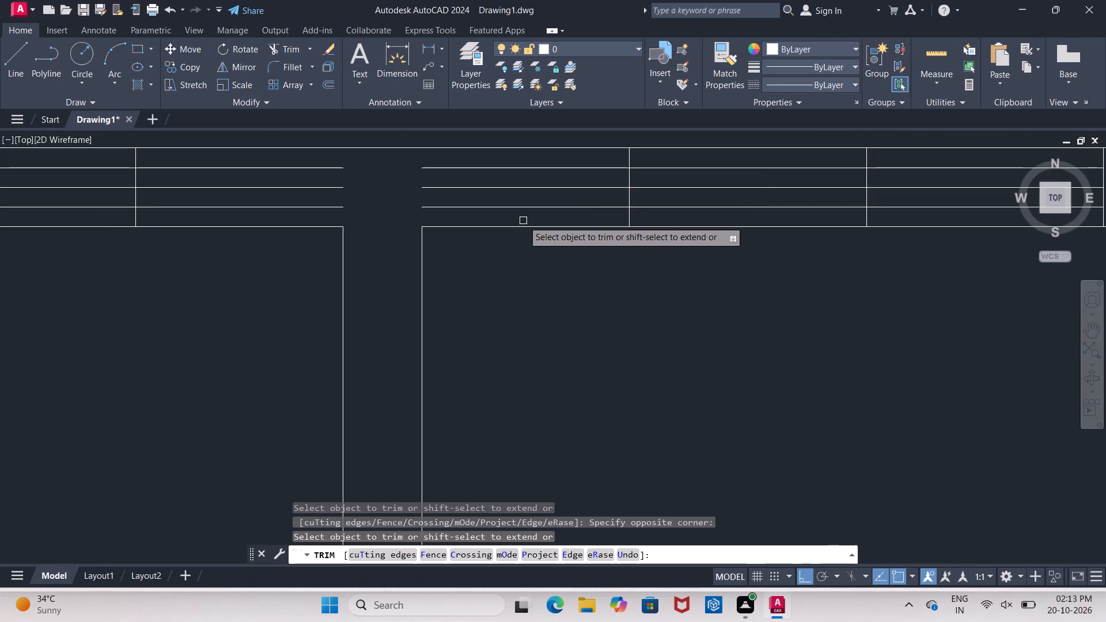
pyautogui.click(546, 157)
pyautogui.click(507, 214)
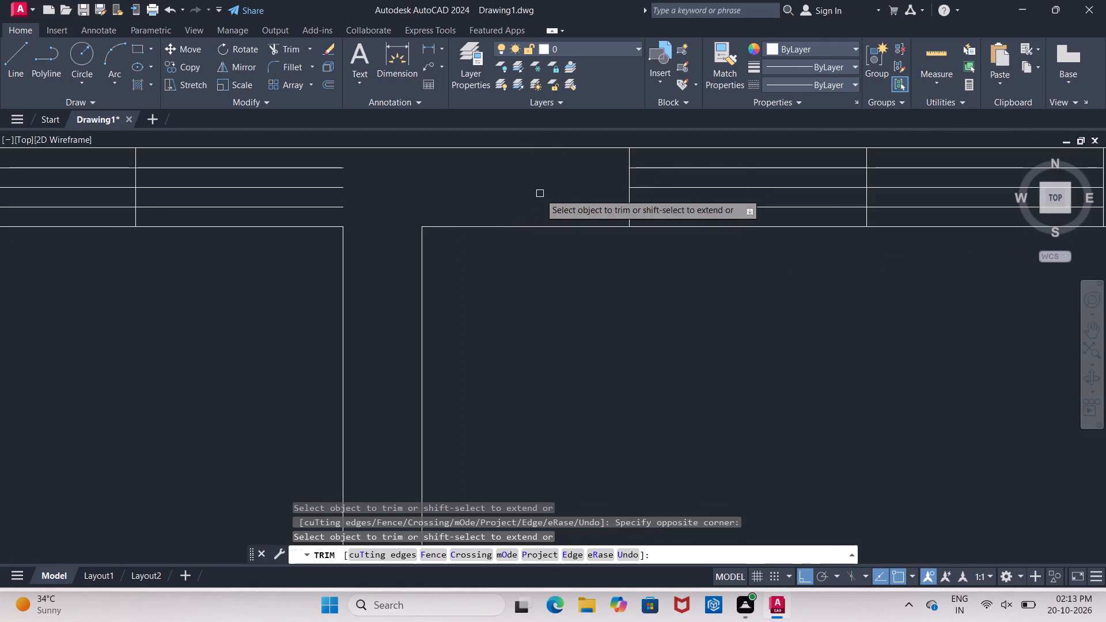
# Trim the three offset lines above the left small room where they extend beyond both sides of its window opening.
pyautogui.scroll(-3, 540, 194)
pyautogui.scroll(4, 431, 183)
pyautogui.click(493, 255)
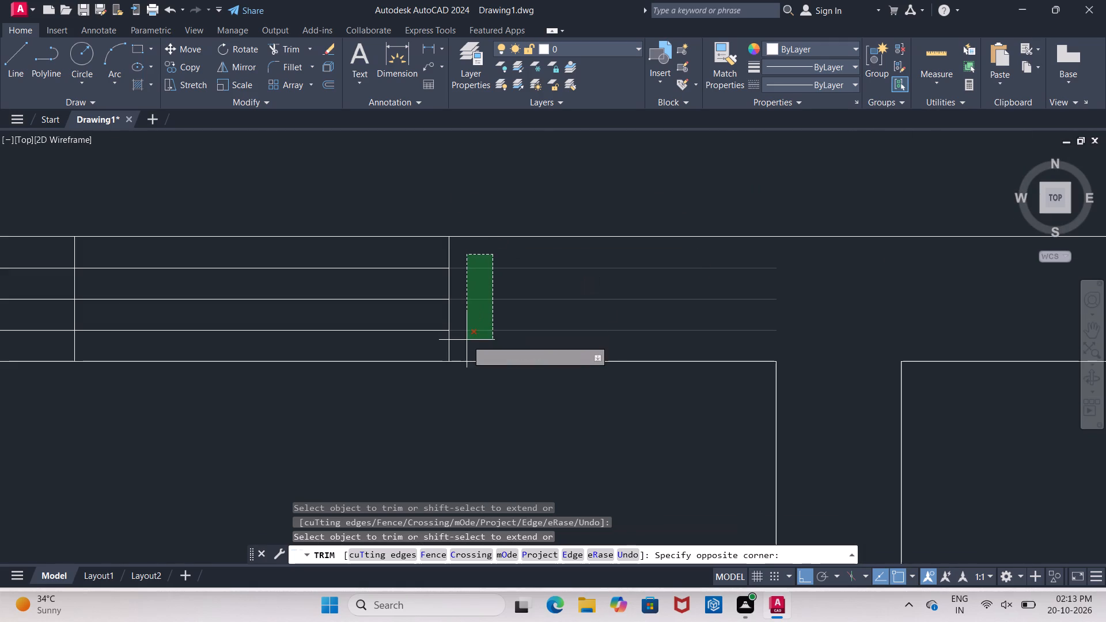
pyautogui.click(467, 340)
pyautogui.scroll(-3, 509, 255)
pyautogui.scroll(2, 321, 257)
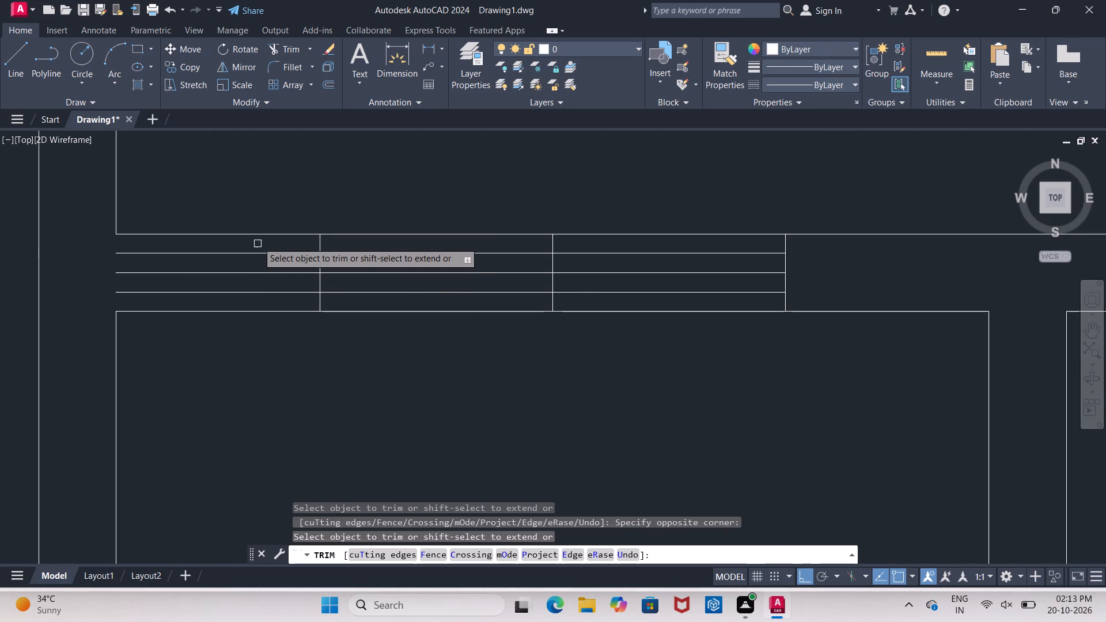
pyautogui.click(257, 242)
pyautogui.click(213, 296)
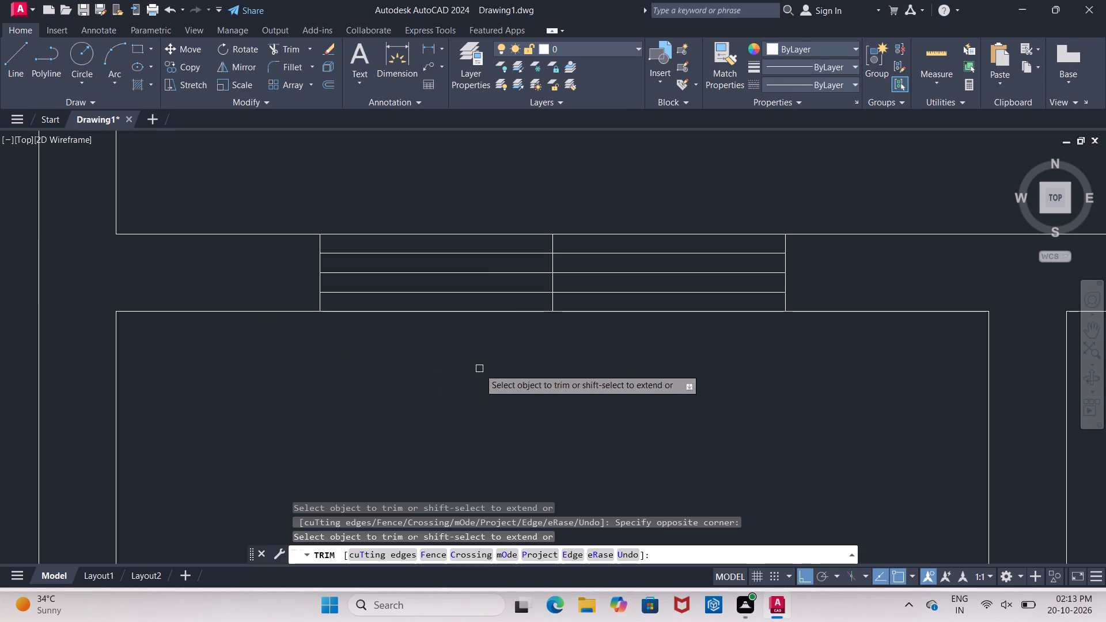
pyautogui.press('Escape')
# Delete the vertical centre line from each of the two windows above the small rooms.
pyautogui.click(554, 243)
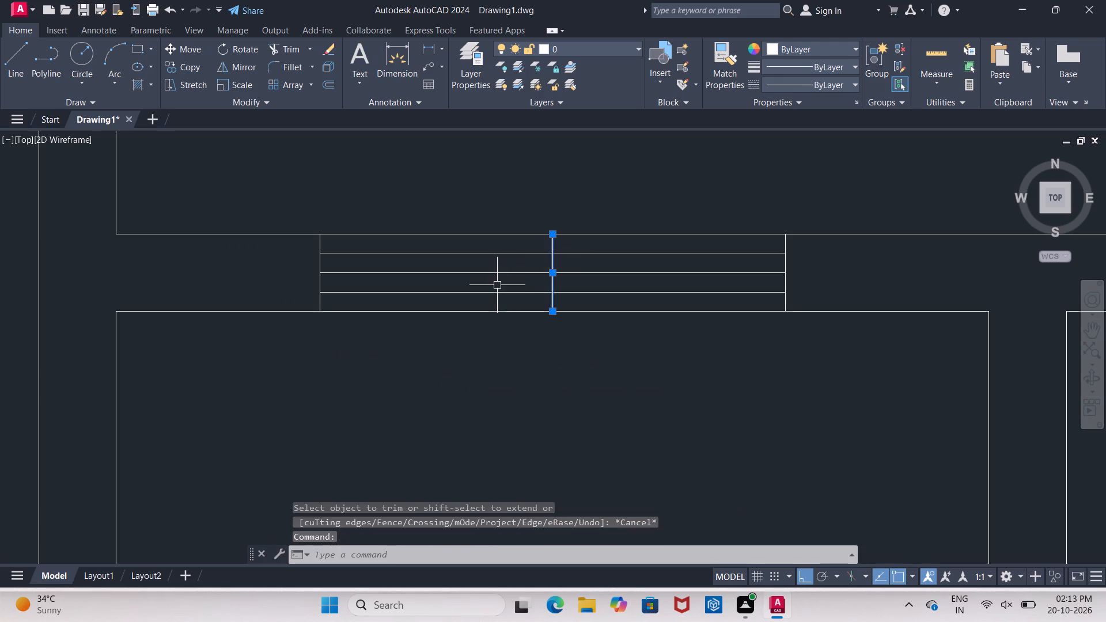
pyautogui.press('Delete')
pyautogui.scroll(-2, 213, 335)
pyautogui.scroll(2, 662, 357)
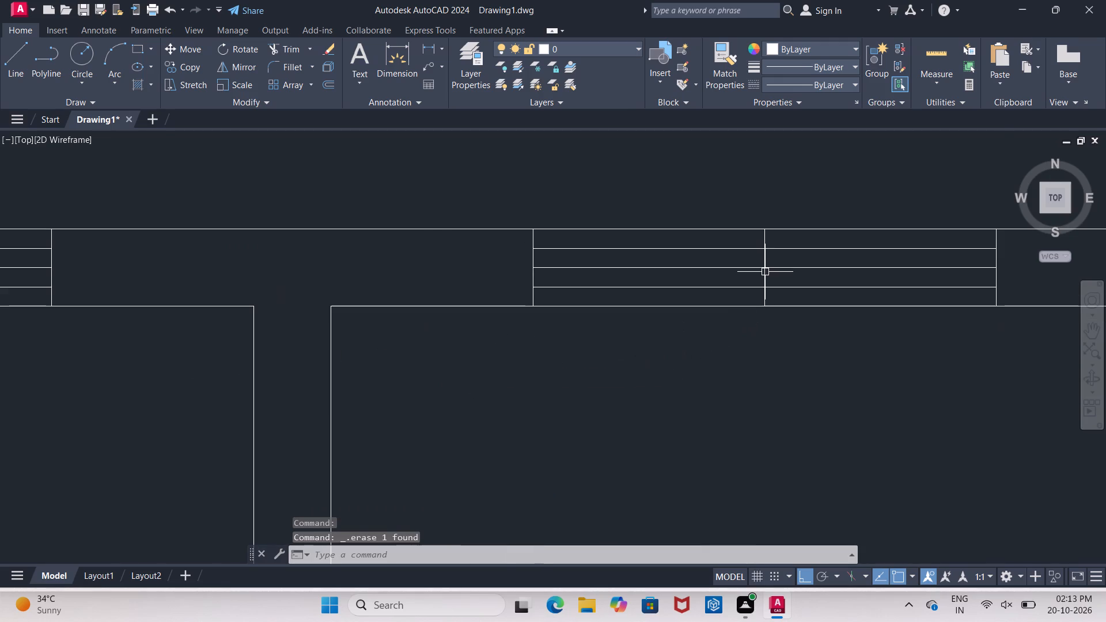
pyautogui.click(765, 272)
pyautogui.press('Delete')
# Delete the two short horizontal lines crossing the exterior right wall of the upper-right room.
pyautogui.scroll(-6, 426, 243)
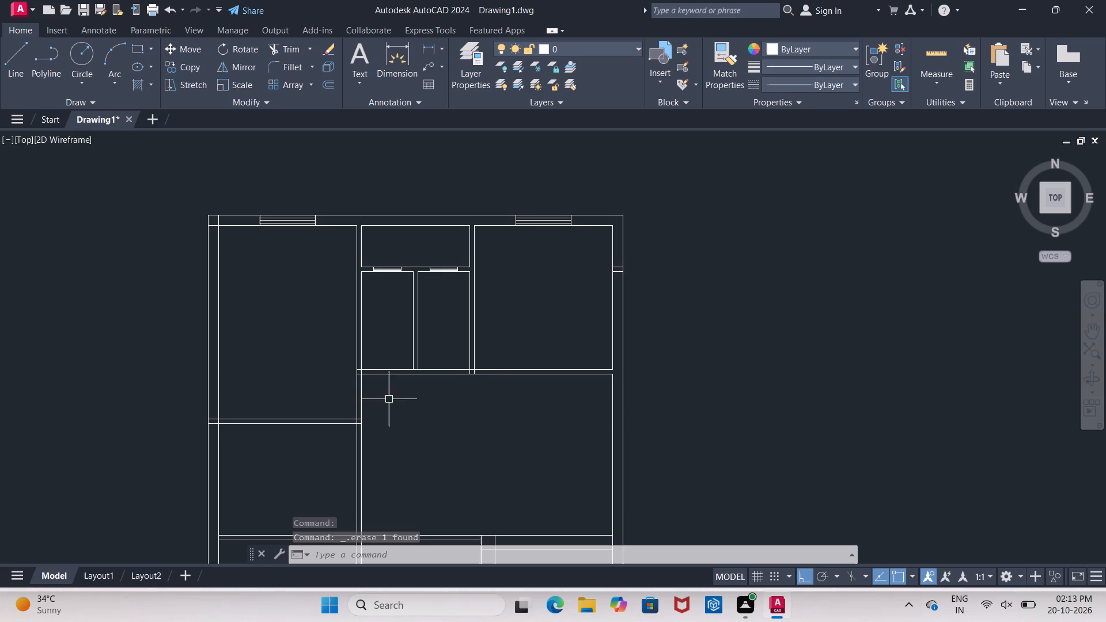
pyautogui.scroll(3, 577, 279)
pyautogui.click(738, 231)
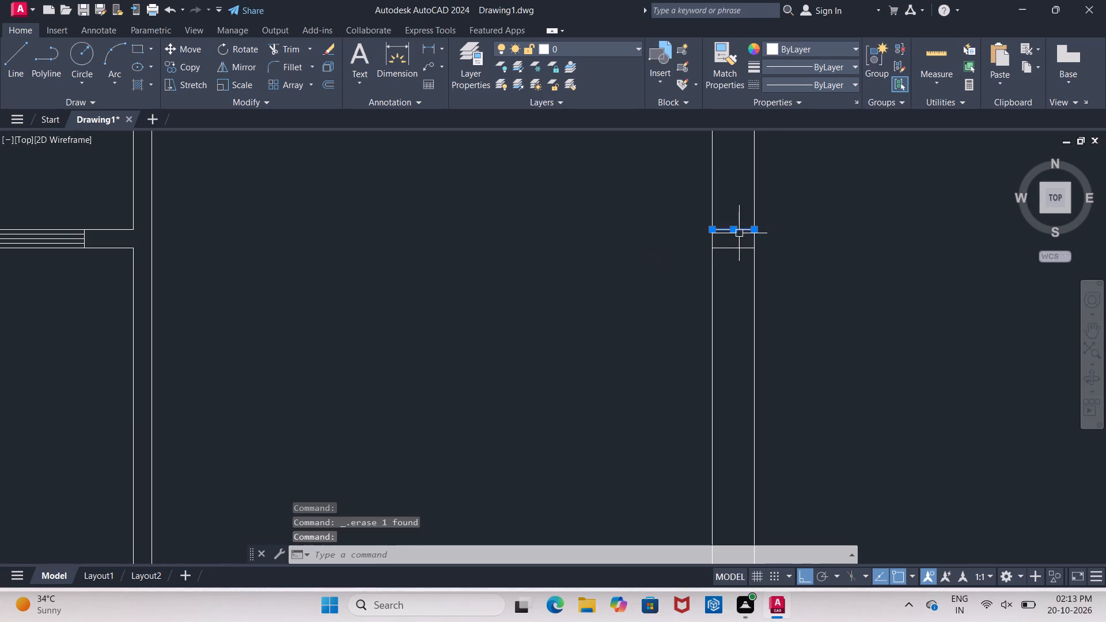
pyautogui.click(738, 248)
pyautogui.press('Delete')
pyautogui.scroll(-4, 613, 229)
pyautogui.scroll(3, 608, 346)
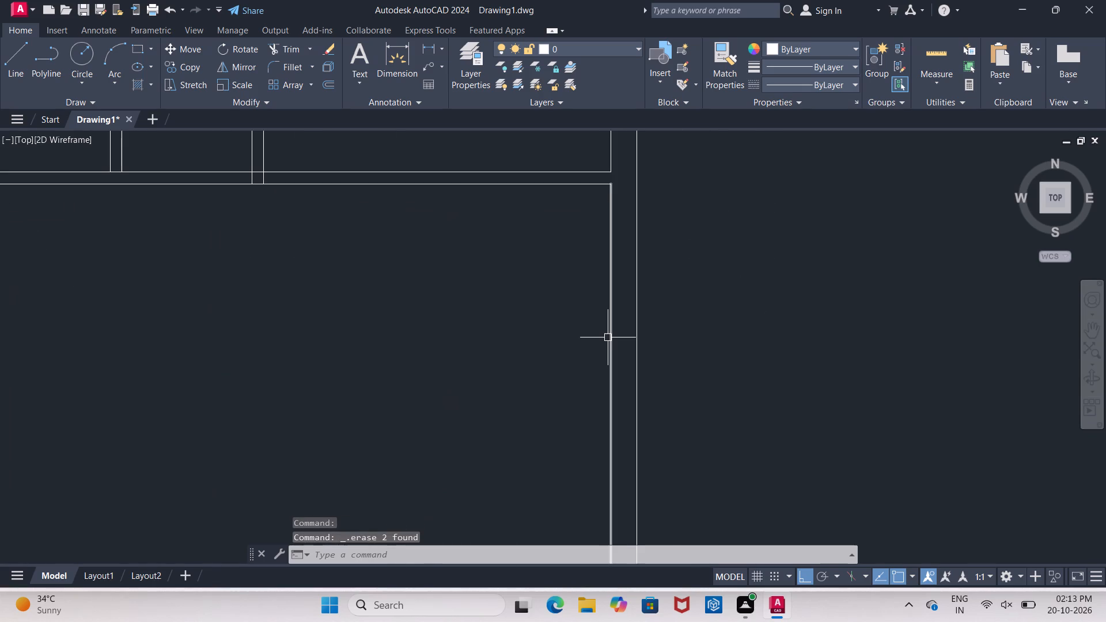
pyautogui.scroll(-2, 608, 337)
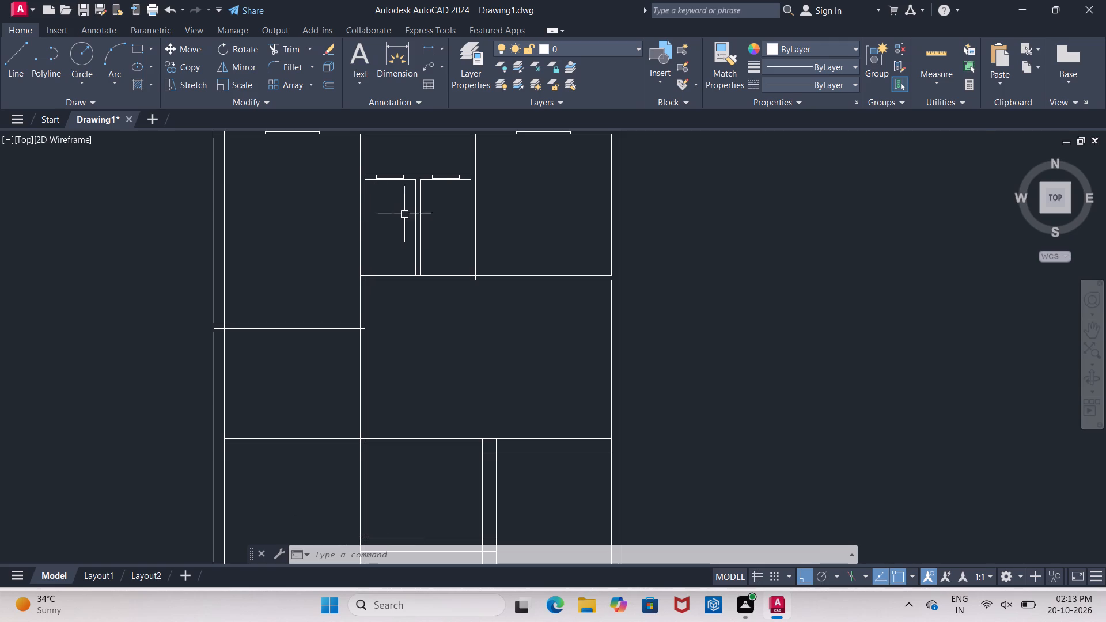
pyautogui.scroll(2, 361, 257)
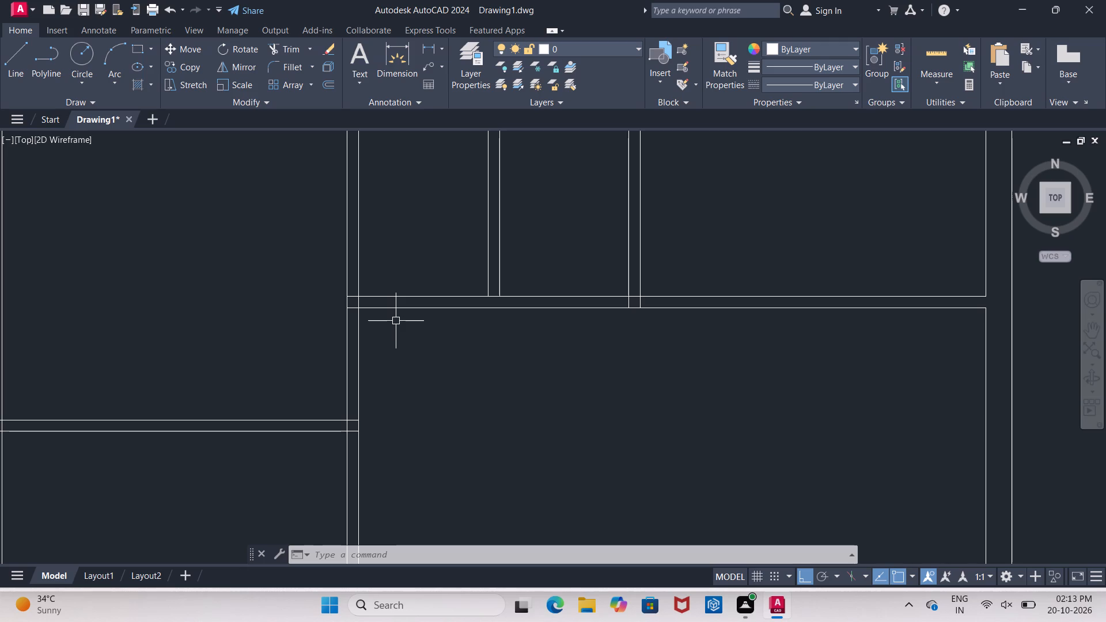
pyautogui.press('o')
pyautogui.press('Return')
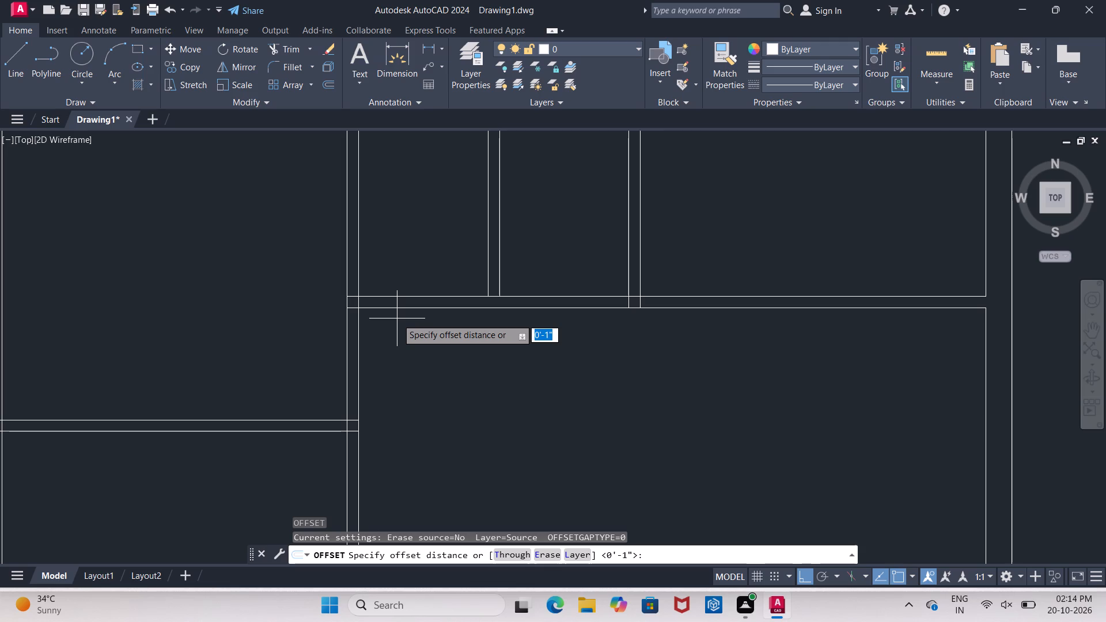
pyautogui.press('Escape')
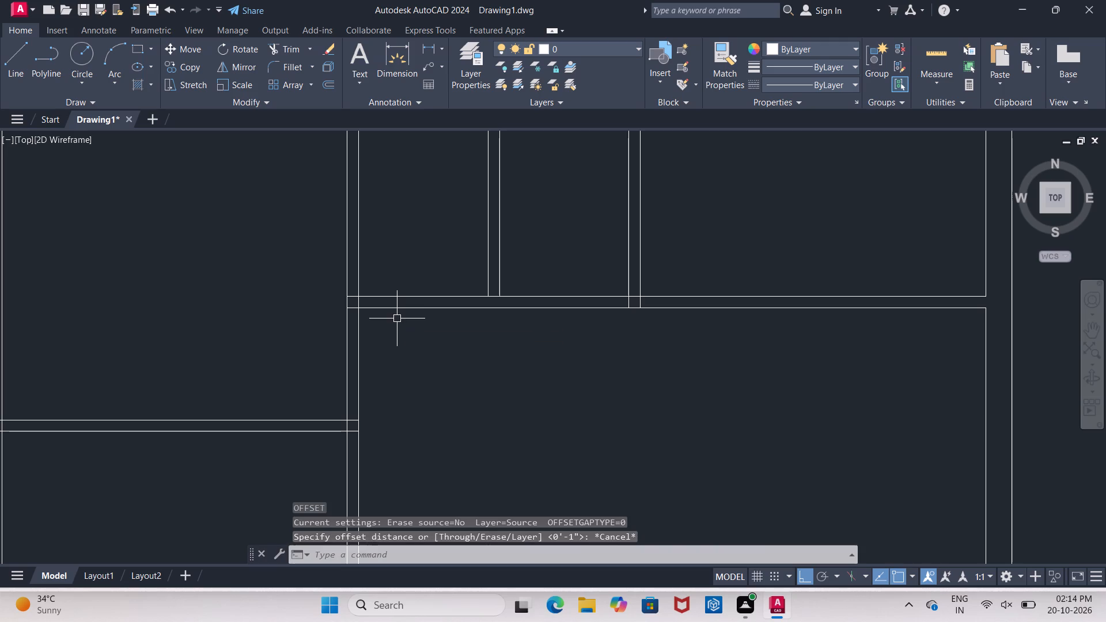
# Trim the overlapping wall lines at both ends of the lowest horizontal partition in the lower-left part of the plan.
pyautogui.scroll(-4, 396, 268)
pyautogui.scroll(1, 334, 350)
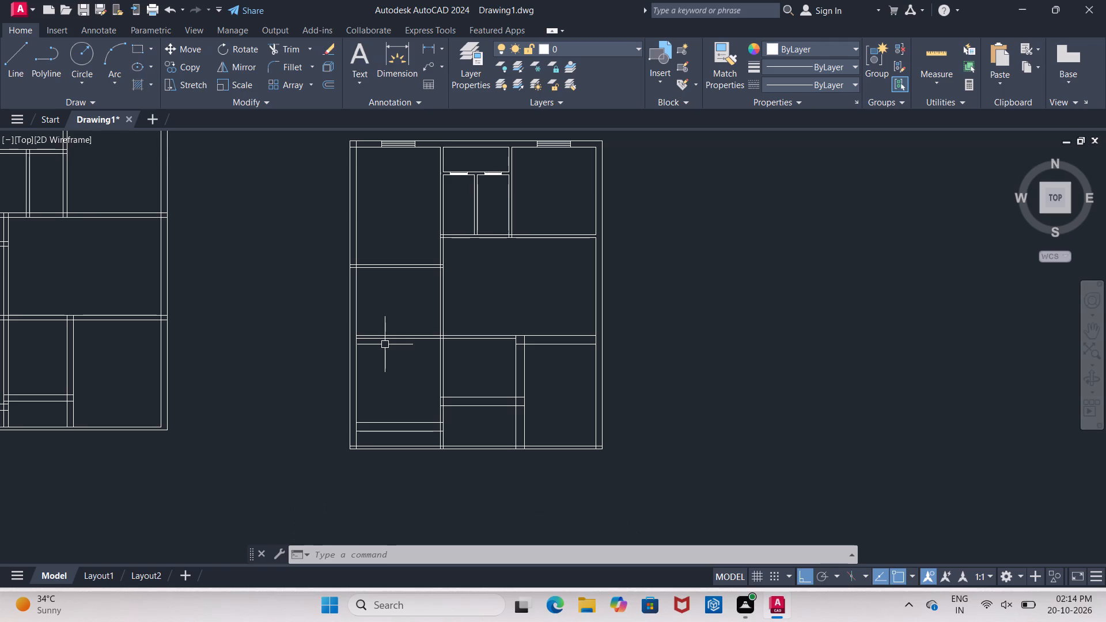
pyautogui.scroll(3, 392, 472)
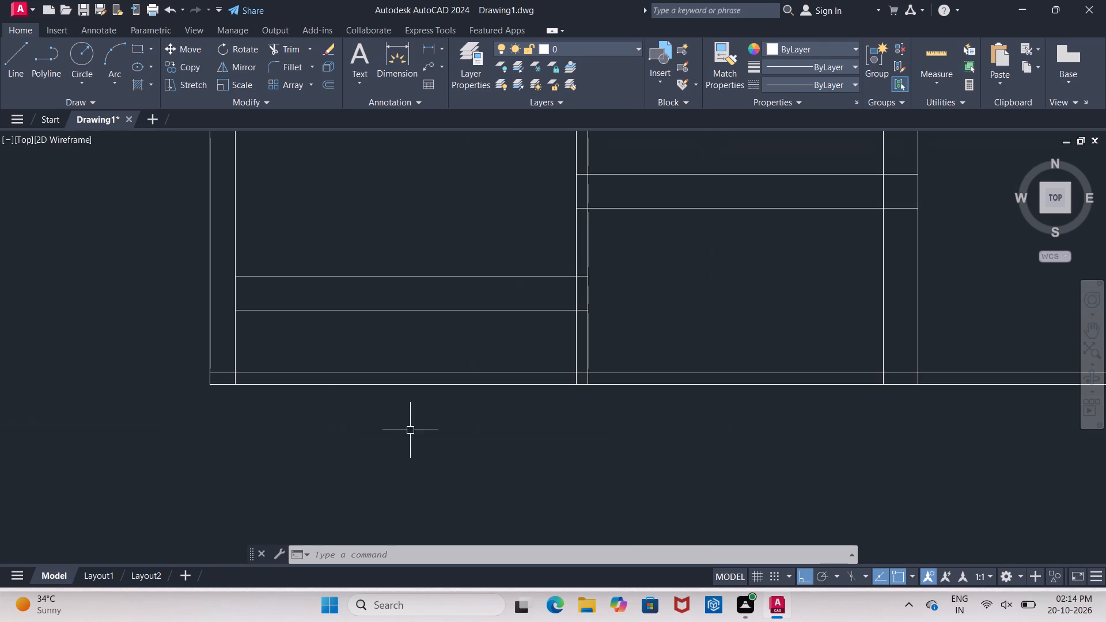
pyautogui.write('TR')
pyautogui.press('Return')
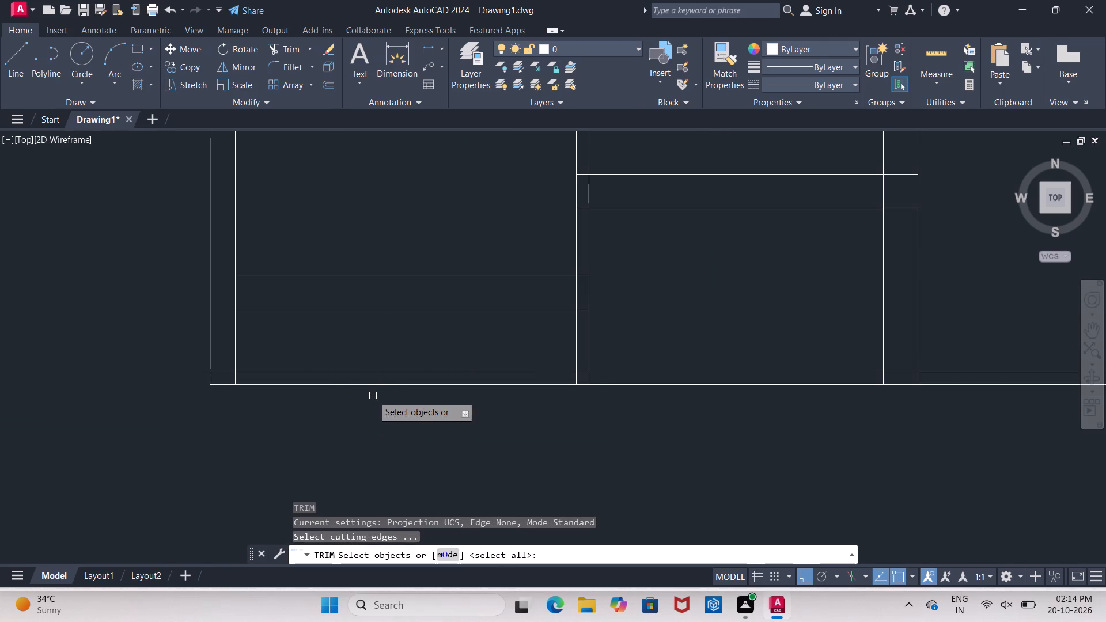
pyautogui.scroll(3, 547, 347)
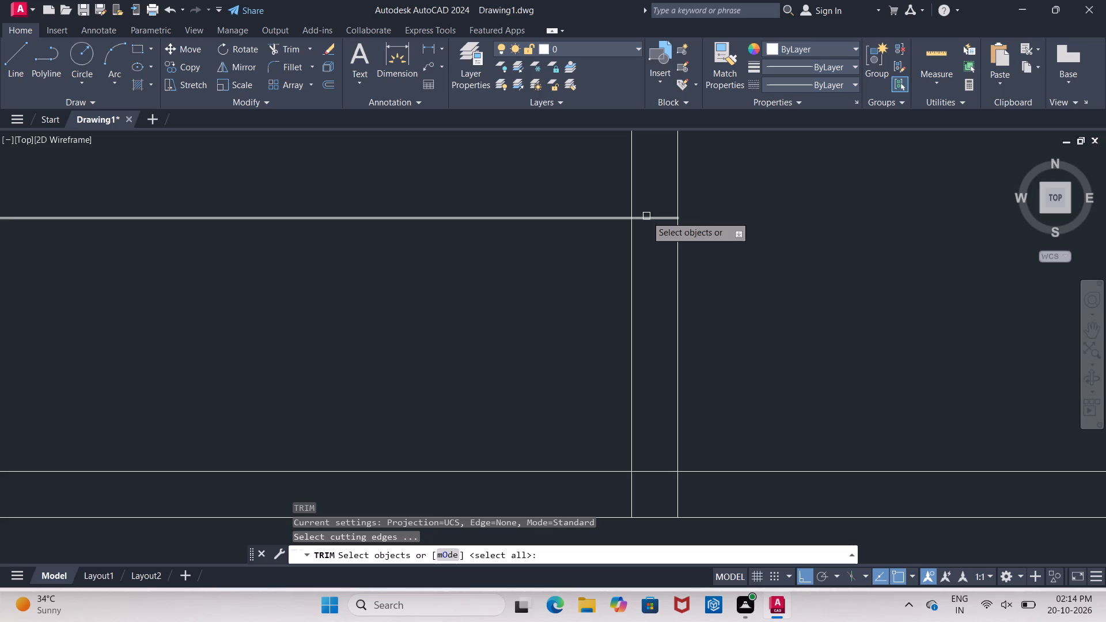
pyautogui.scroll(-2, 634, 246)
pyautogui.press('Return')
pyautogui.click(639, 245)
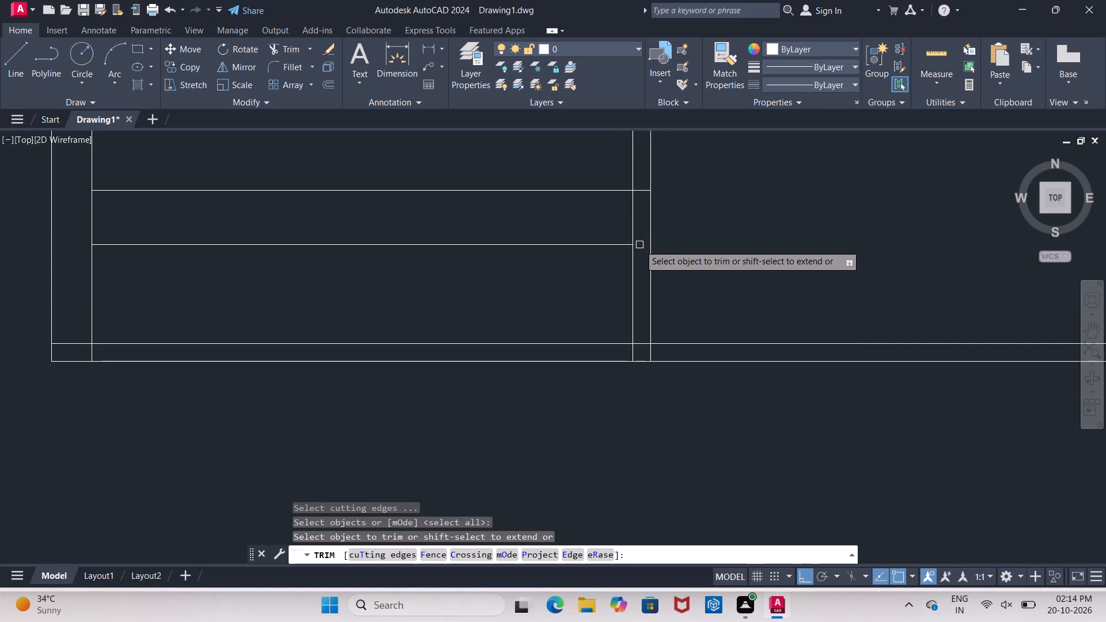
pyautogui.click(641, 192)
pyautogui.click(635, 210)
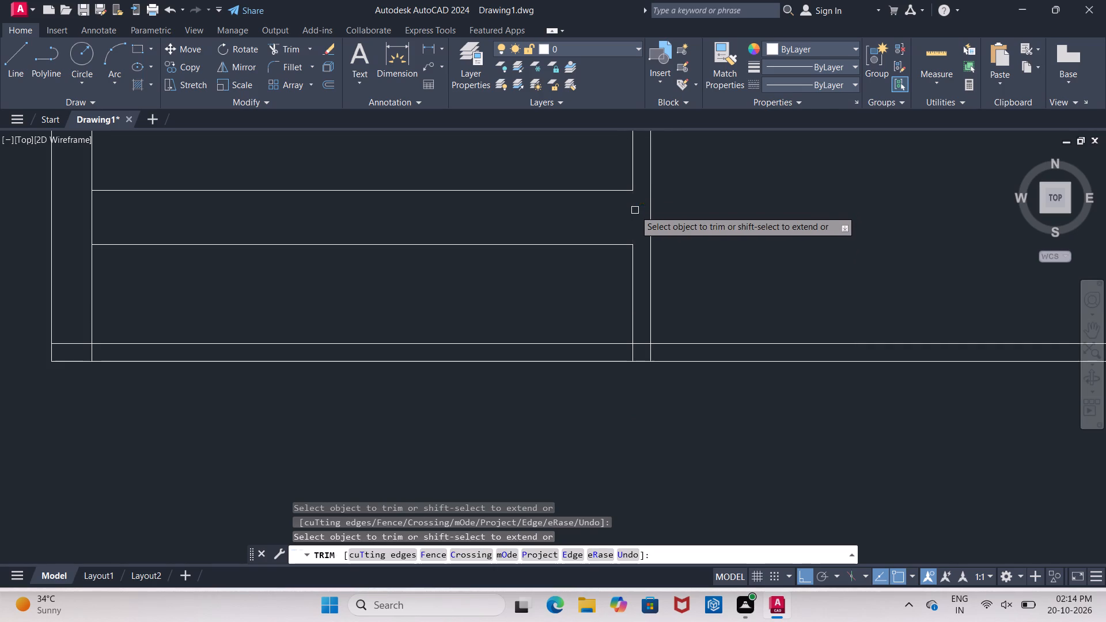
pyautogui.click(93, 211)
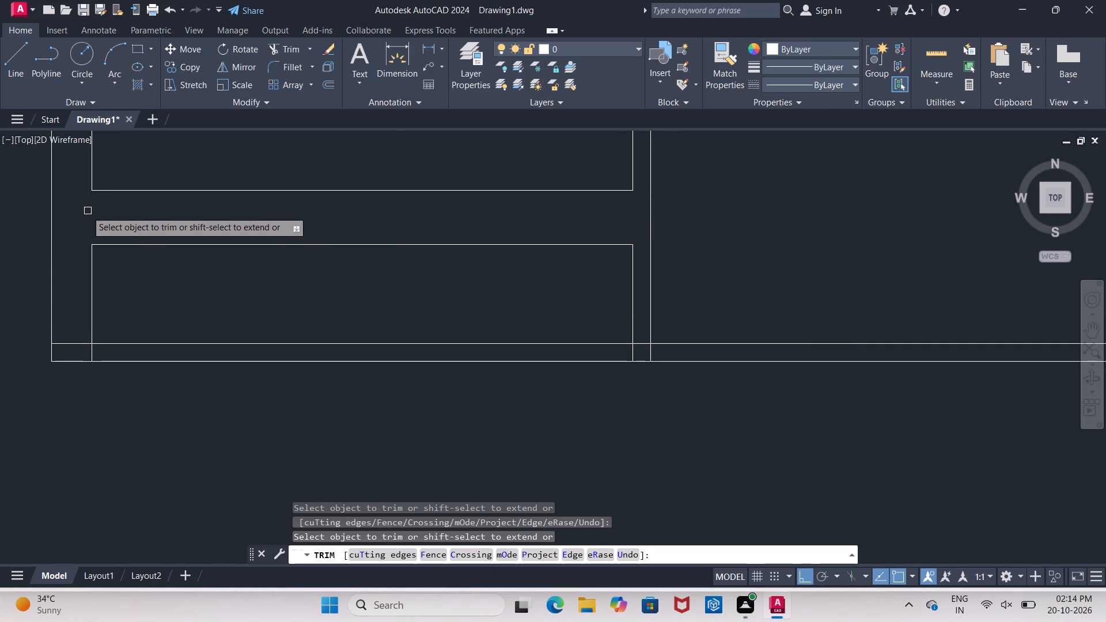
# Trim the overlapping inner wall lines at the plan's lower-left corner and the narrow room's right wall line where it crosses the bottom exterior wall.
pyautogui.click(68, 339)
pyautogui.click(69, 347)
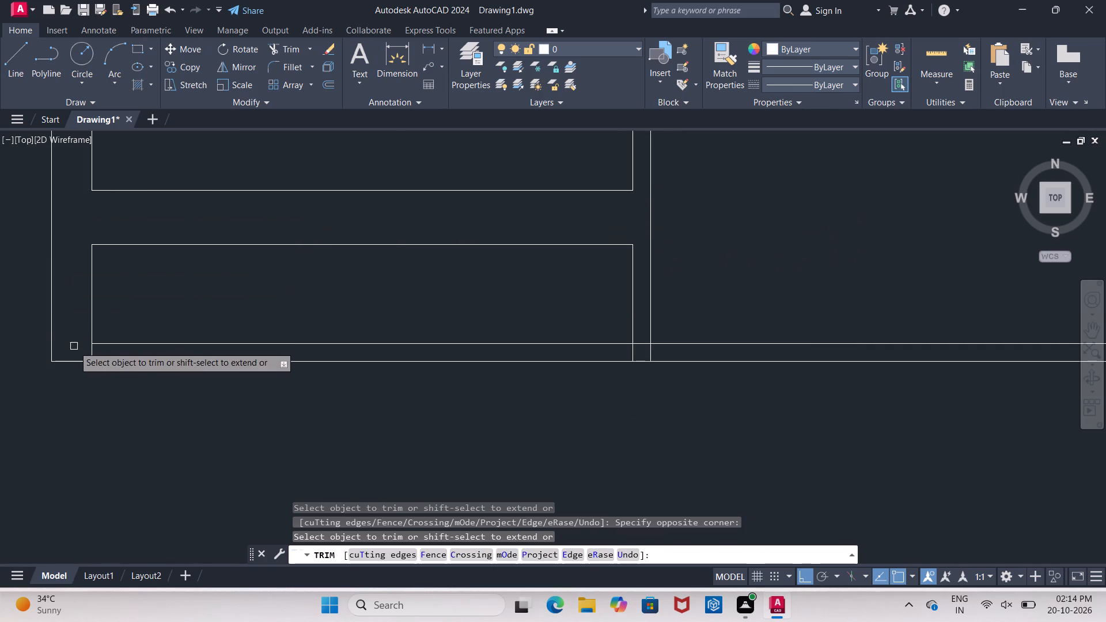
pyautogui.click(89, 353)
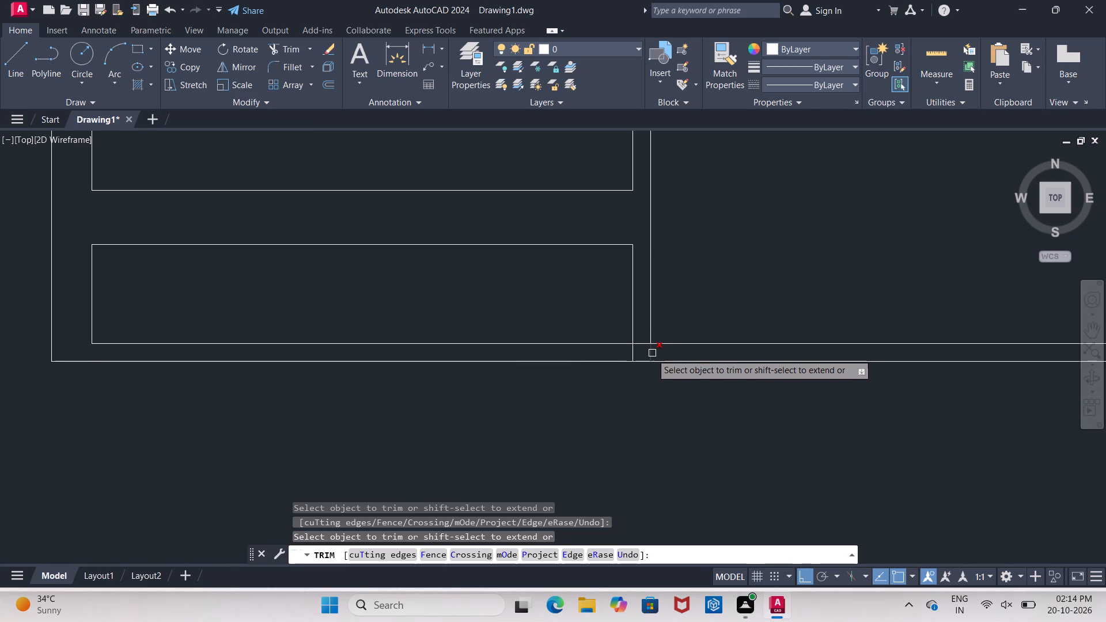
pyautogui.click(632, 355)
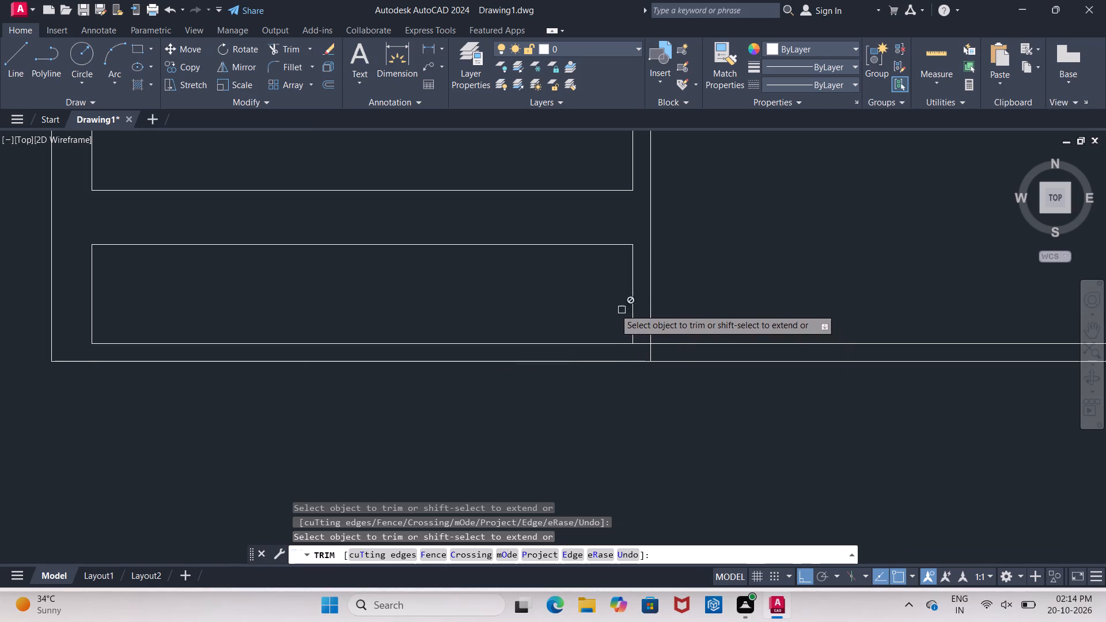
pyautogui.press('Escape')
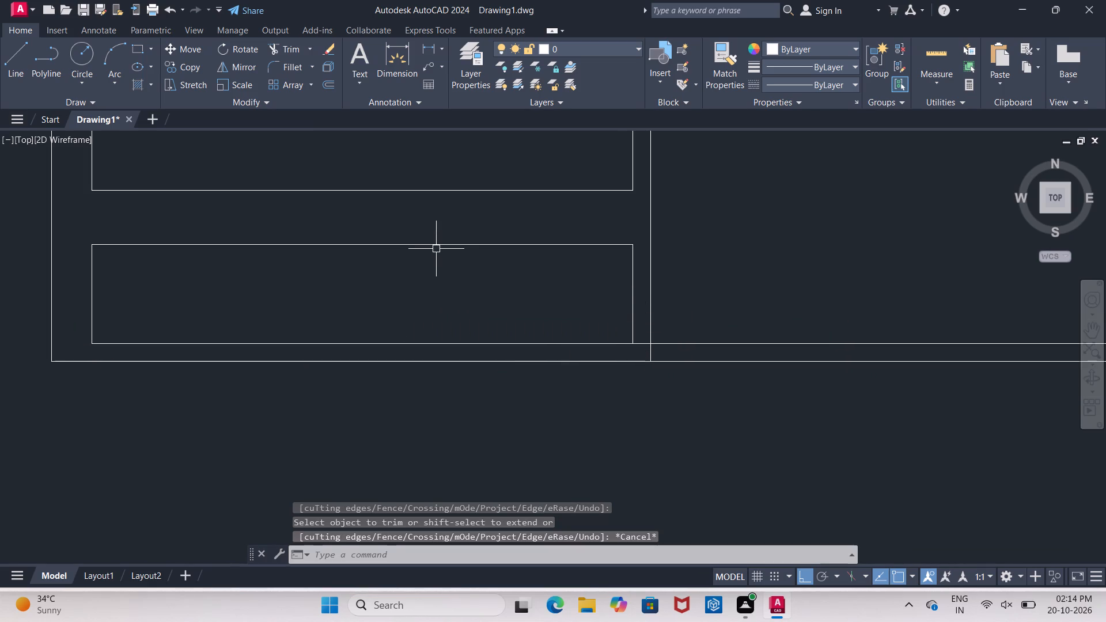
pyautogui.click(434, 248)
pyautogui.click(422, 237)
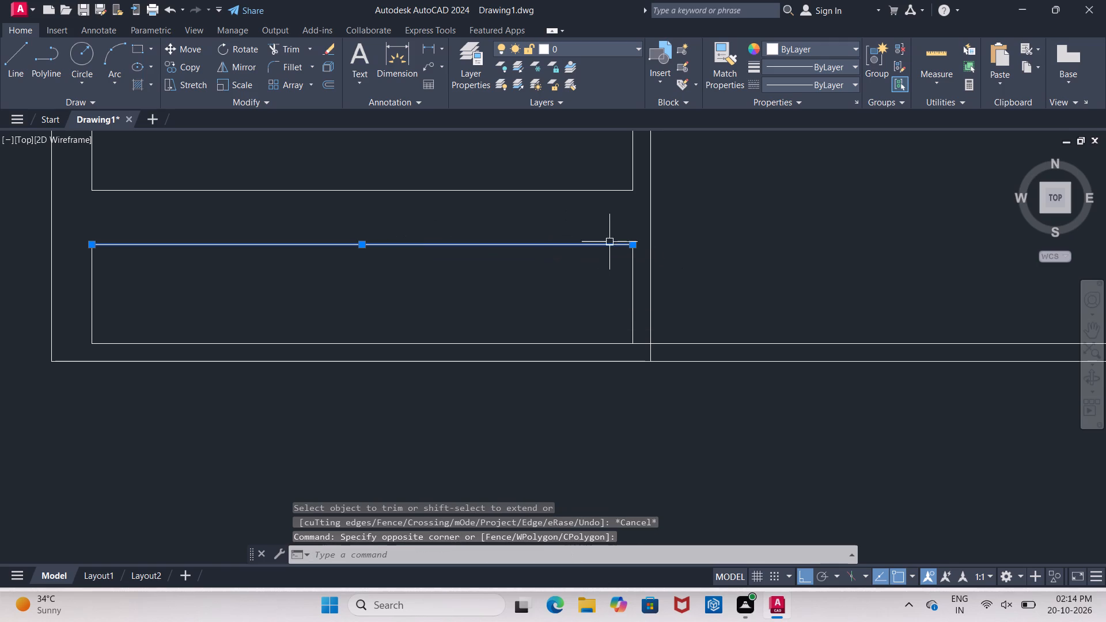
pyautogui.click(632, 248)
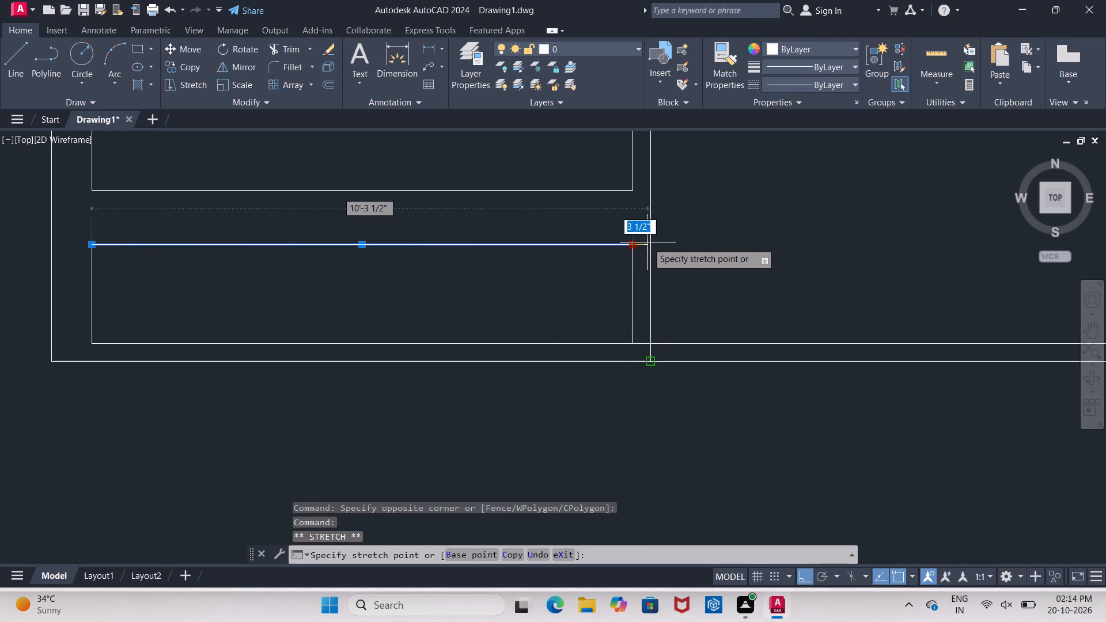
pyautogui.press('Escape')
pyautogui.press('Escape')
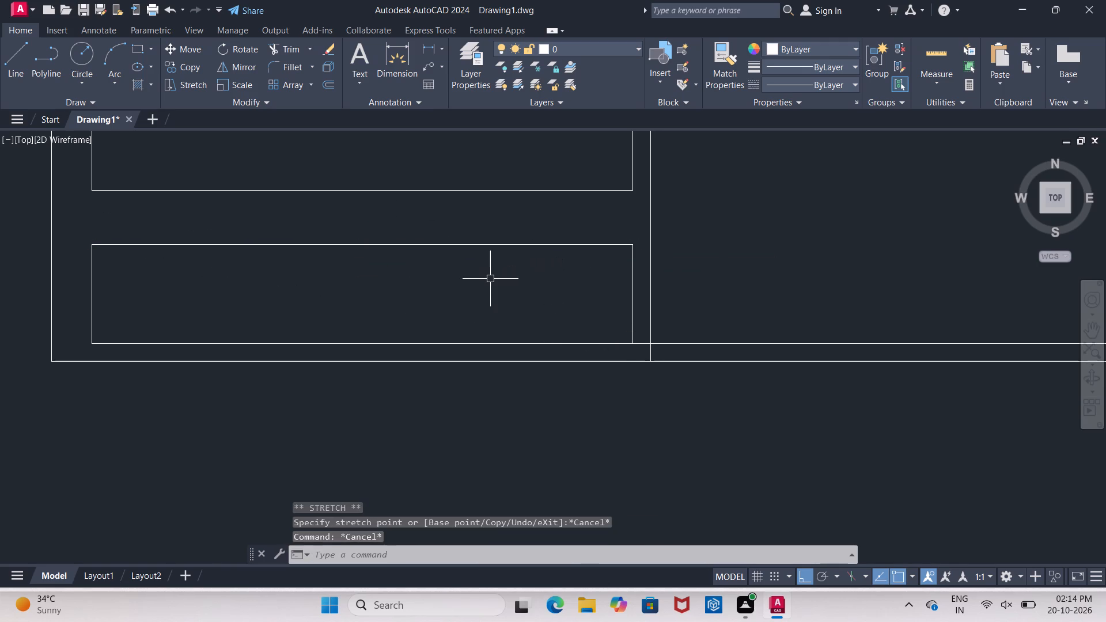
# Extend the upper edge line of the narrow lower-left room to the far face of its right wall.
pyautogui.press('e')
pyautogui.press('x')
pyautogui.press('Return')
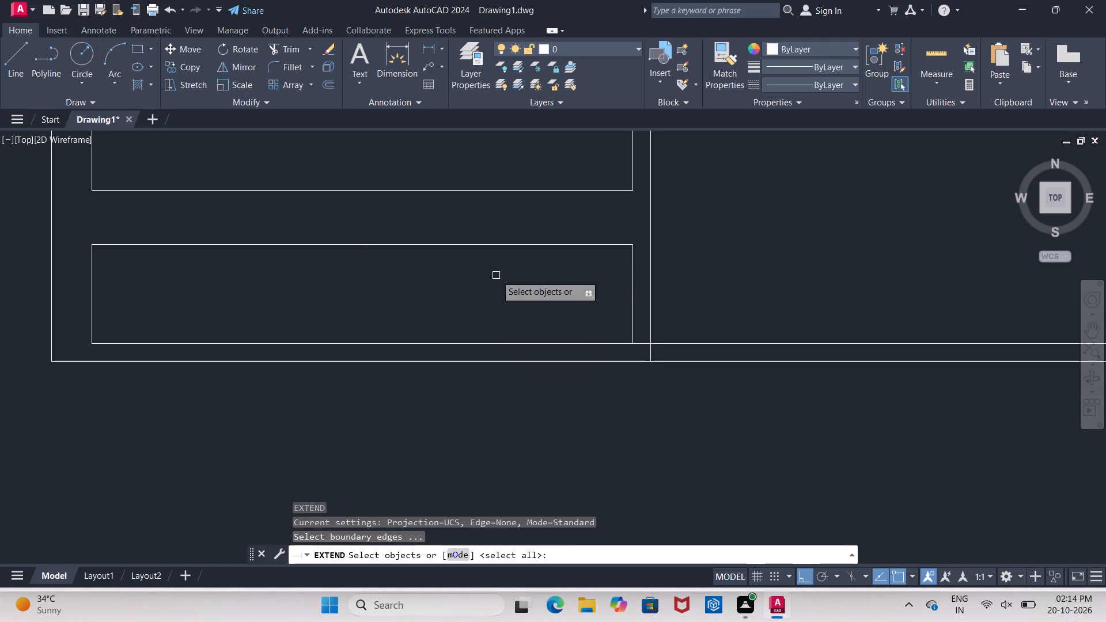
pyautogui.press('Return')
pyautogui.click(505, 244)
pyautogui.press('Escape')
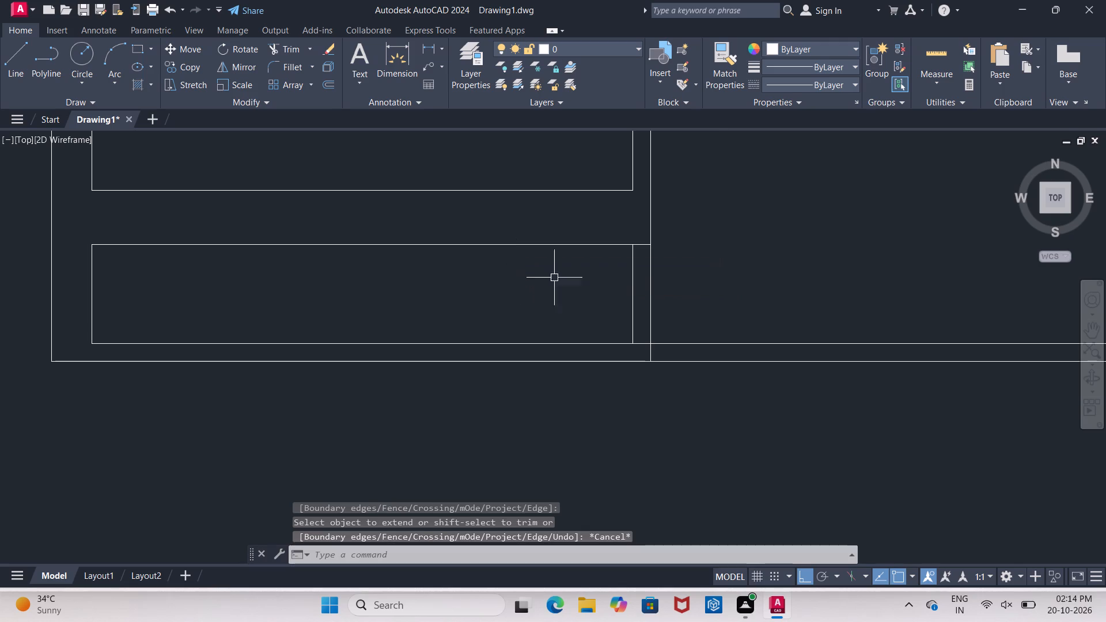
# Delete the inner vertical line at the right end of the narrow lower-left room.
pyautogui.click(635, 292)
pyautogui.press('Delete')
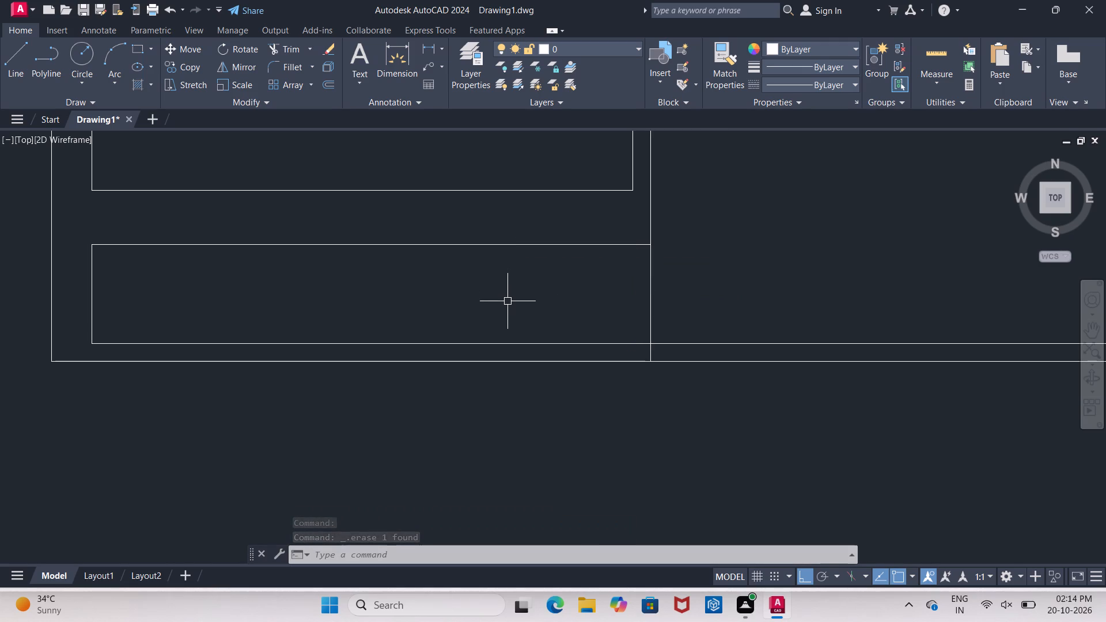
# Trim the remaining right wall line of the narrow lower-left room where it crosses the bottom exterior wall.
pyautogui.press('r')
pyautogui.press('BackSpace')
pyautogui.write('TR')
pyautogui.press('Return')
pyautogui.press('Return')
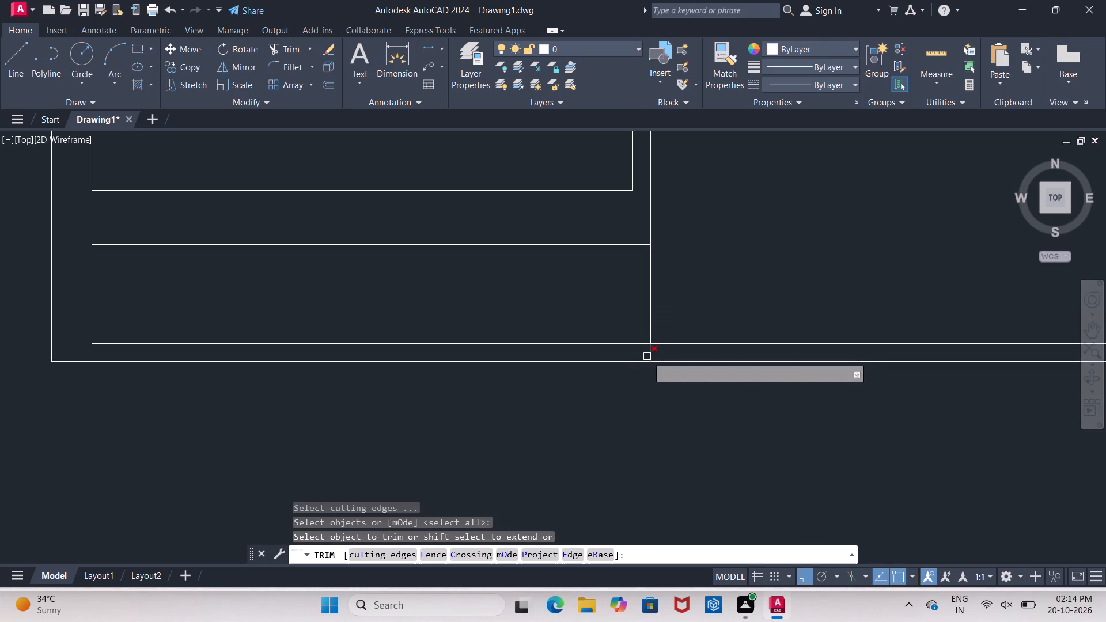
pyautogui.click(652, 352)
pyautogui.scroll(-4, 461, 332)
pyautogui.scroll(1, 575, 360)
pyautogui.scroll(1, 521, 361)
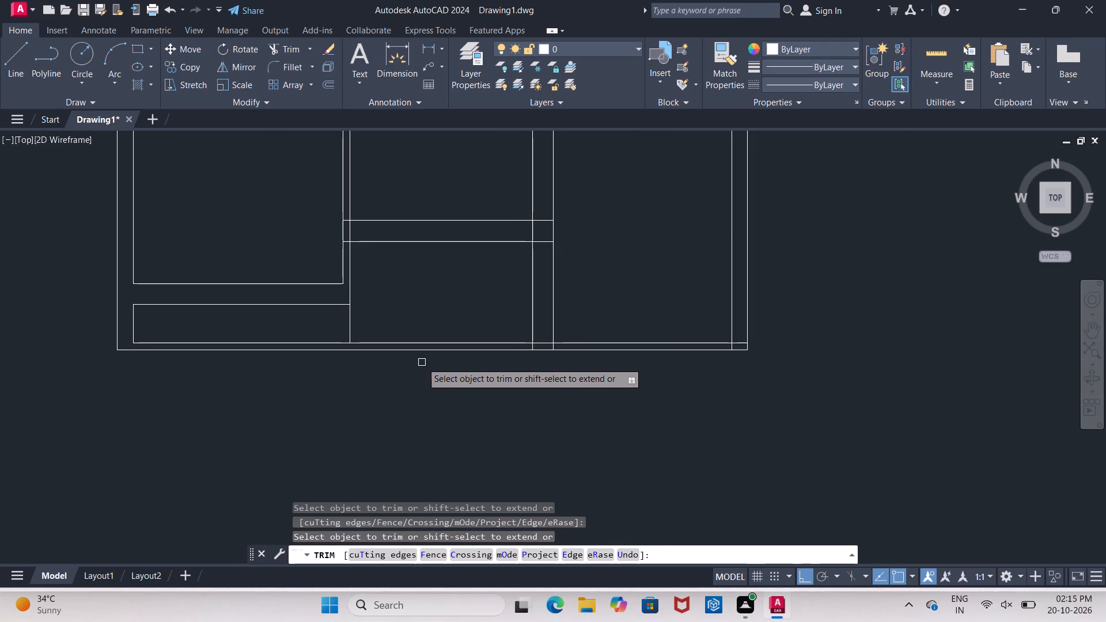
pyautogui.press('Escape')
# Draw a vertical line across the horizontal wall above the narrow lower-left room, from its upper edge's midpoint, and trim the overshoot below the wall.
pyautogui.scroll(2, 105, 322)
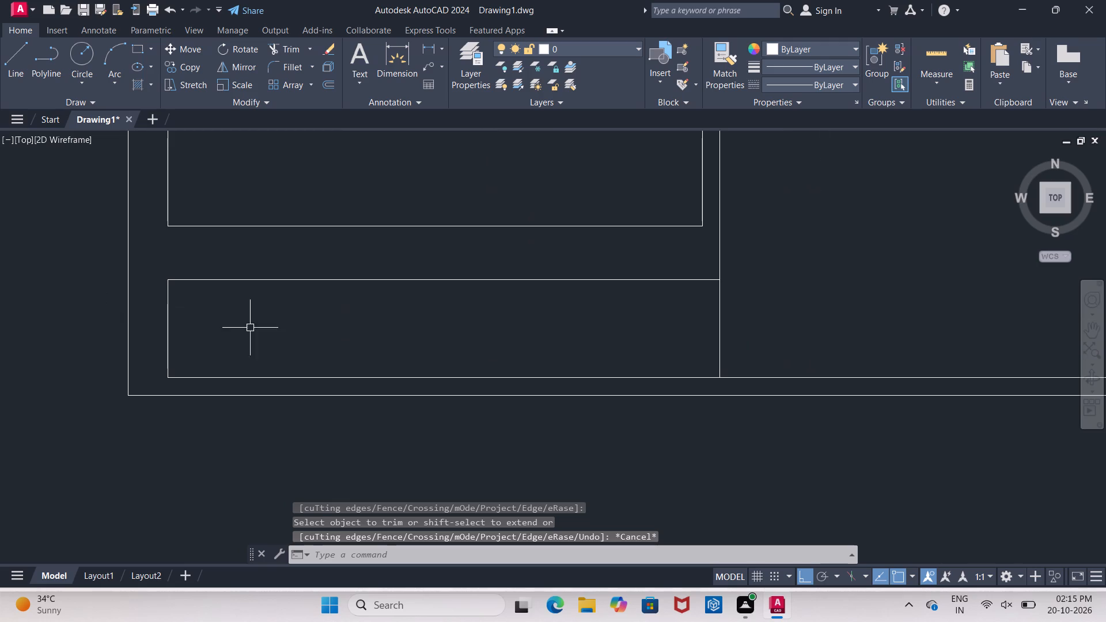
pyautogui.press('l')
pyautogui.press('Return')
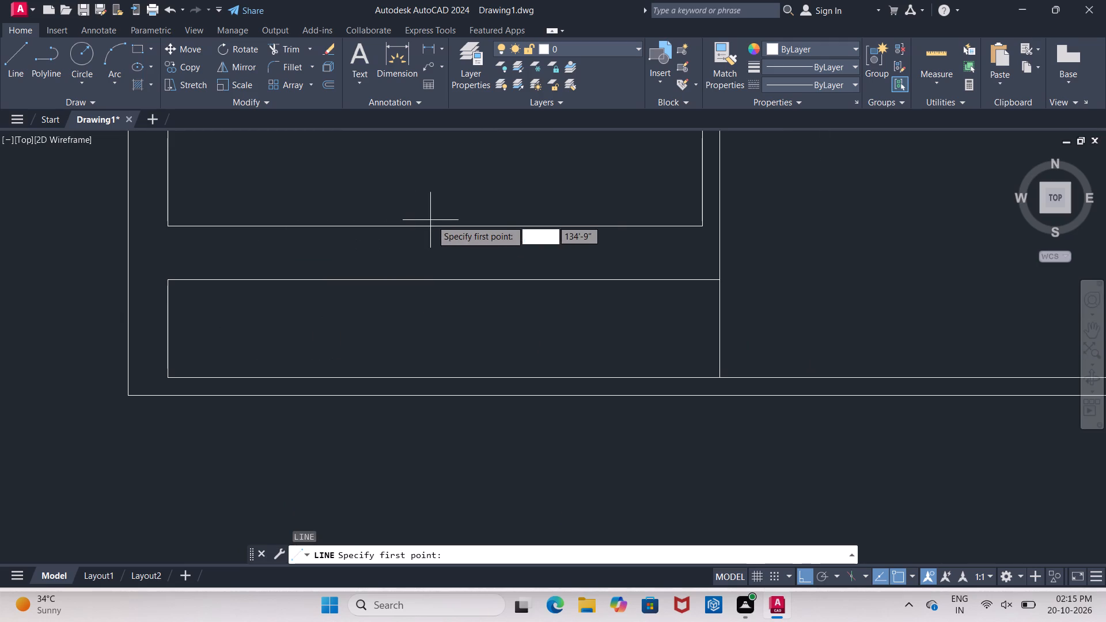
pyautogui.click(431, 226)
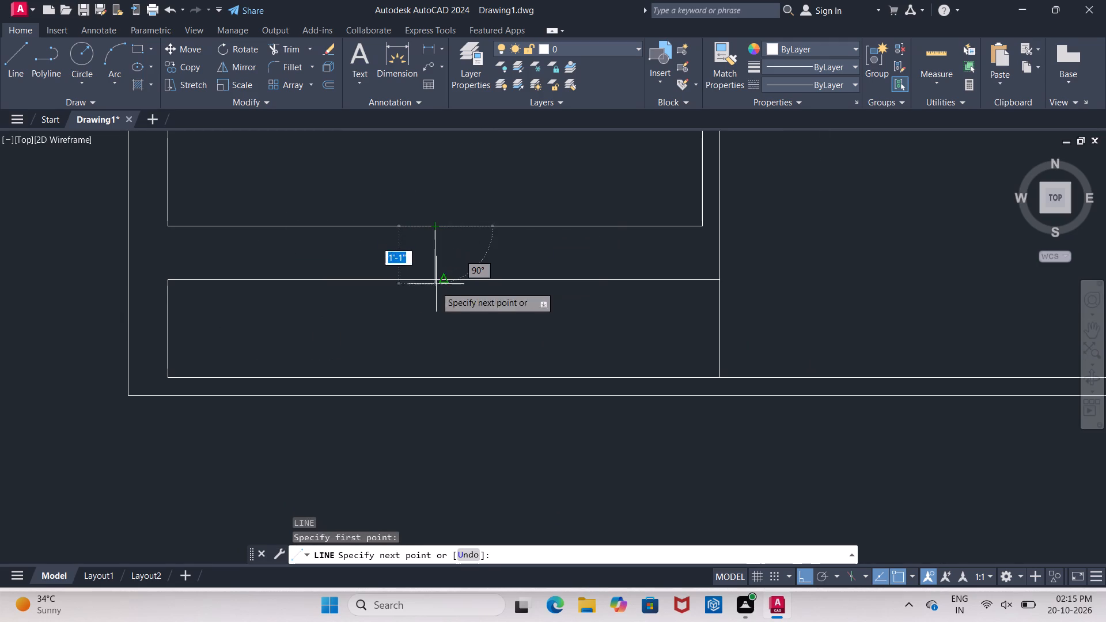
pyautogui.click(434, 295)
pyautogui.press('Return')
pyautogui.write('TR')
pyautogui.press('Return')
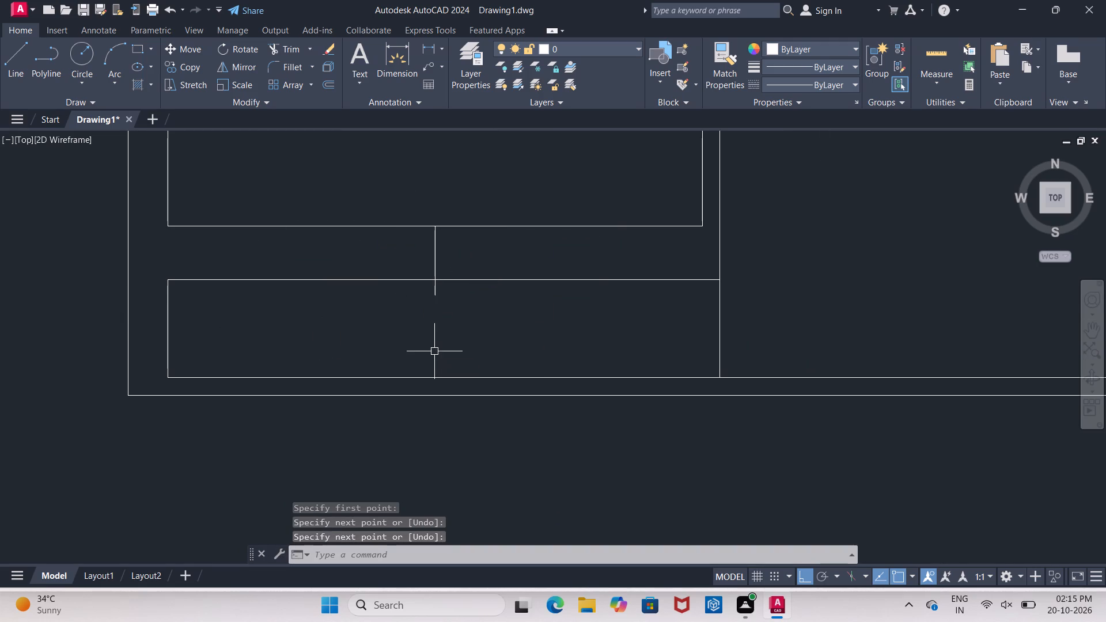
pyautogui.press('Return')
pyautogui.click(436, 293)
pyautogui.press('Escape')
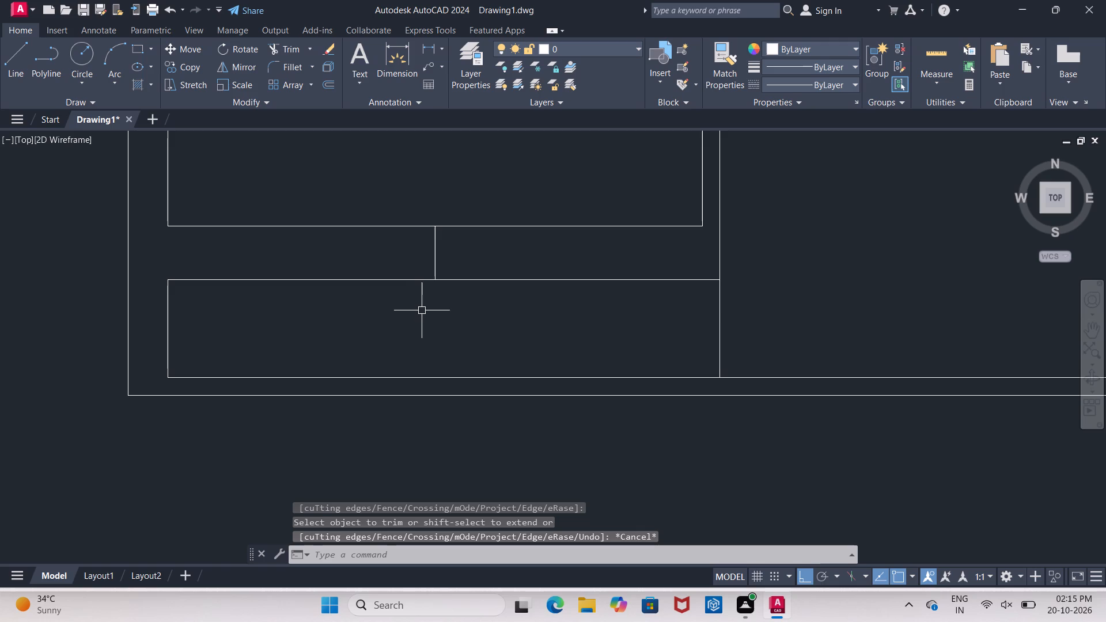
# Offset the short vertical line across the wall 2' to each side.
pyautogui.scroll(-3, 395, 353)
pyautogui.scroll(2, 413, 297)
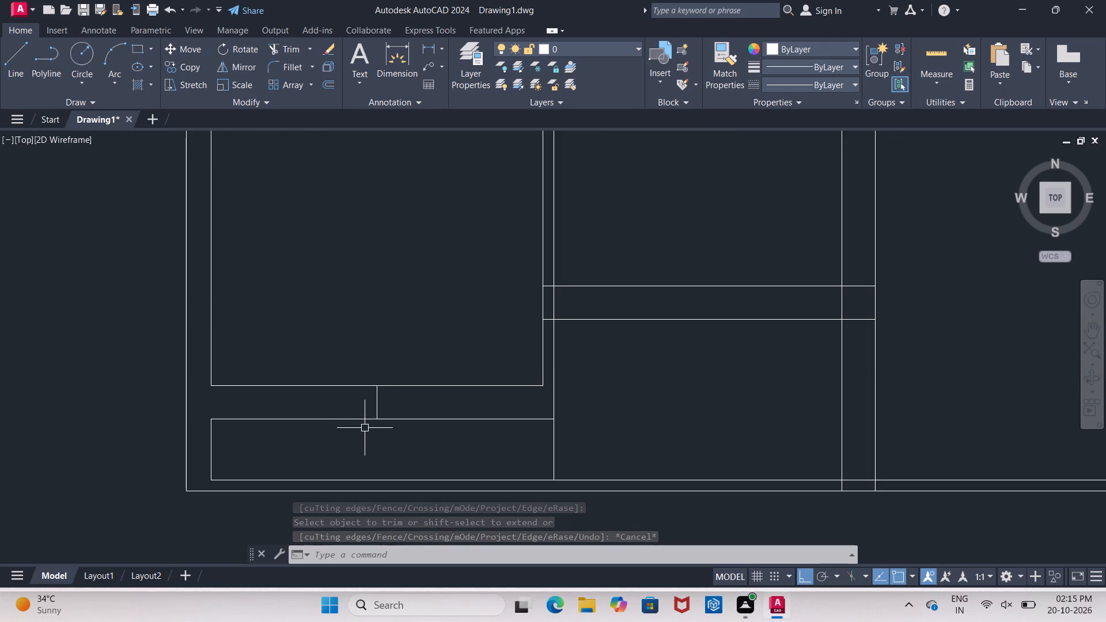
pyautogui.press('o')
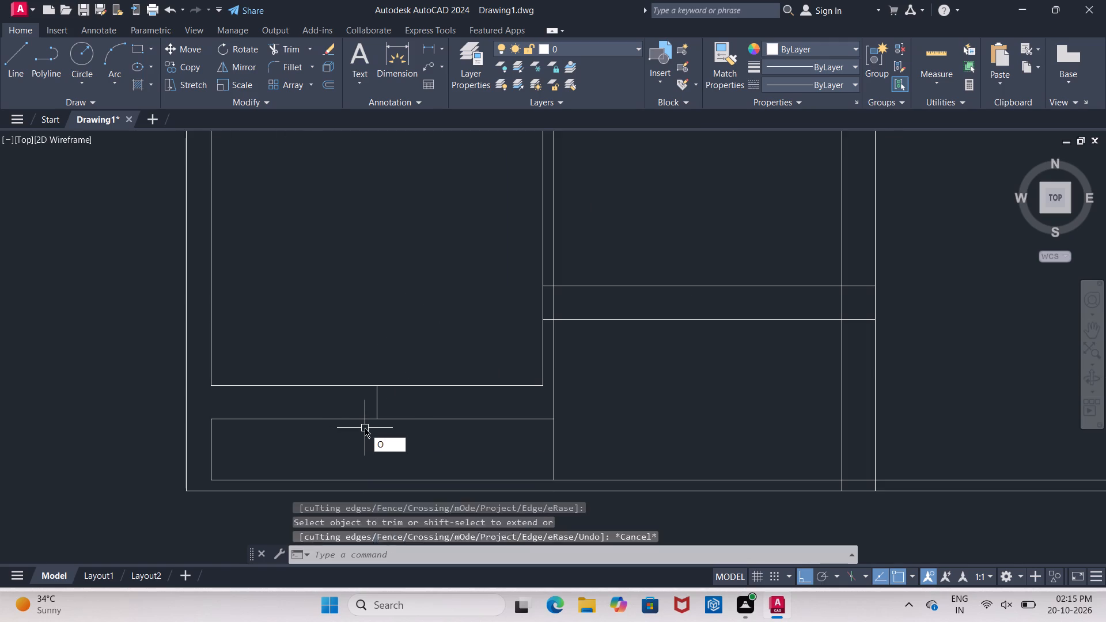
pyautogui.press('Return')
pyautogui.press('2')
pyautogui.press("'")
pyautogui.press('Return')
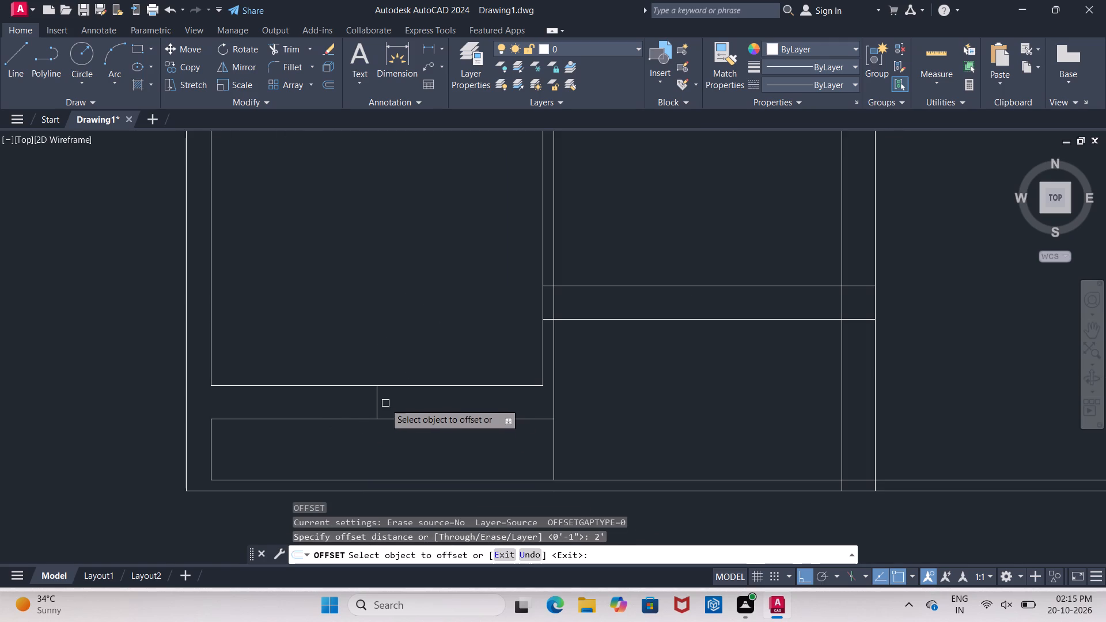
pyautogui.click(377, 406)
pyautogui.click(448, 393)
pyautogui.click(376, 401)
pyautogui.click(316, 408)
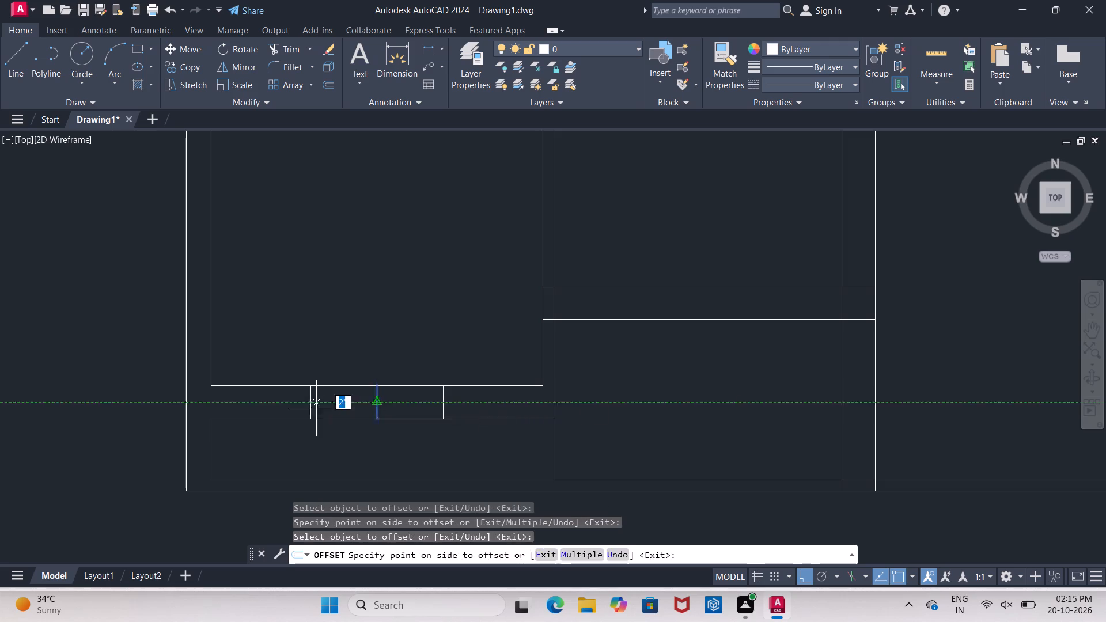
pyautogui.press('Escape')
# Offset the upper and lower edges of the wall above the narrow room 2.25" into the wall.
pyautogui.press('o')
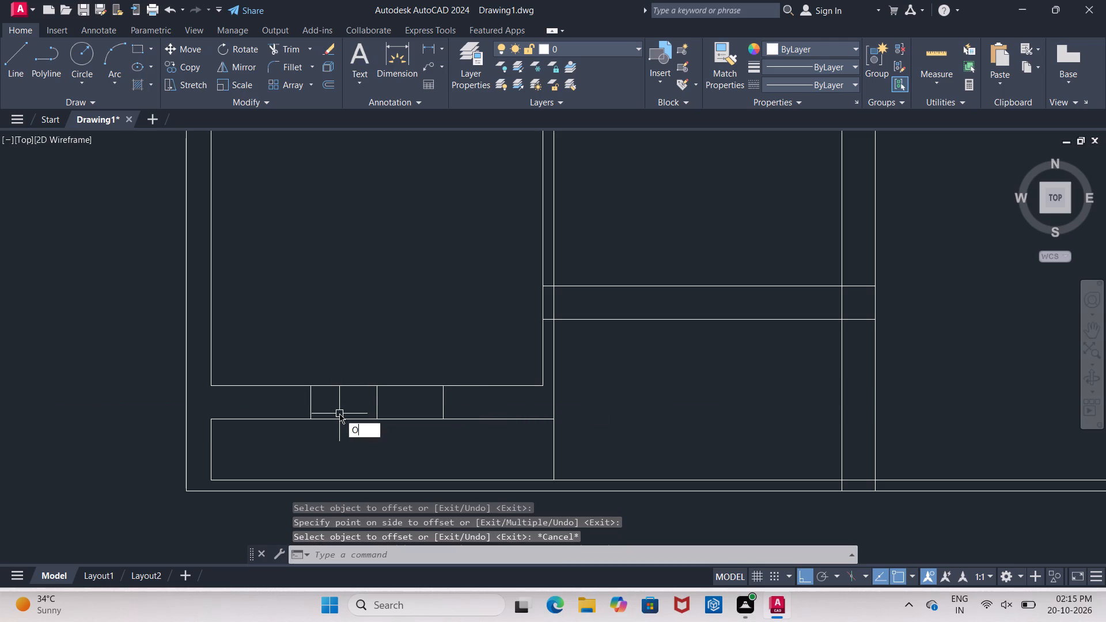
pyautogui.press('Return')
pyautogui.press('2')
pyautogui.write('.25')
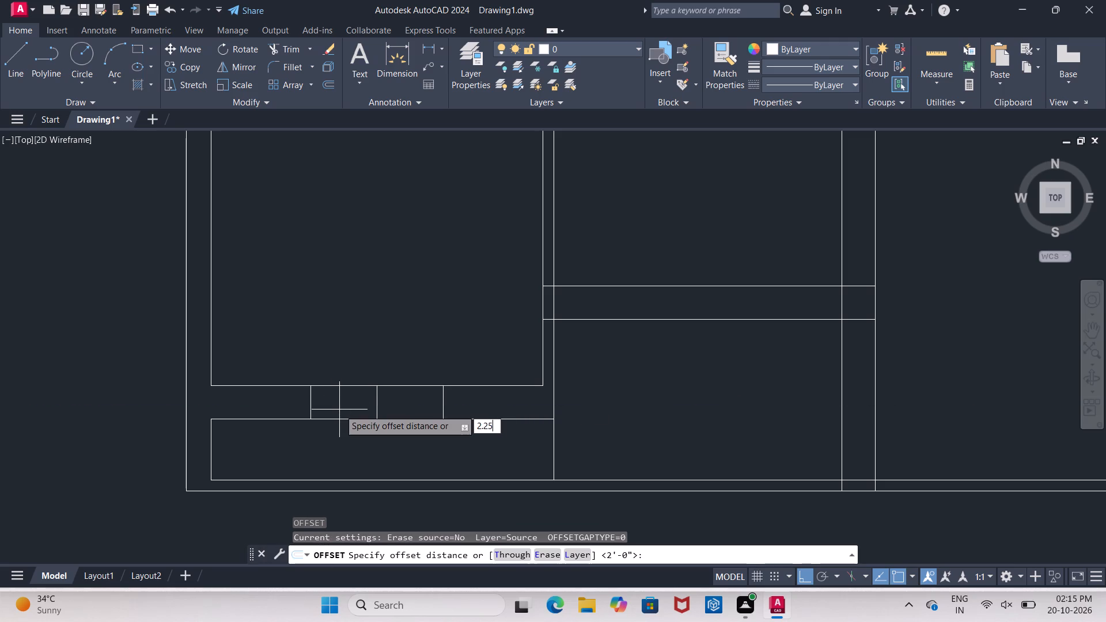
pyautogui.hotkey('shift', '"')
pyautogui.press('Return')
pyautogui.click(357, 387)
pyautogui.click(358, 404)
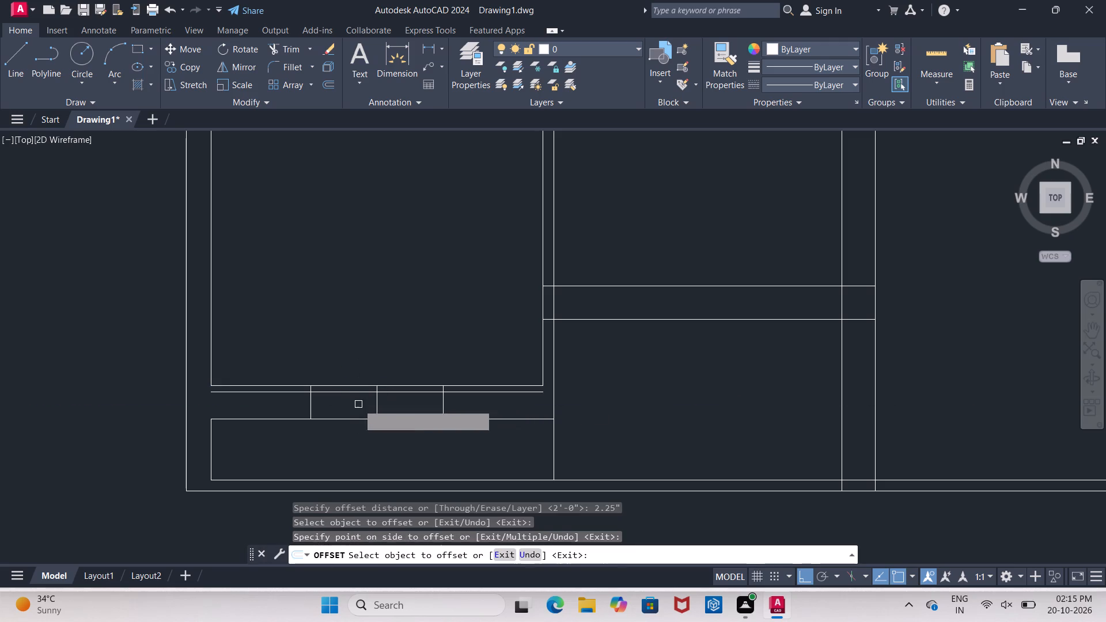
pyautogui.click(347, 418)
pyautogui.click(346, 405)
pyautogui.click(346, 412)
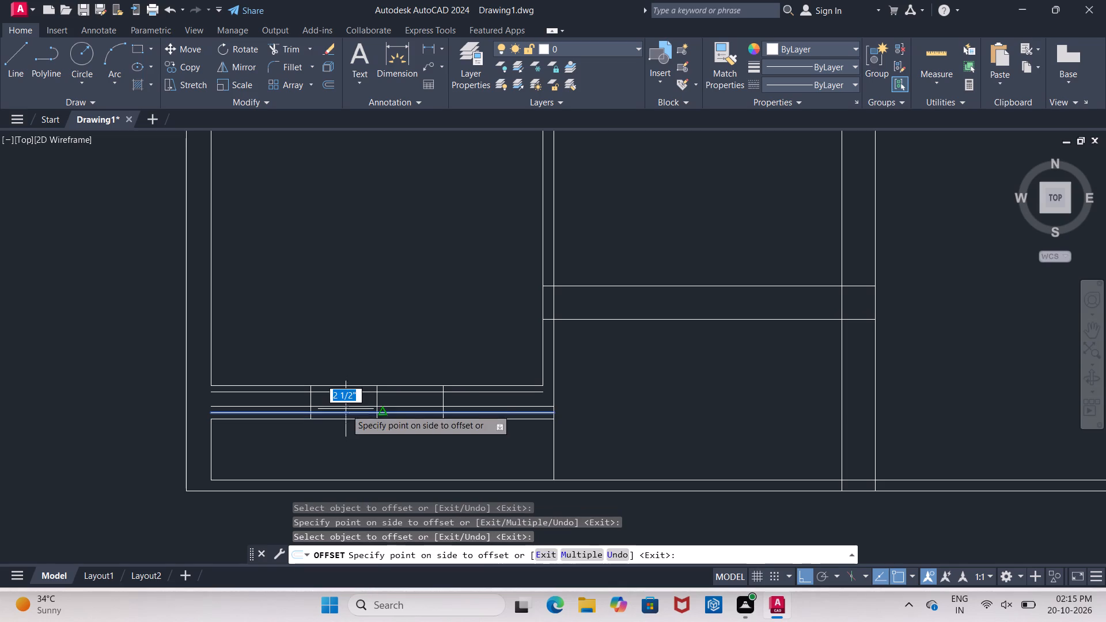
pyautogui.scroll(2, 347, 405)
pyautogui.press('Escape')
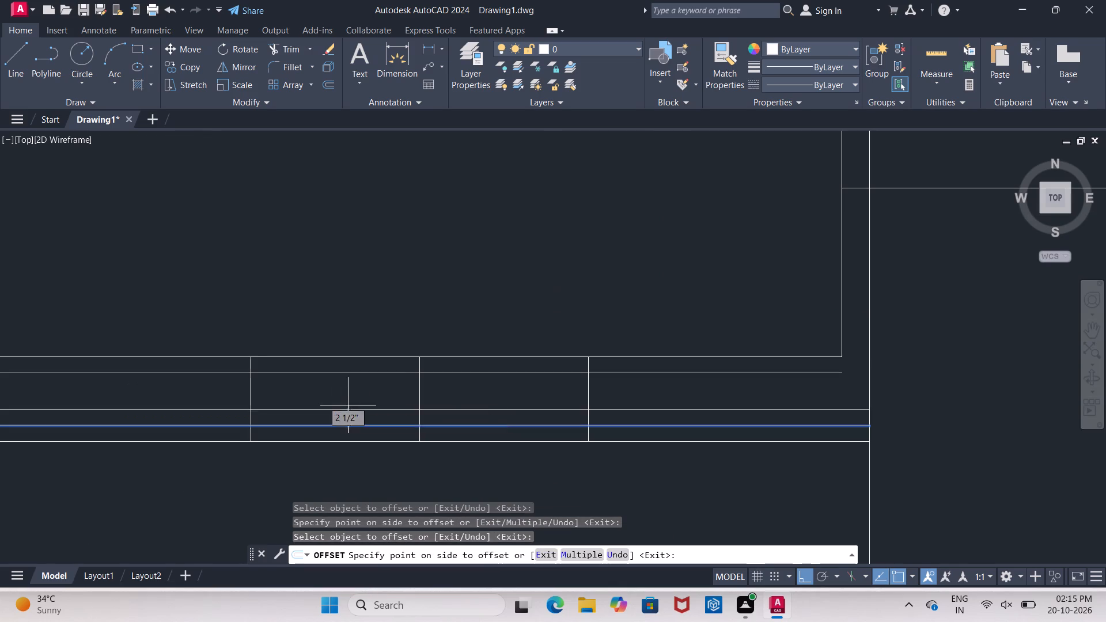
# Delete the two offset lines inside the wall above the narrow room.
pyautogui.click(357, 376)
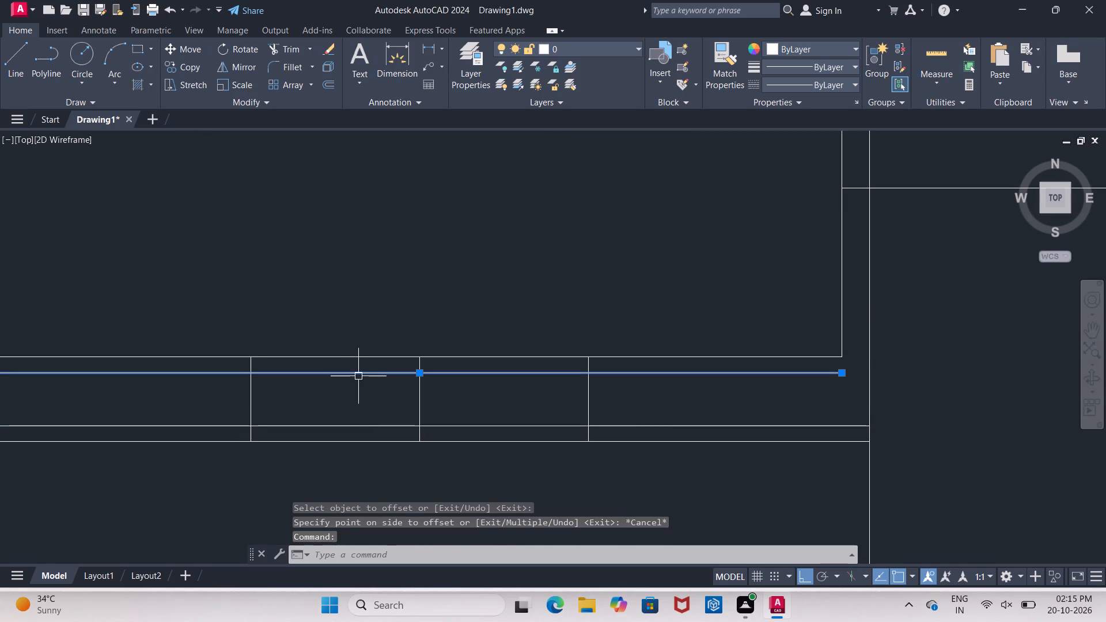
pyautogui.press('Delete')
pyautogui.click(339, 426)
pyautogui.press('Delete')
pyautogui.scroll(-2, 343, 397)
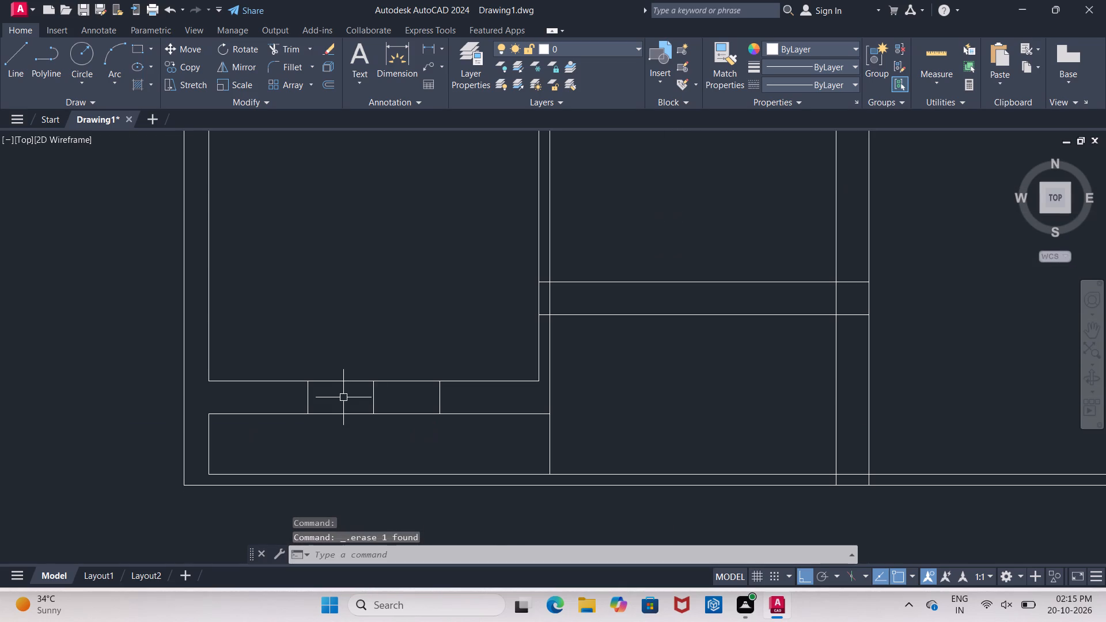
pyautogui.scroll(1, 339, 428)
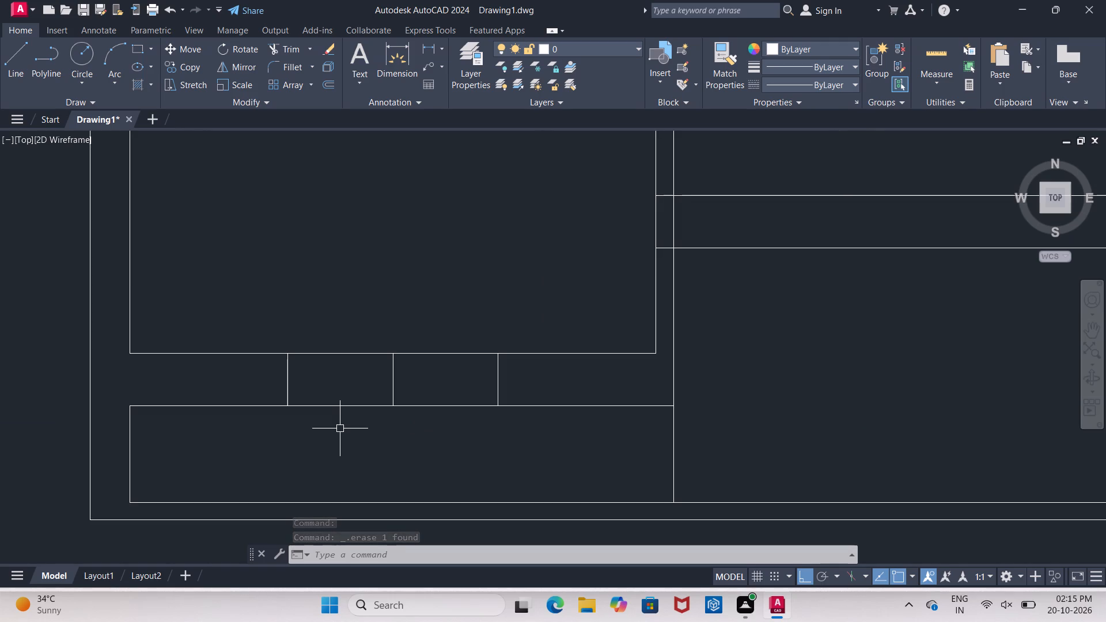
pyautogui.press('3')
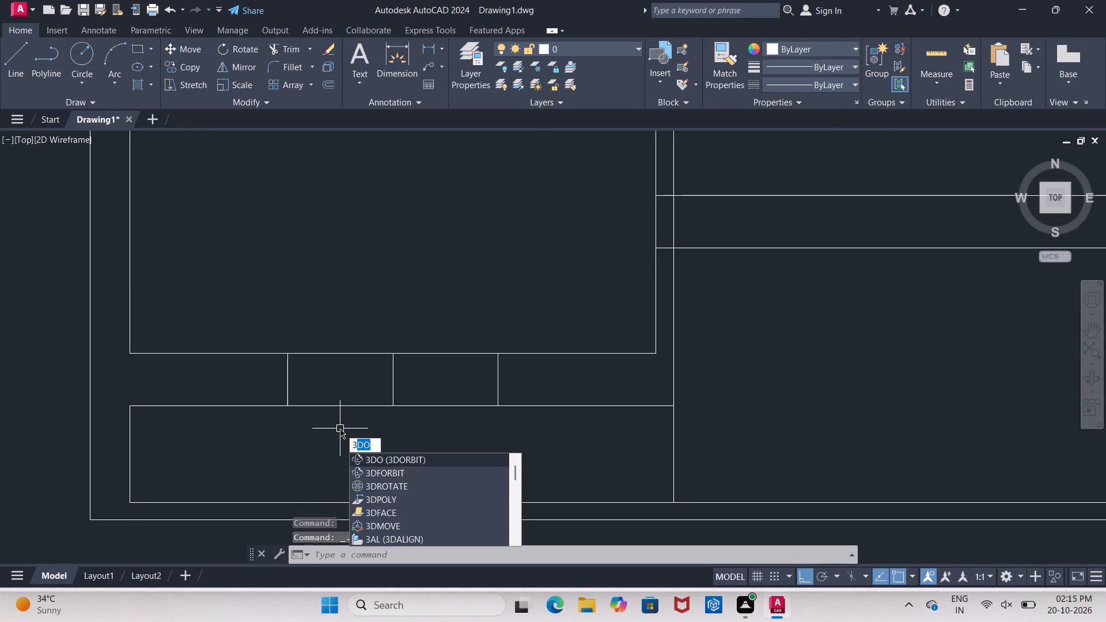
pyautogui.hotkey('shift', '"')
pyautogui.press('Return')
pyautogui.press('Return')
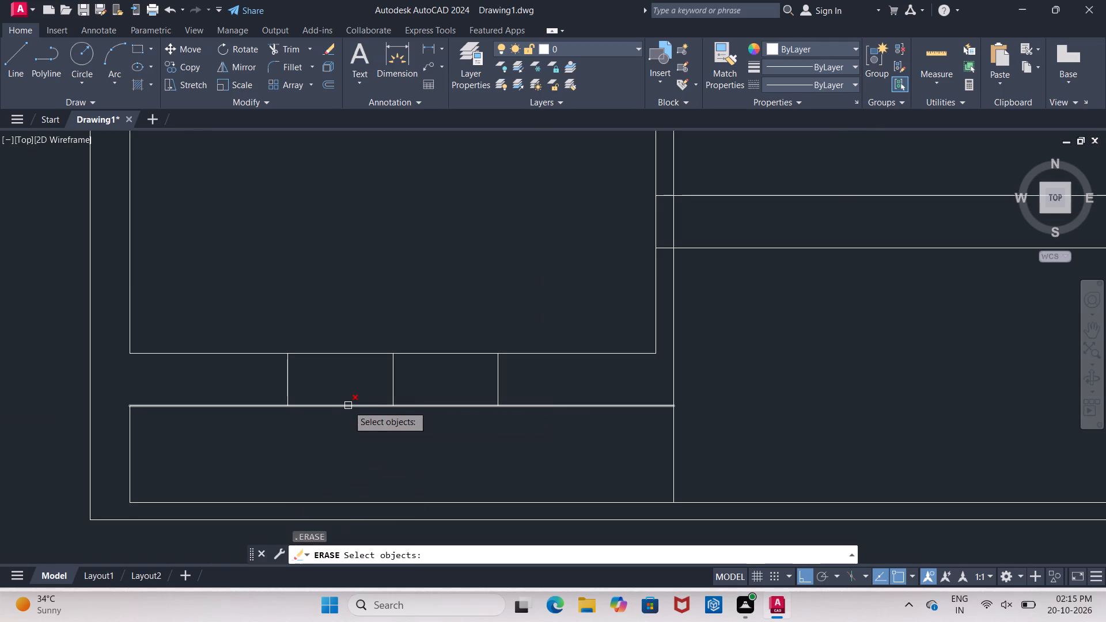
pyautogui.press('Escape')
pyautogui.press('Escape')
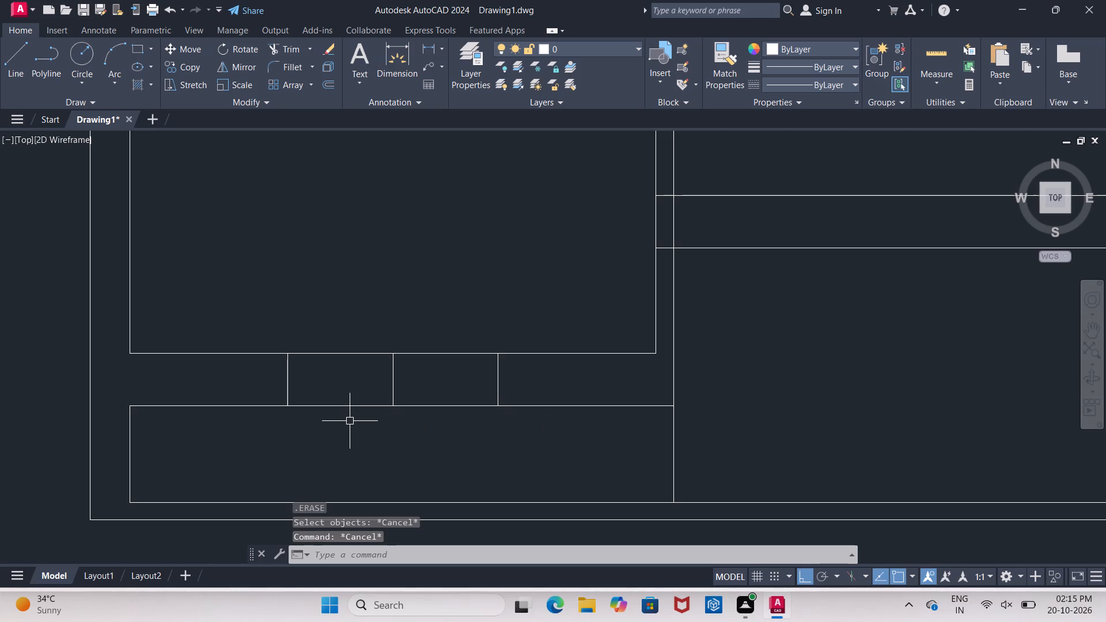
# Offset the lower edge of the wall above the narrow room upward twice at 4" spacing.
pyautogui.press('o')
pyautogui.press('Return')
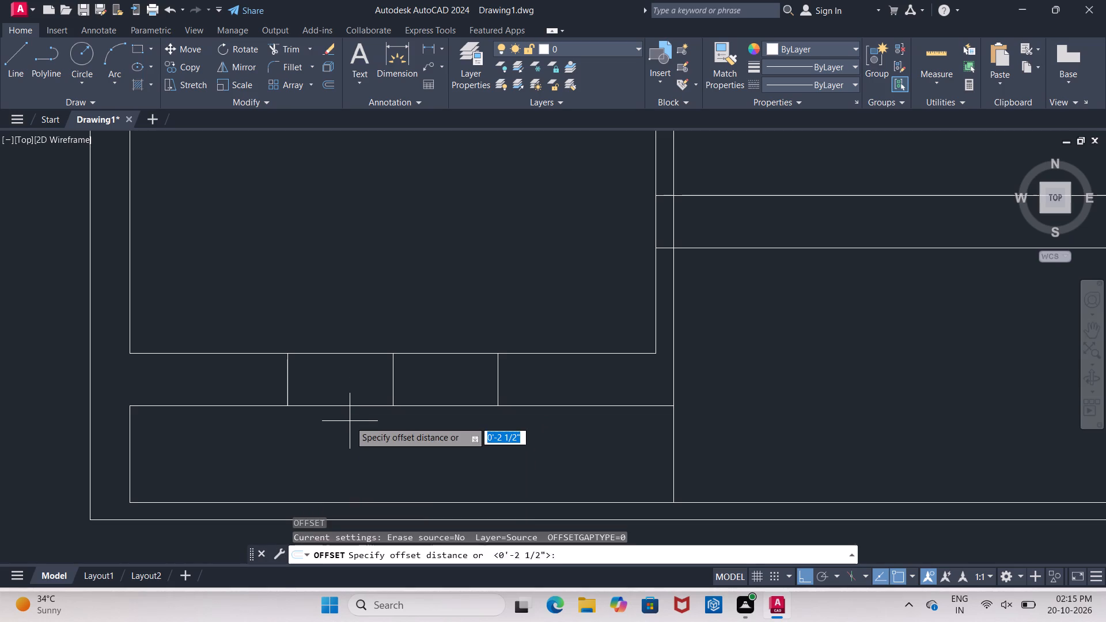
pyautogui.press('4')
pyautogui.hotkey('shift', '"')
pyautogui.press('Return')
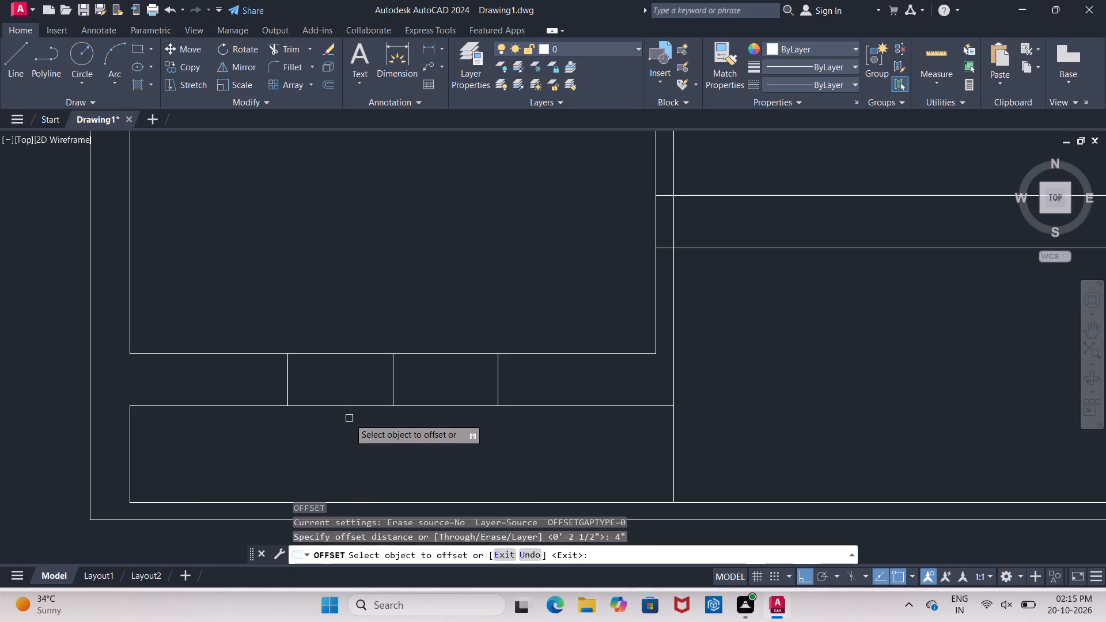
pyautogui.click(346, 407)
pyautogui.press('Return')
pyautogui.click(346, 385)
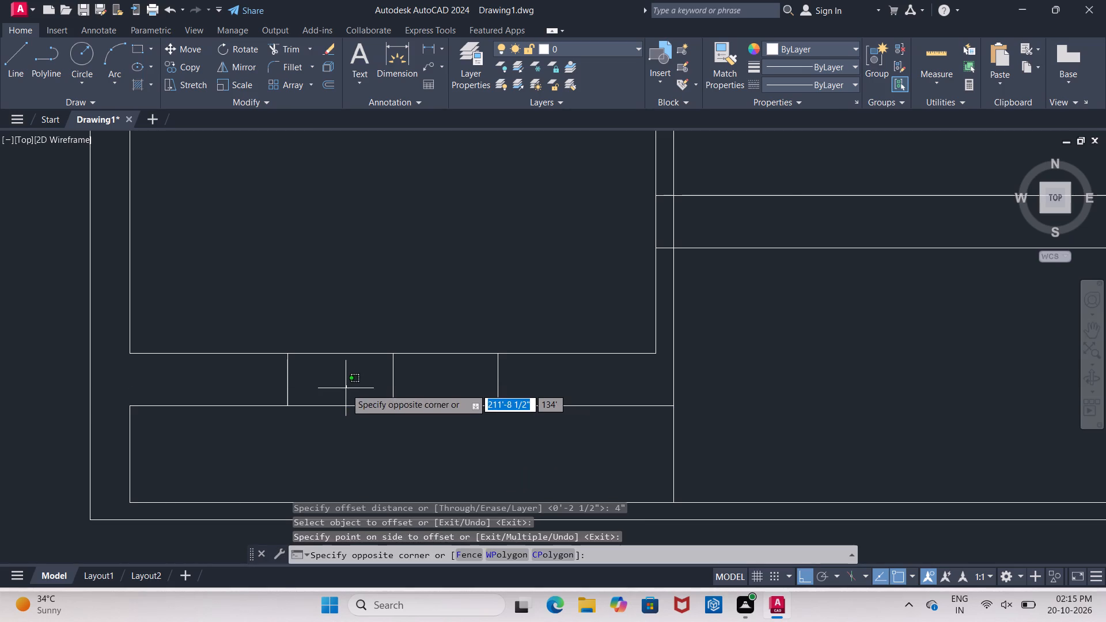
pyautogui.press('Return')
pyautogui.press('Escape')
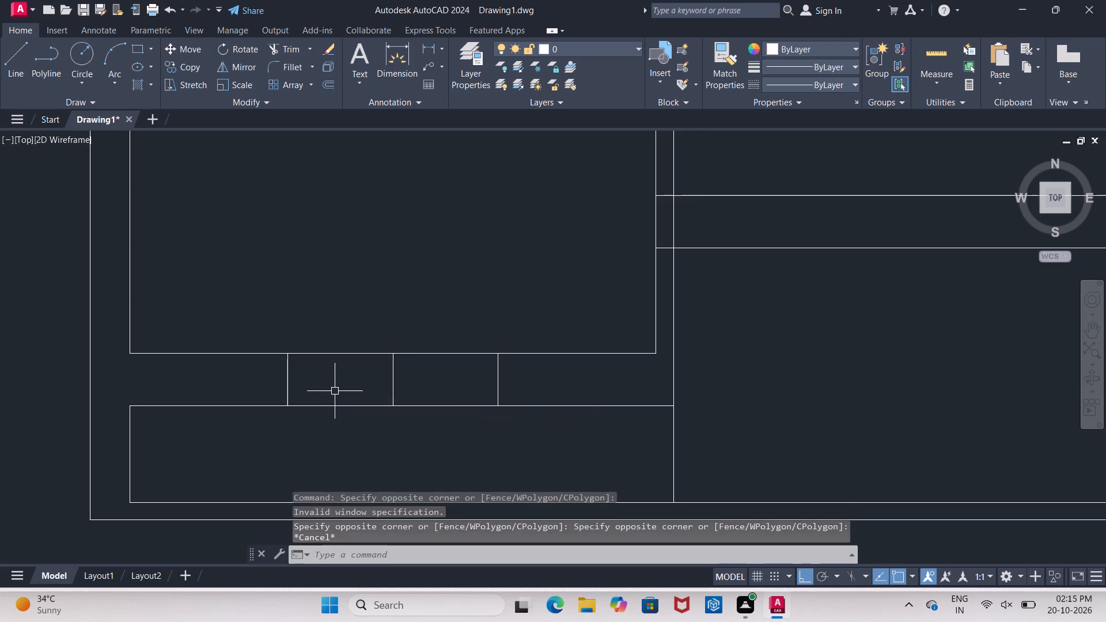
pyautogui.press('Return')
pyautogui.press('Return')
pyautogui.click(335, 407)
pyautogui.click(336, 384)
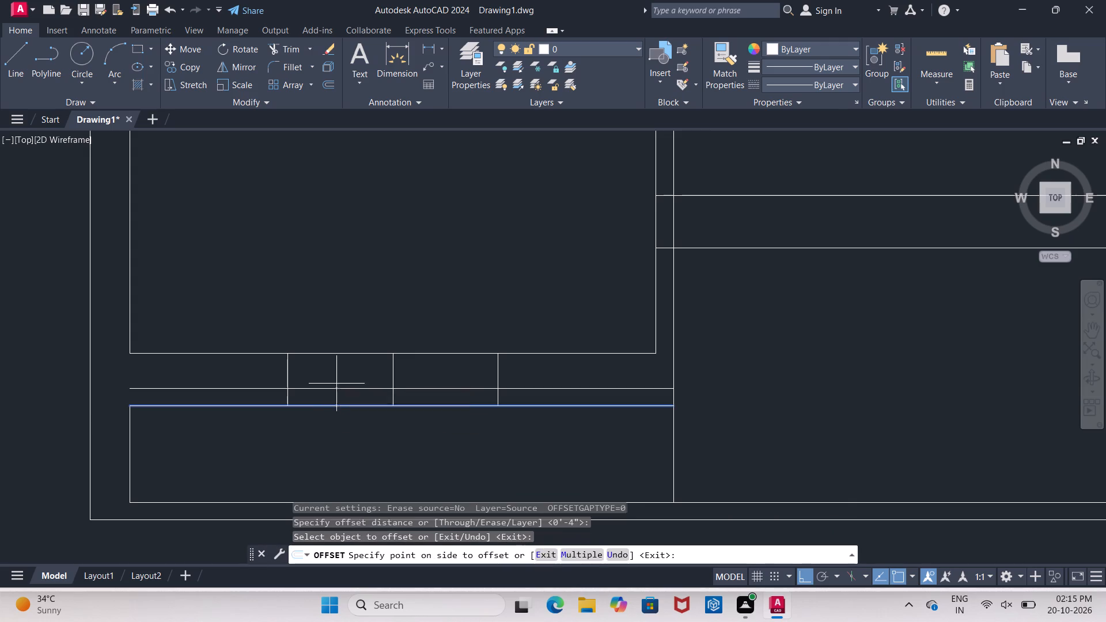
pyautogui.click(338, 388)
pyautogui.click(337, 381)
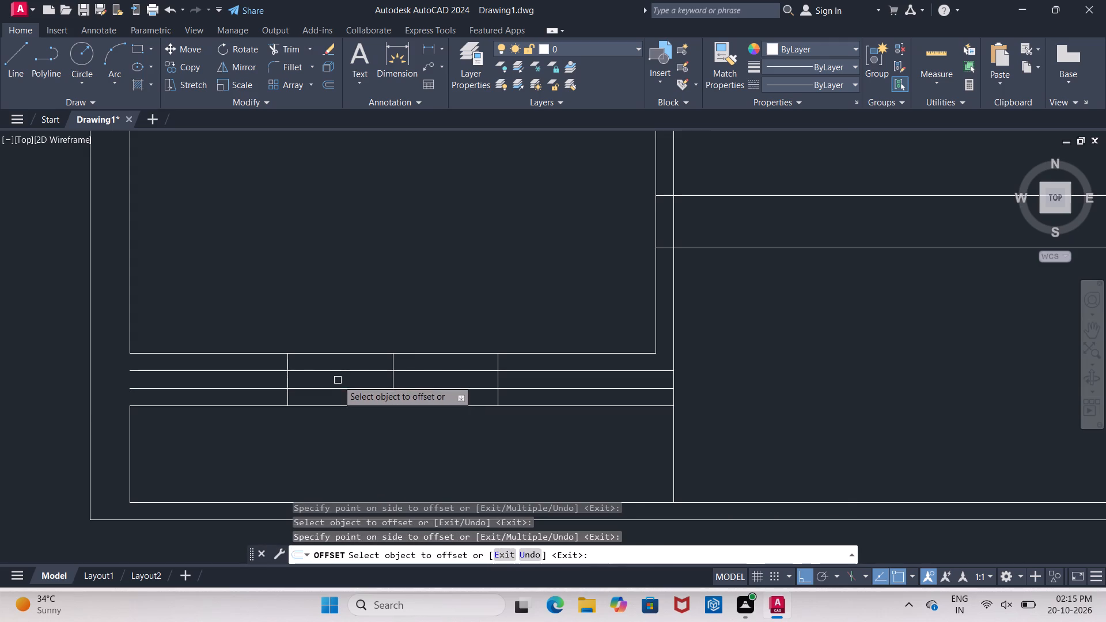
pyautogui.press('Escape')
# Trim both 4" offset lines where they extend beyond the window's two side lines.
pyautogui.write('TR')
pyautogui.press('Return')
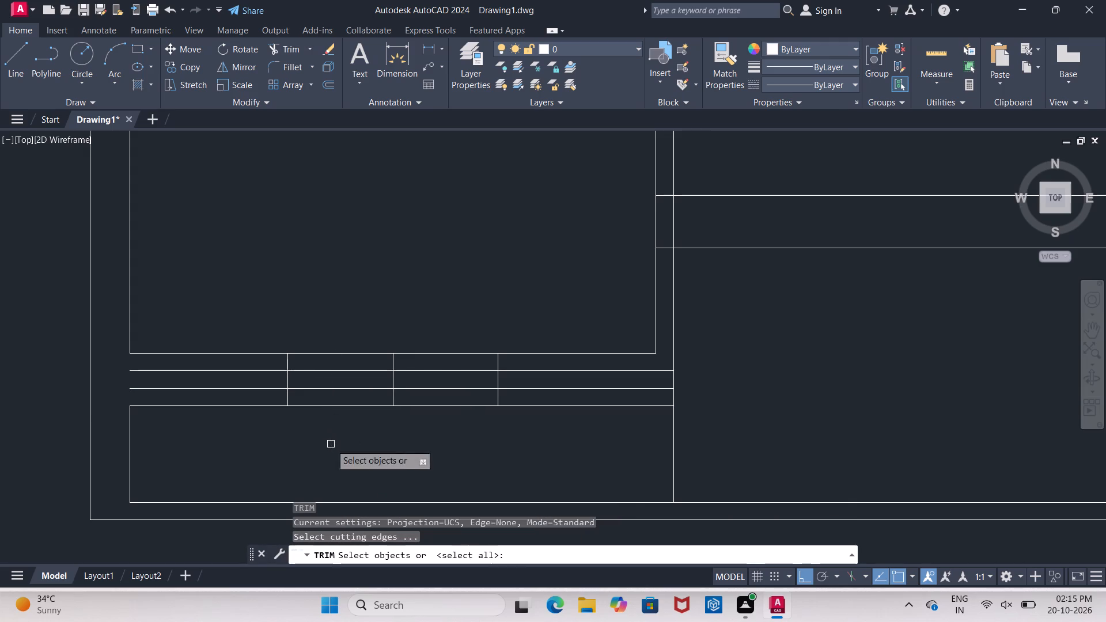
pyautogui.click(521, 397)
pyautogui.press('Return')
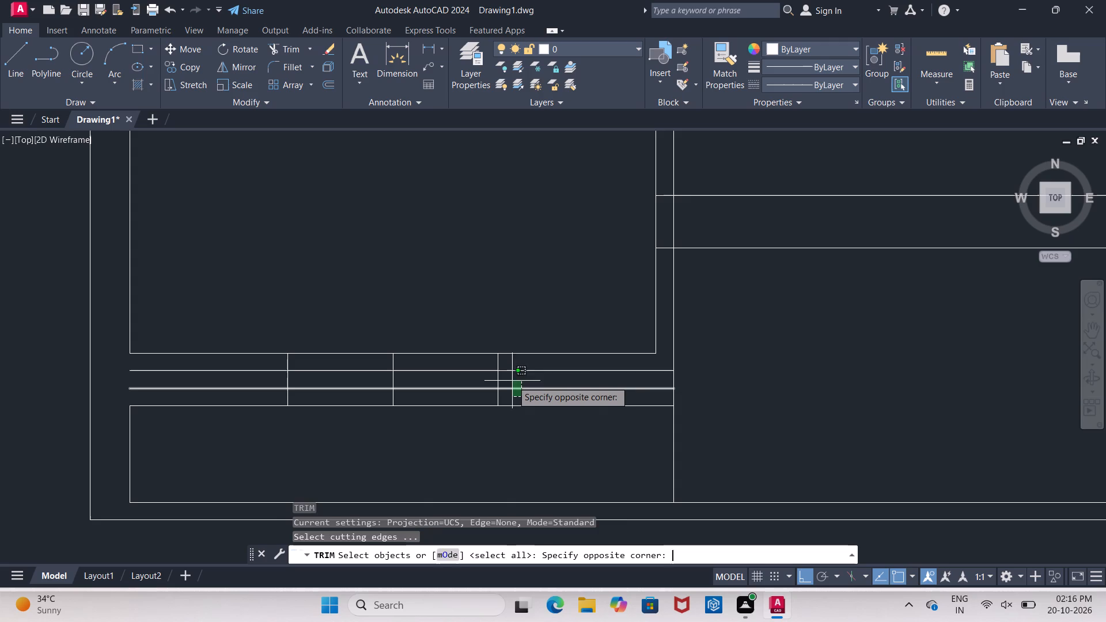
pyautogui.press('Return')
pyautogui.press('Escape')
pyautogui.press('Escape')
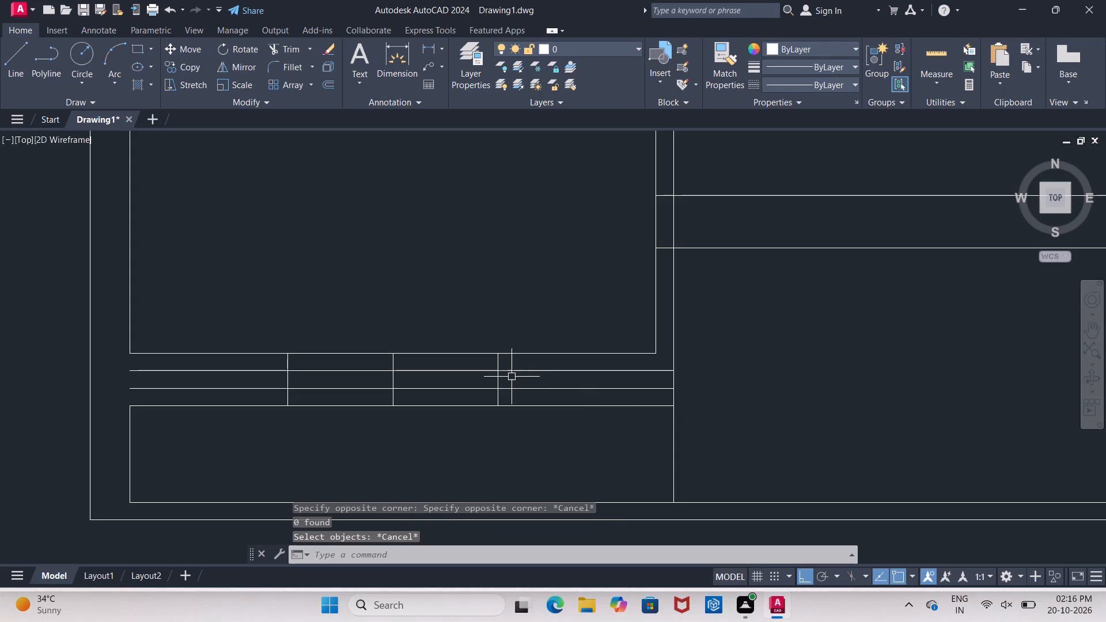
pyautogui.write('TR')
pyautogui.press('Return')
pyautogui.press('Return')
pyautogui.click(520, 363)
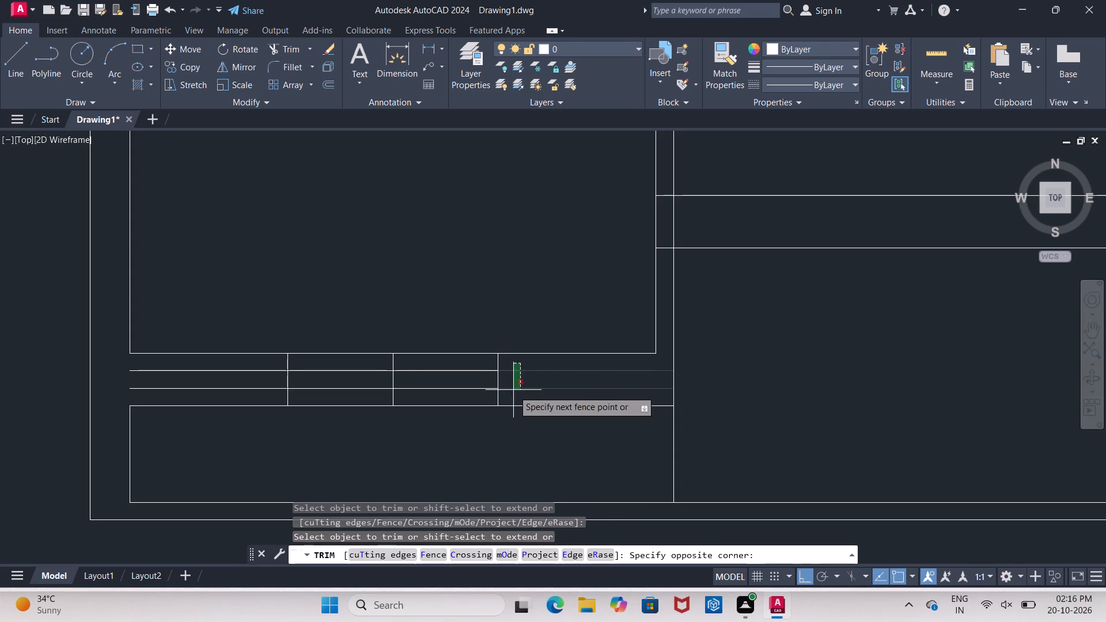
pyautogui.click(512, 394)
pyautogui.click(260, 364)
pyautogui.click(249, 396)
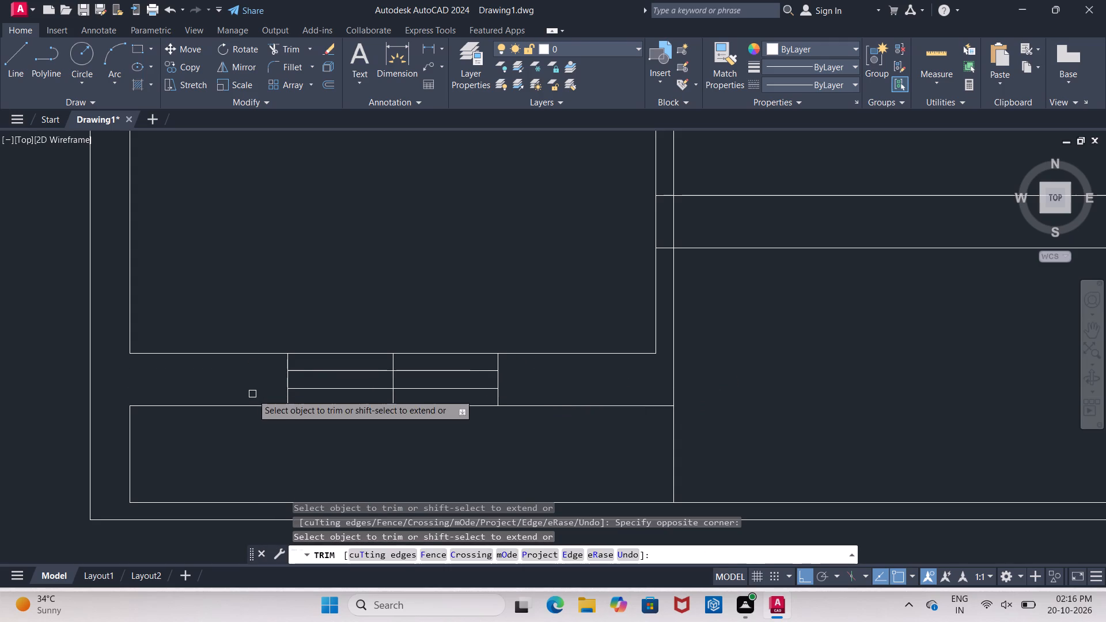
pyautogui.press('Escape')
# Delete the vertical centre line inside the window.
pyautogui.click(391, 370)
pyautogui.press('Delete')
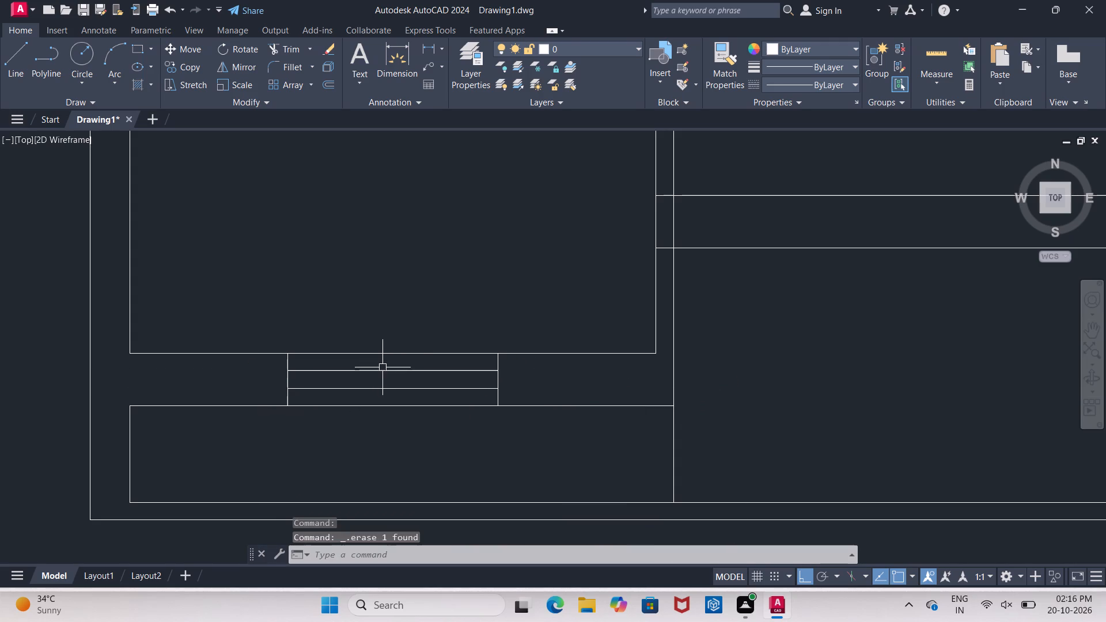
# Trim the overlapping lines where the wall between the two stacked middle rooms meets the left room's side wall.
pyautogui.scroll(-2, 219, 362)
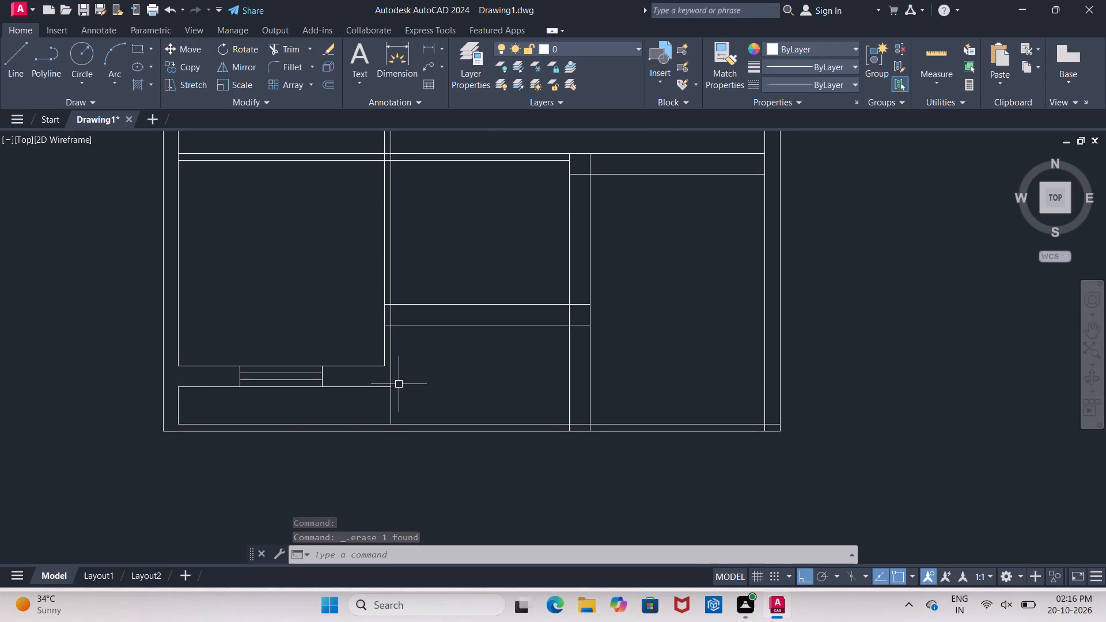
pyautogui.scroll(1, 512, 337)
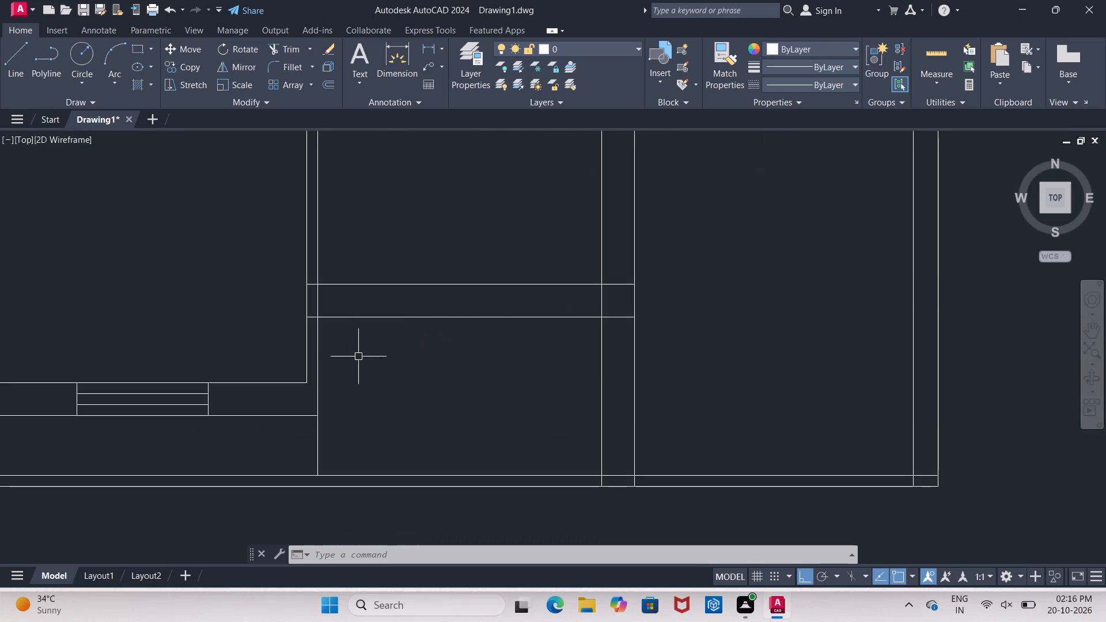
pyautogui.write('TR')
pyautogui.press('Return')
pyautogui.scroll(2, 304, 317)
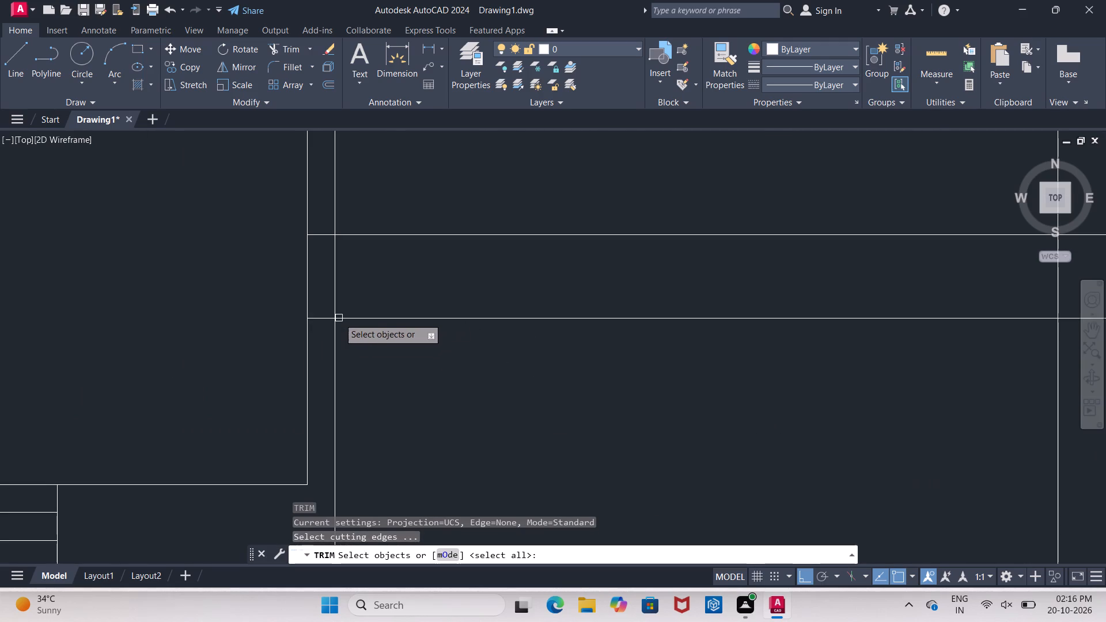
pyautogui.click(325, 320)
pyautogui.press('Escape')
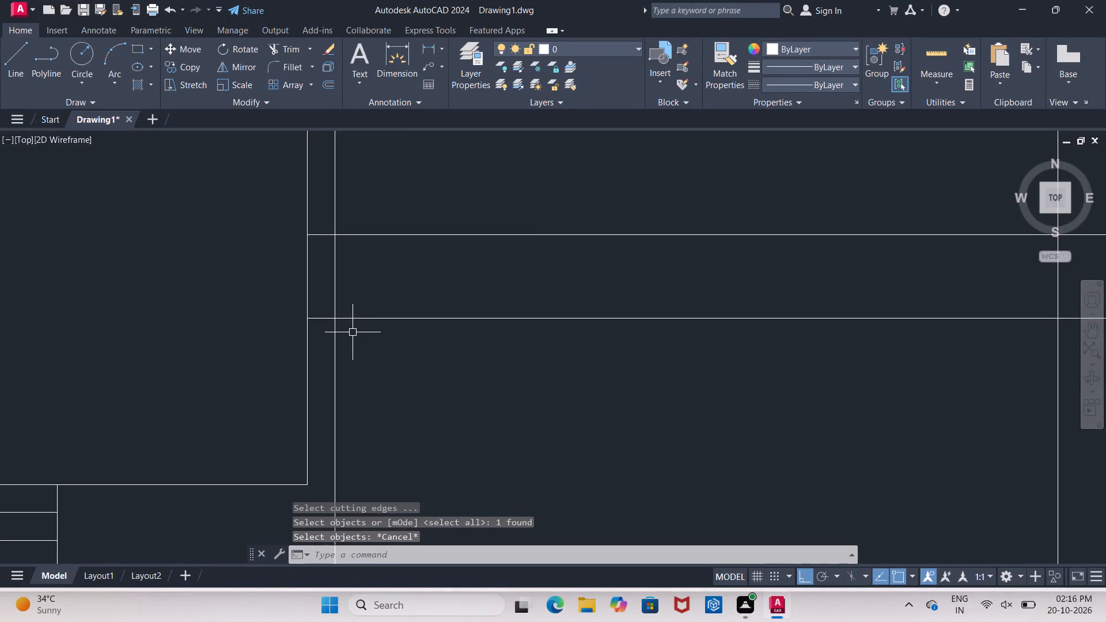
pyautogui.write('TR')
pyautogui.press('Return')
pyautogui.press('Return')
pyautogui.click(326, 321)
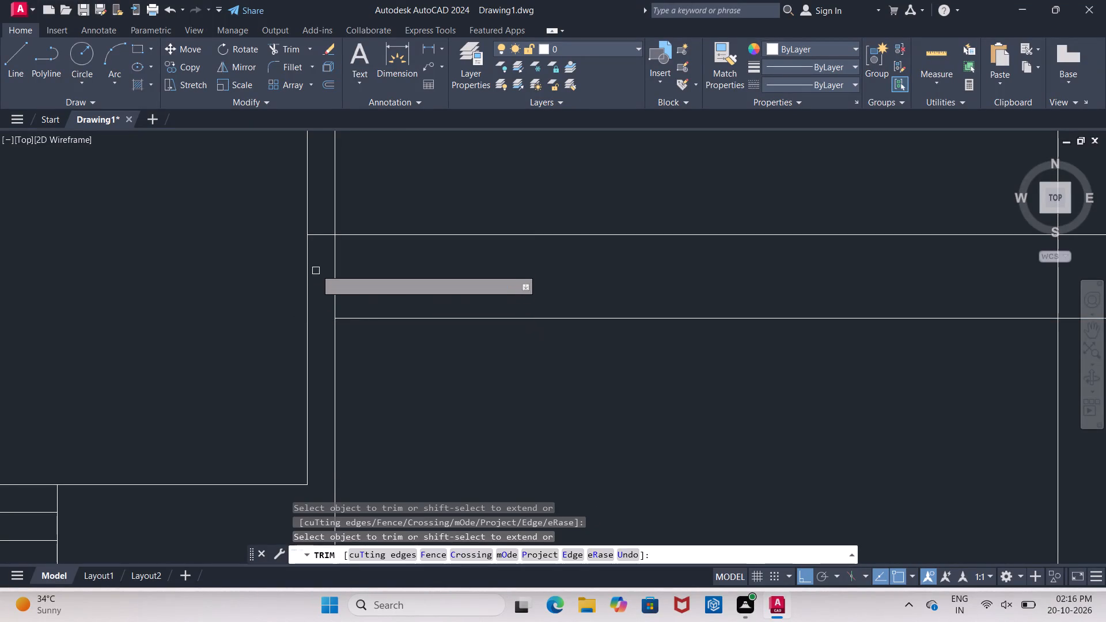
pyautogui.click(319, 237)
pyautogui.click(338, 261)
# Trim the upper-edge stub and crossing vertical segment where the wall between the middle rooms meets the thick vertical wall.
pyautogui.scroll(-4, 304, 270)
pyautogui.scroll(1, 448, 276)
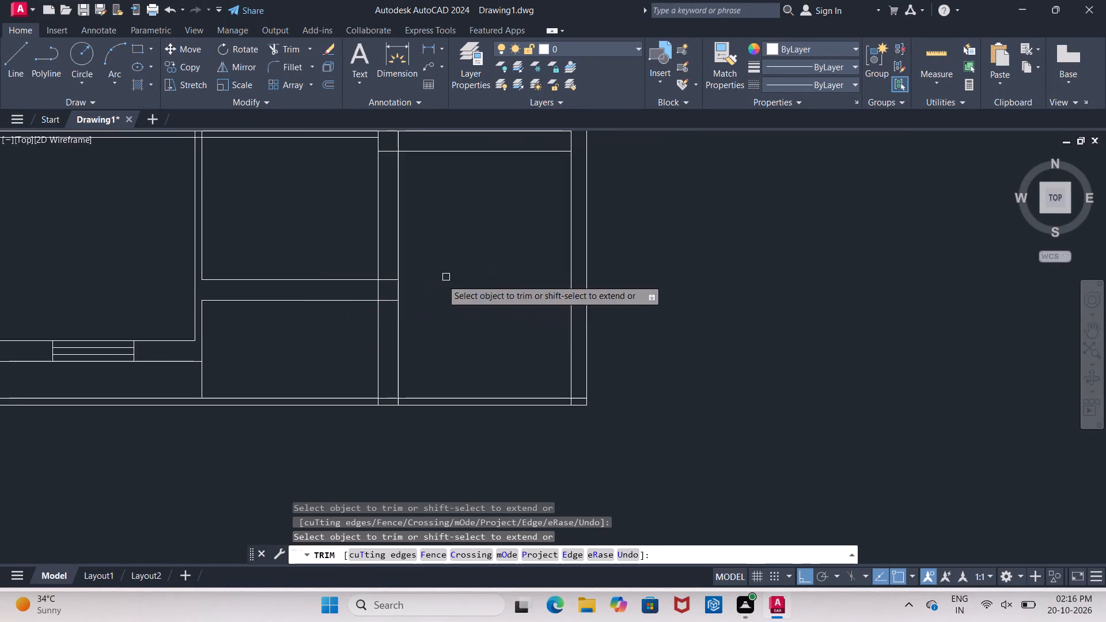
pyautogui.scroll(2, 411, 277)
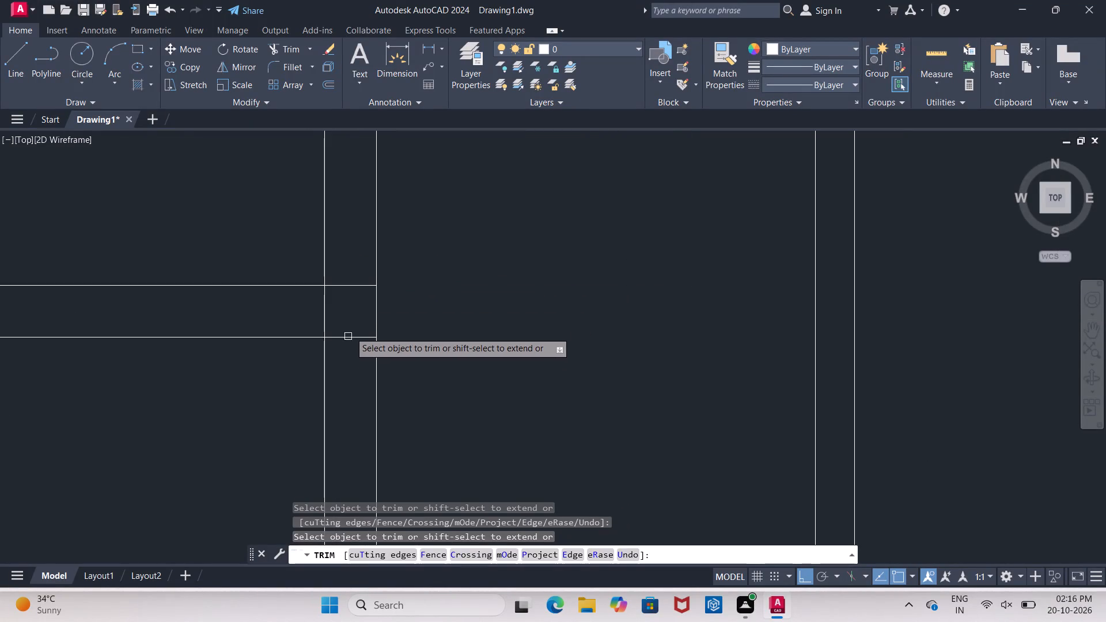
pyautogui.scroll(-2, 362, 306)
pyautogui.scroll(2, 351, 296)
pyautogui.click(364, 299)
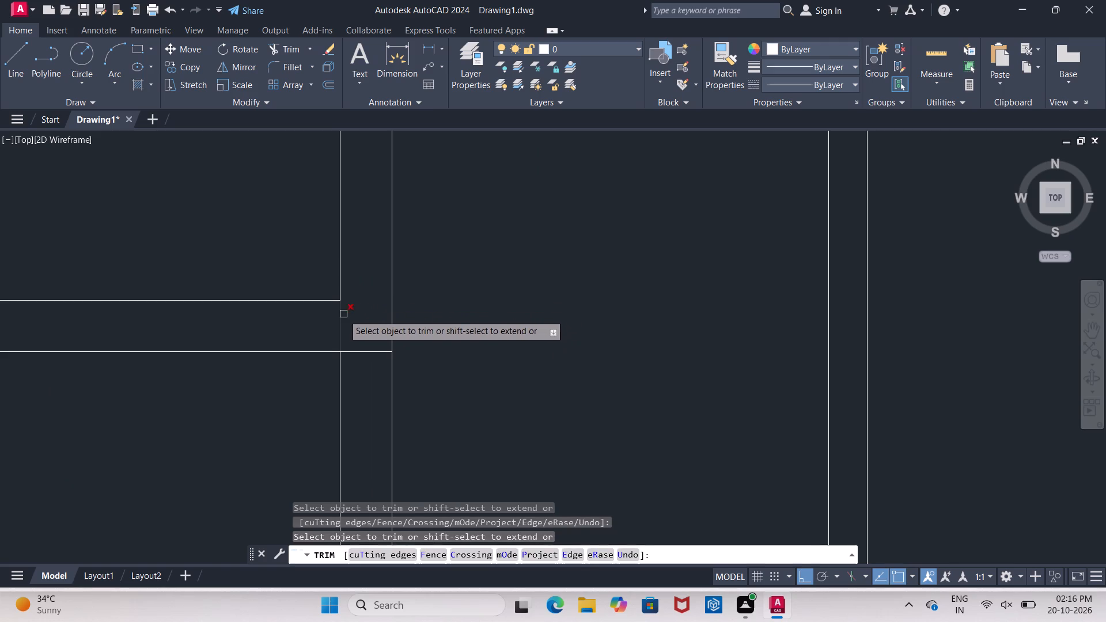
pyautogui.click(340, 319)
# Trim the overlapping segments where the wall above the lower-right room meets the thick vertical wall and the outer wall.
pyautogui.scroll(-4, 402, 298)
pyautogui.scroll(1, 346, 289)
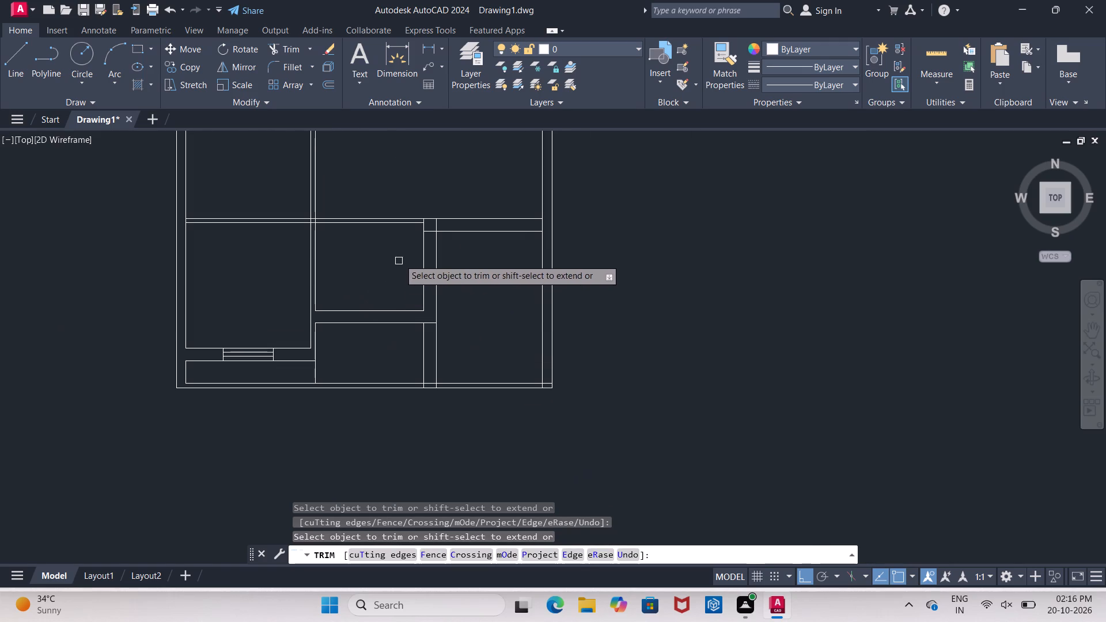
pyautogui.scroll(2, 429, 224)
pyautogui.click(425, 242)
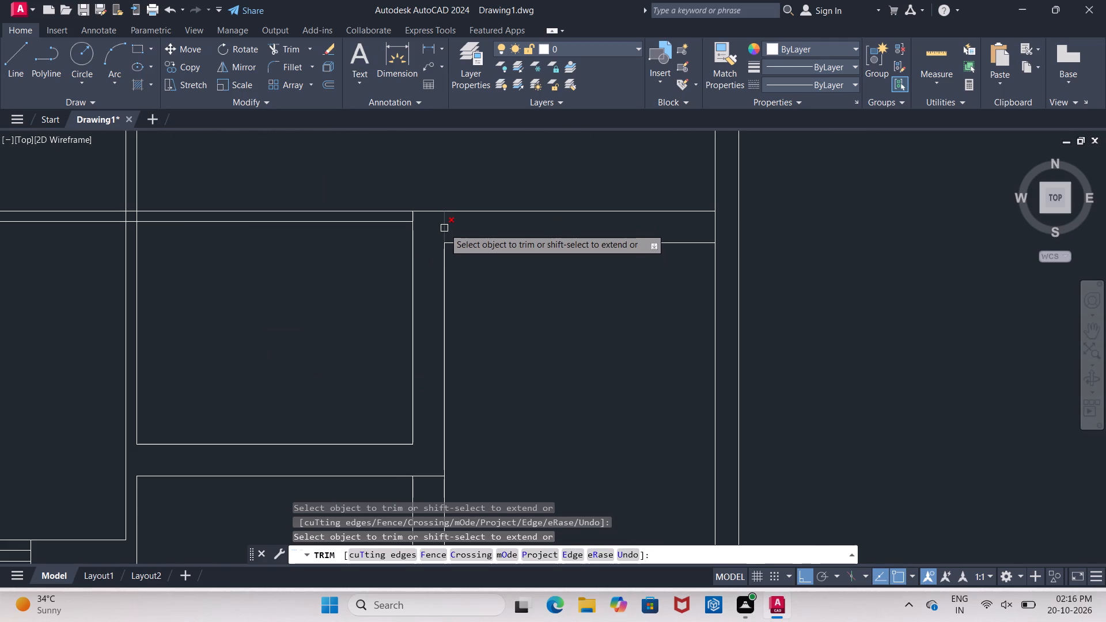
pyautogui.click(444, 228)
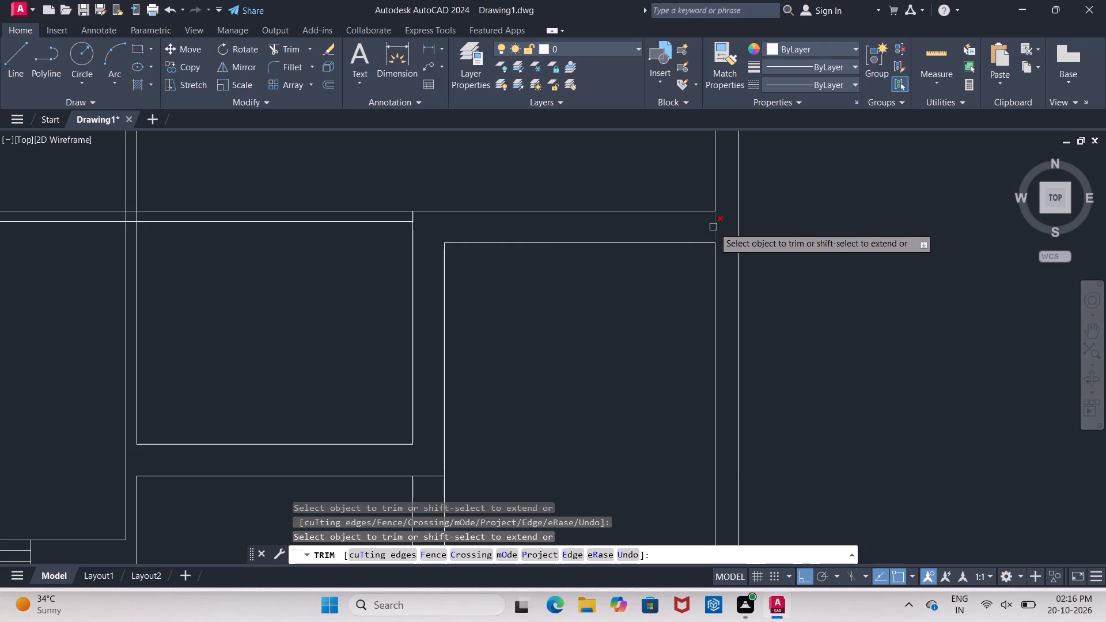
pyautogui.click(714, 227)
pyautogui.scroll(-2, 519, 232)
pyautogui.scroll(4, 445, 232)
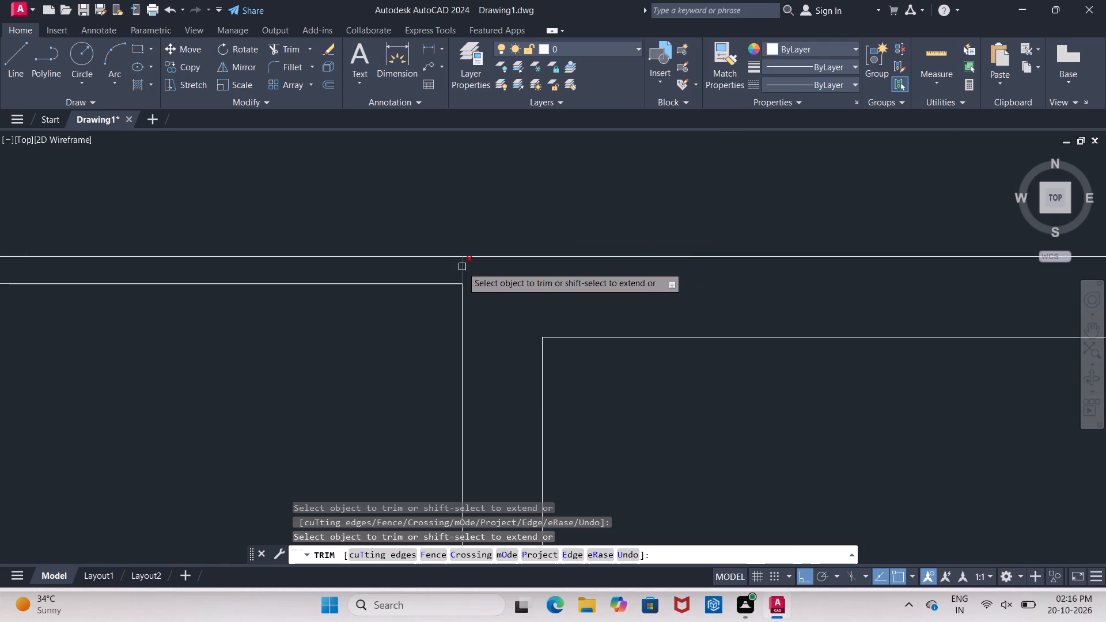
pyautogui.click(462, 267)
pyautogui.scroll(-3, 476, 224)
pyautogui.scroll(4, 290, 233)
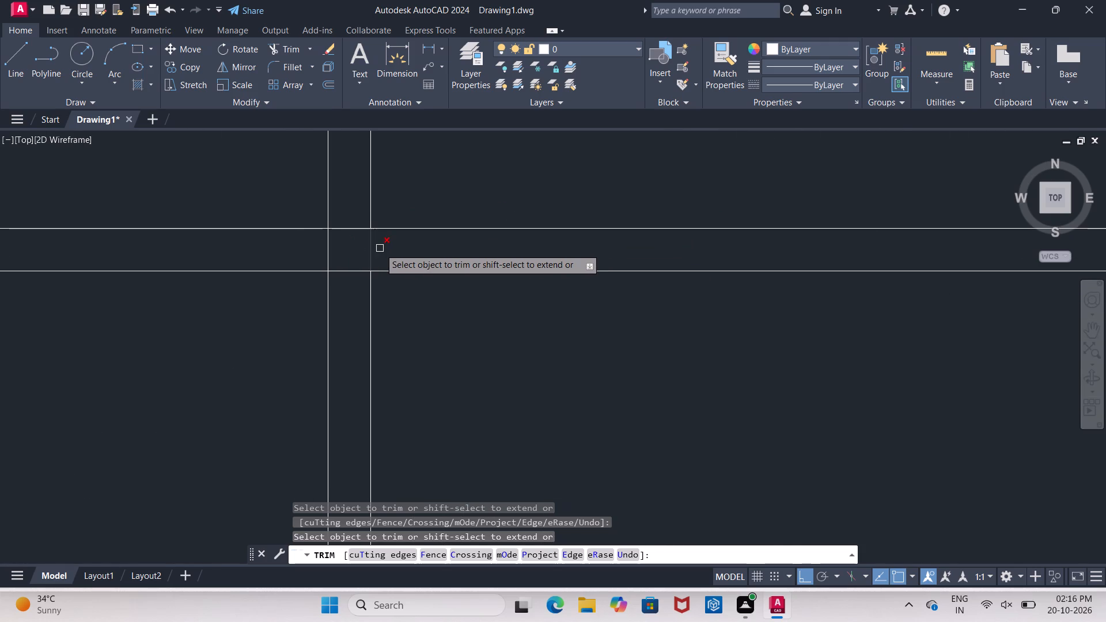
pyautogui.scroll(-4, 382, 250)
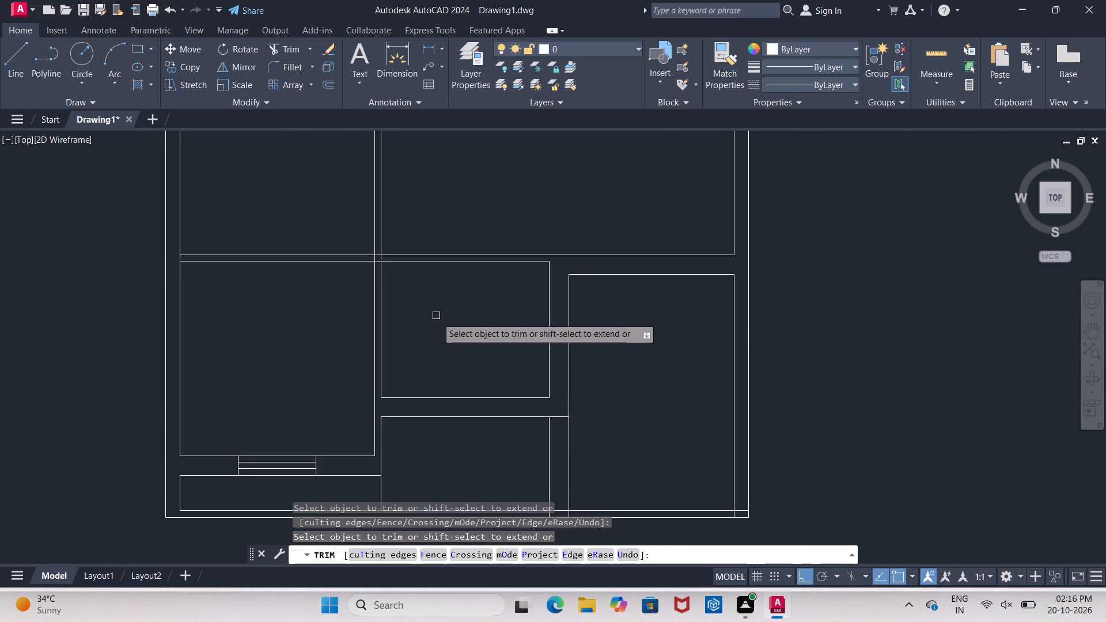
pyautogui.press('Escape')
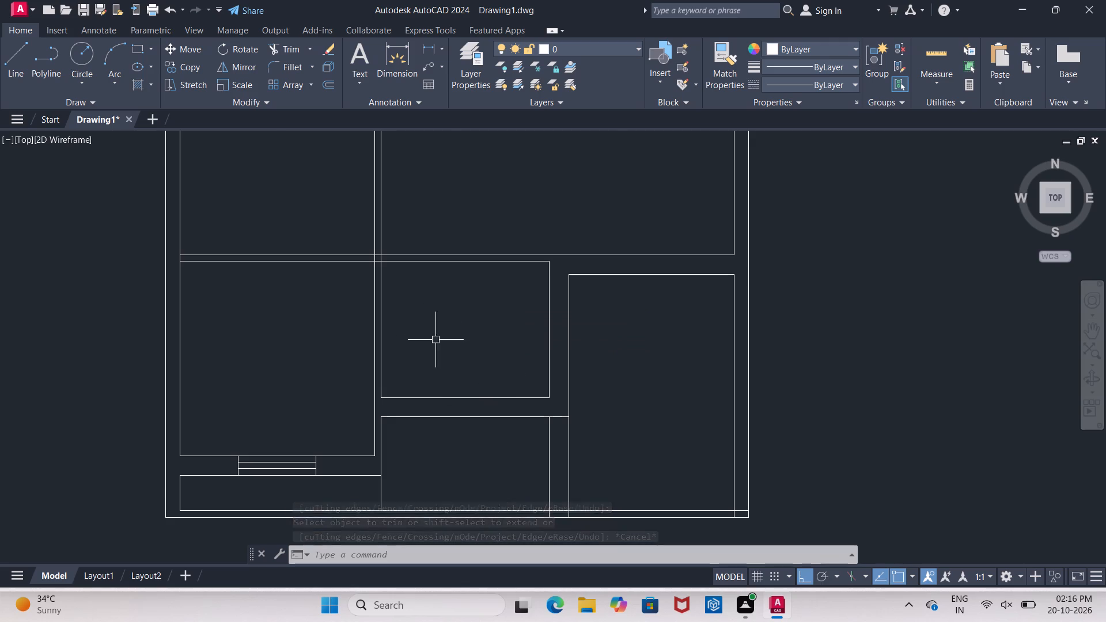
# Draw a vertical line across the wall between the two middle rooms, from the midpoint of its upper edge past its lower edge.
pyautogui.scroll(-1, 434, 327)
pyautogui.scroll(3, 456, 393)
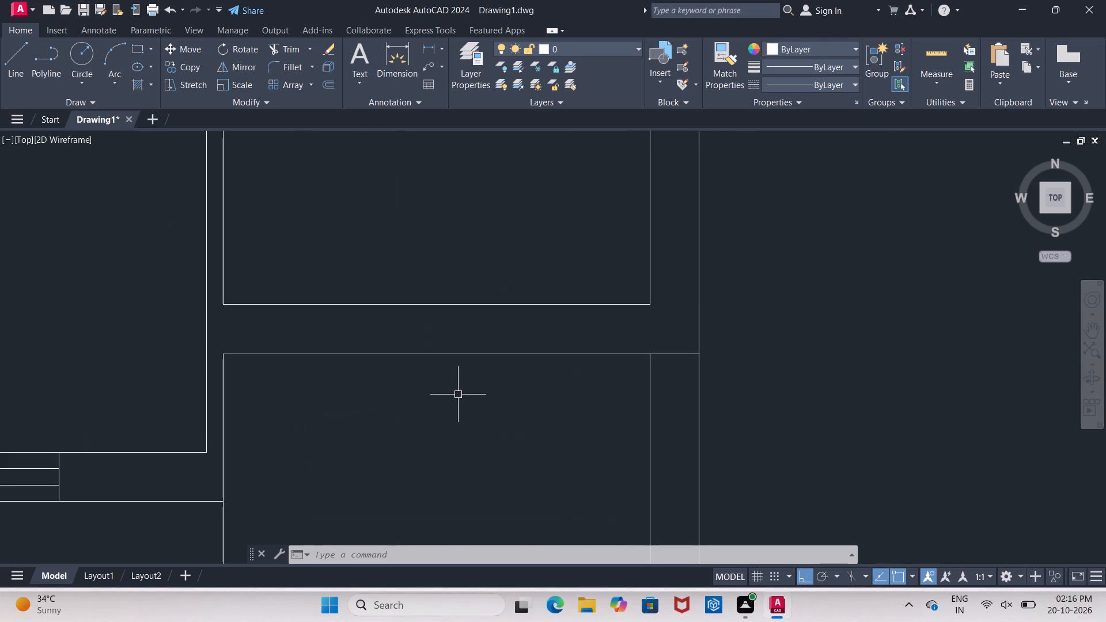
pyautogui.press('o')
pyautogui.press('Escape')
pyautogui.press('l')
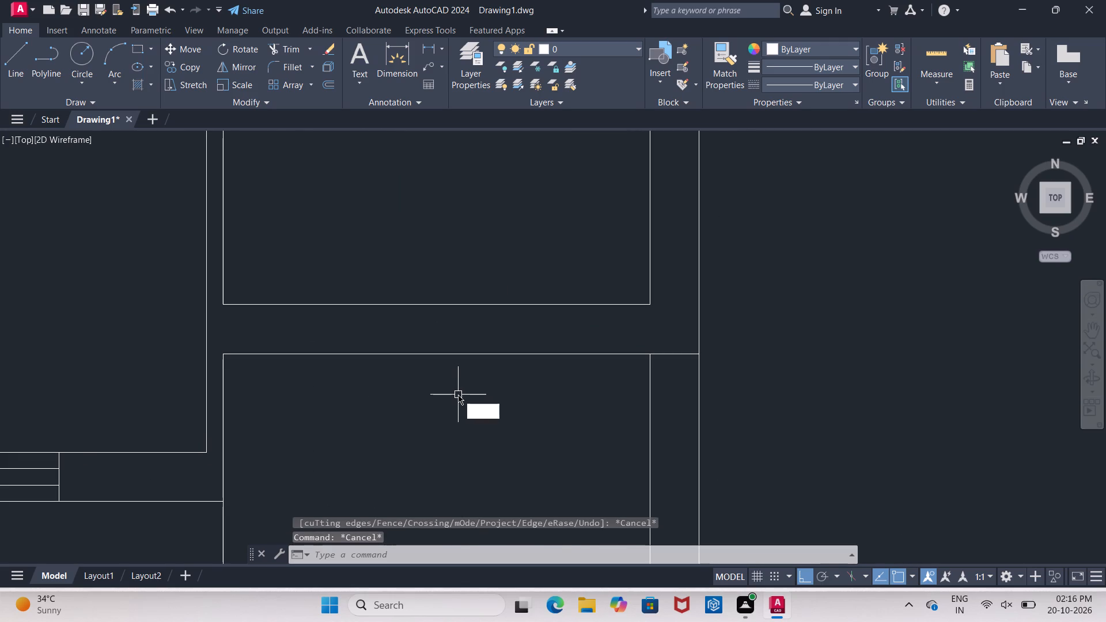
pyautogui.press('Return')
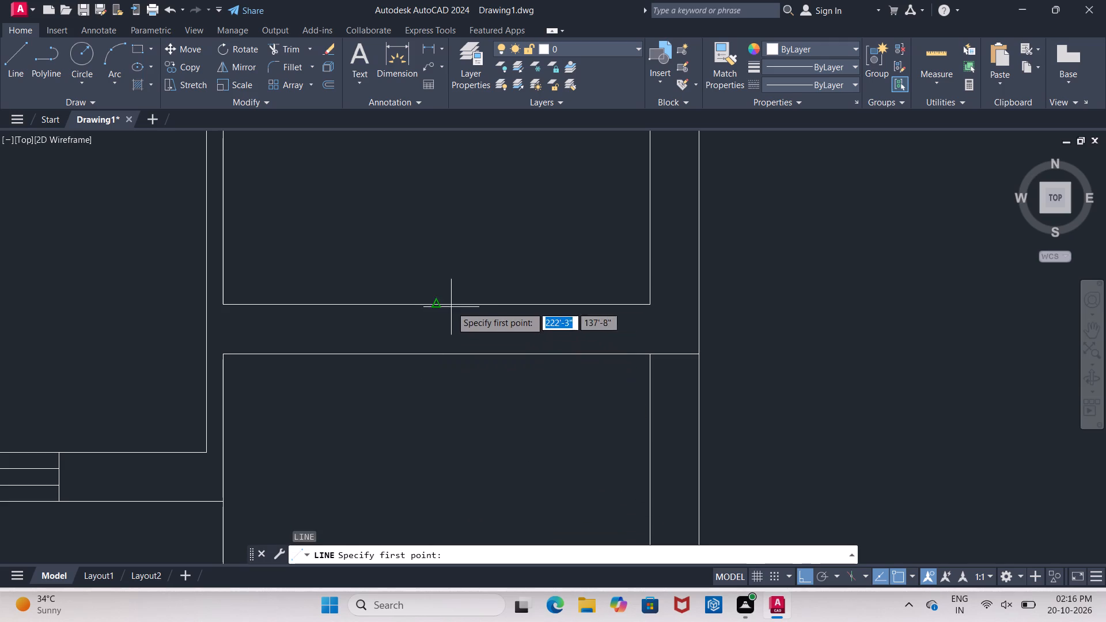
pyautogui.click(437, 308)
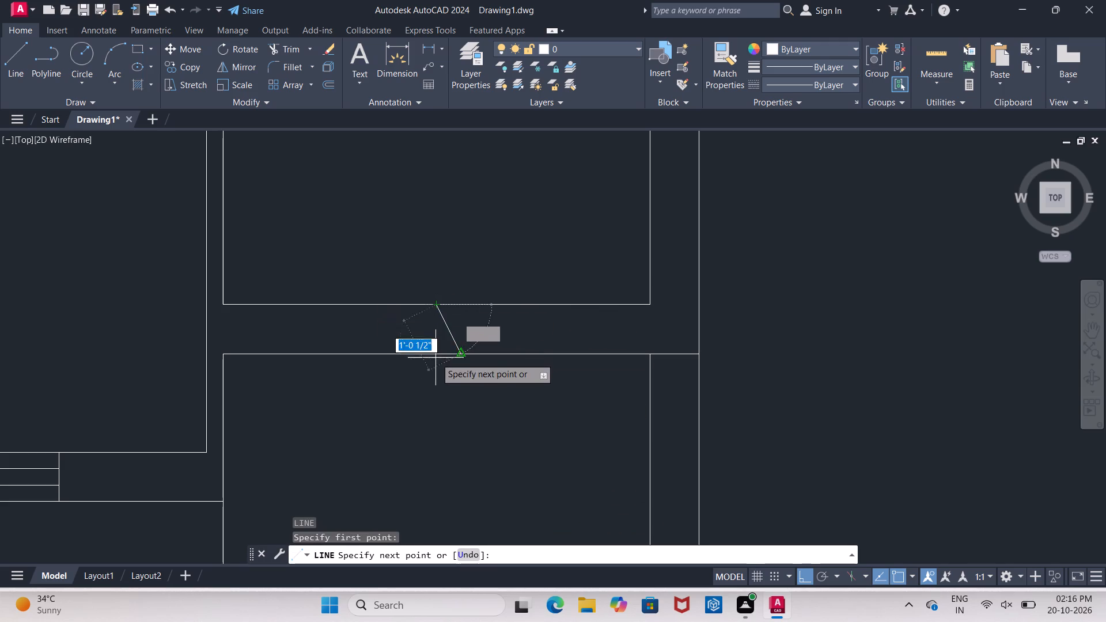
pyautogui.click(431, 378)
pyautogui.press('Escape')
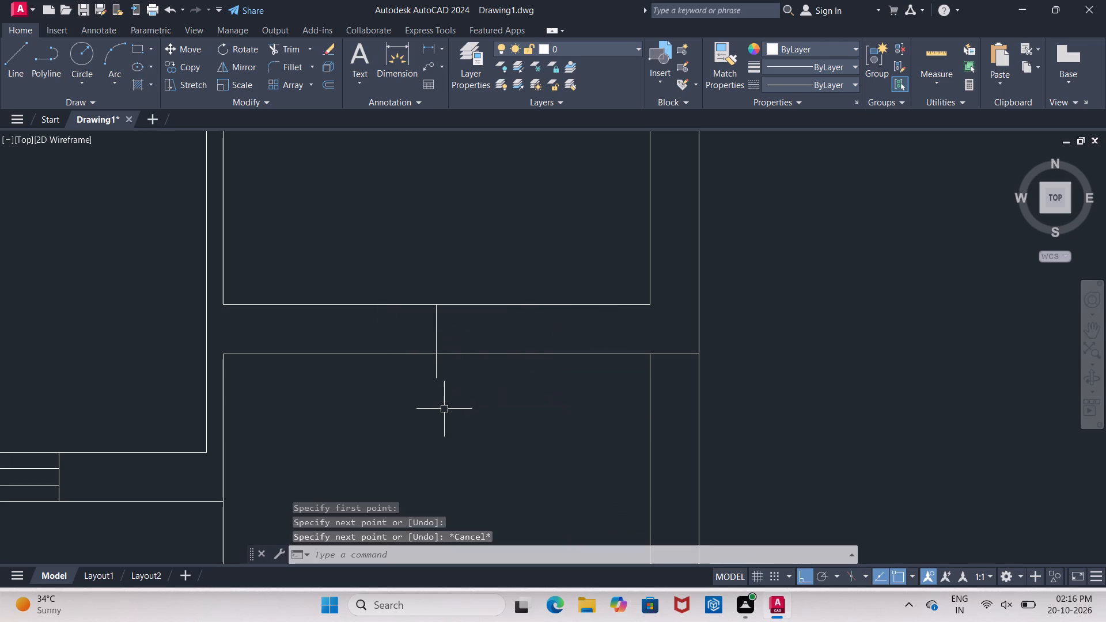
# Trim the new vertical line's overshoot below the wall between the middle rooms.
pyautogui.press('t')
pyautogui.press('r')
pyautogui.press('Return')
pyautogui.click(435, 370)
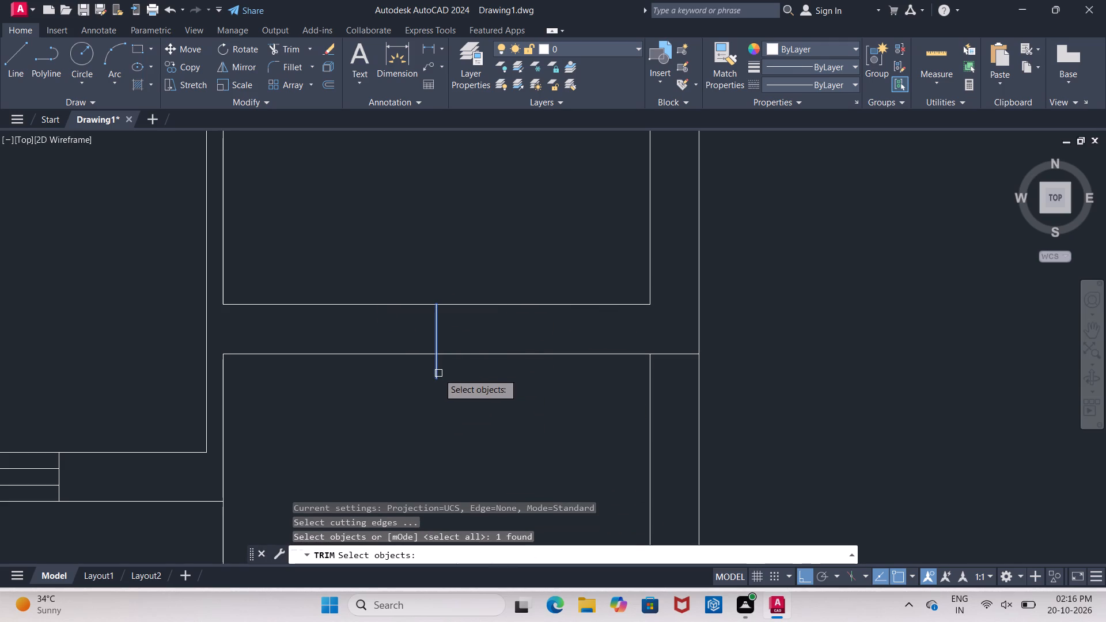
pyautogui.press('Escape')
pyautogui.press('t')
pyautogui.press('r')
pyautogui.press('Return')
pyautogui.press('Return')
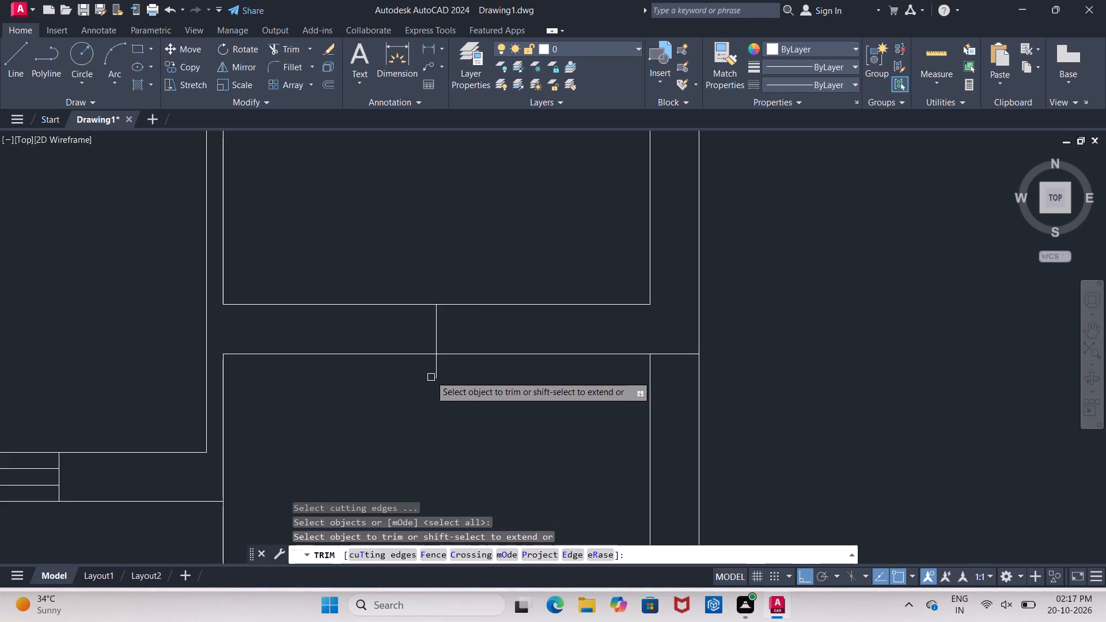
pyautogui.click(439, 369)
pyautogui.press('Escape')
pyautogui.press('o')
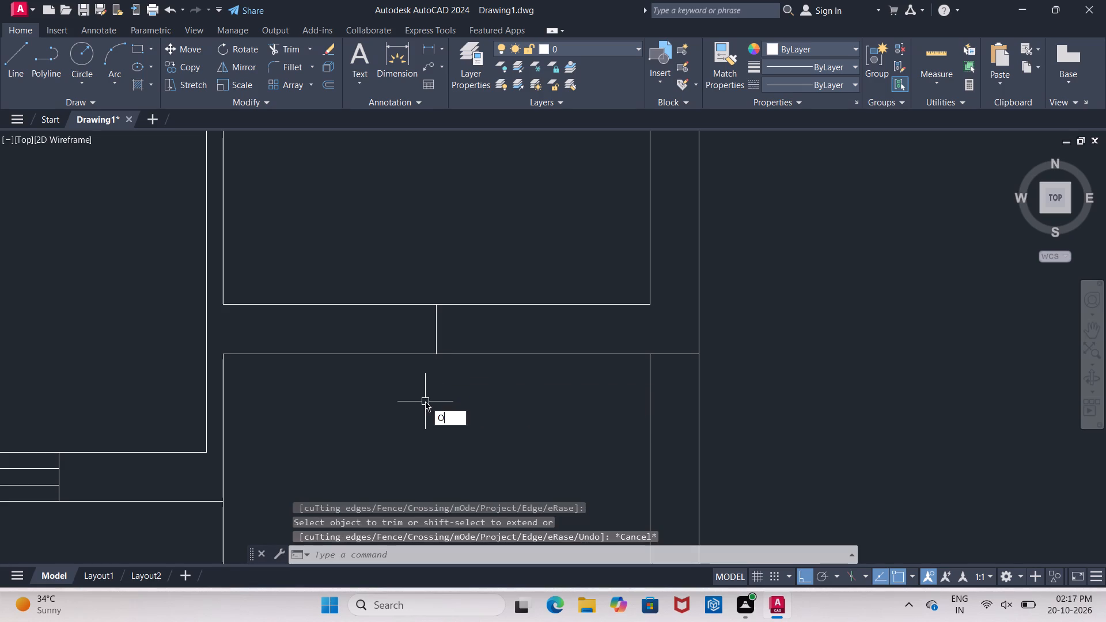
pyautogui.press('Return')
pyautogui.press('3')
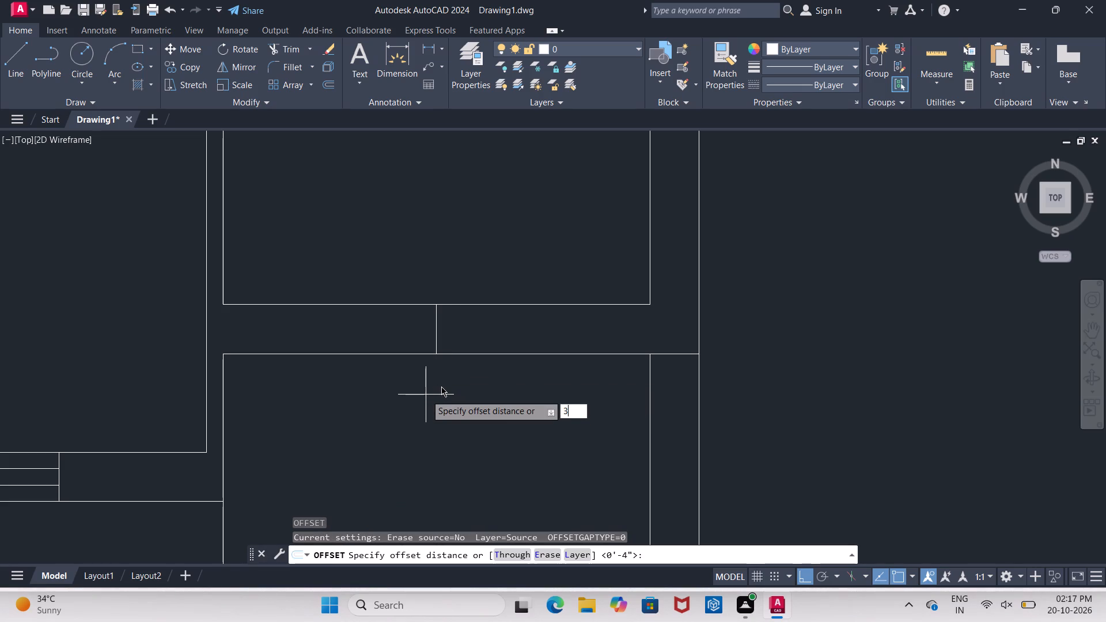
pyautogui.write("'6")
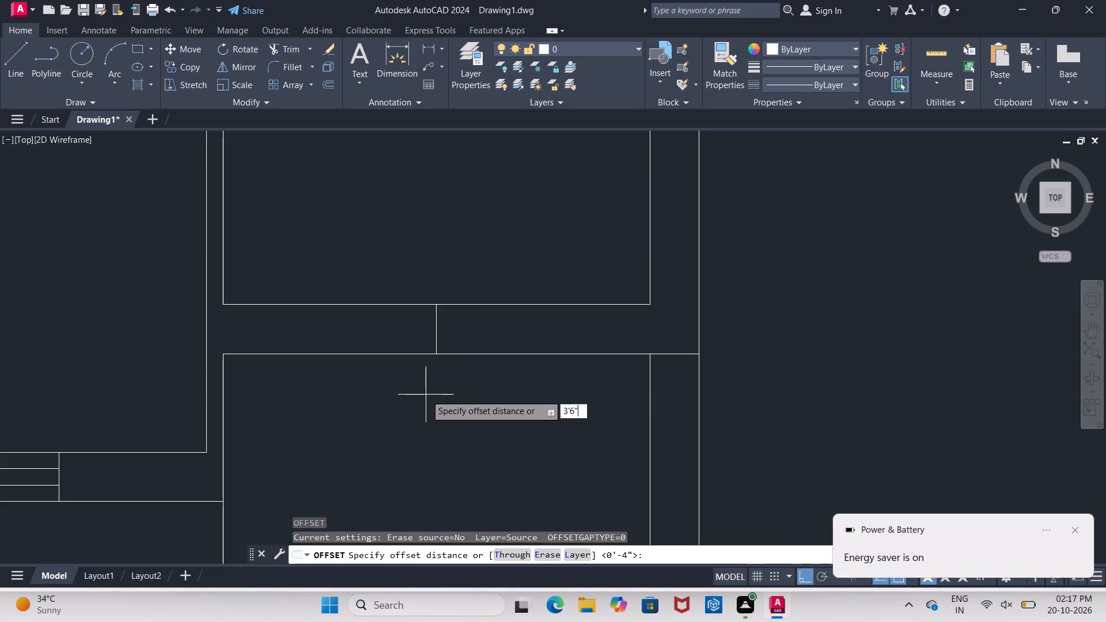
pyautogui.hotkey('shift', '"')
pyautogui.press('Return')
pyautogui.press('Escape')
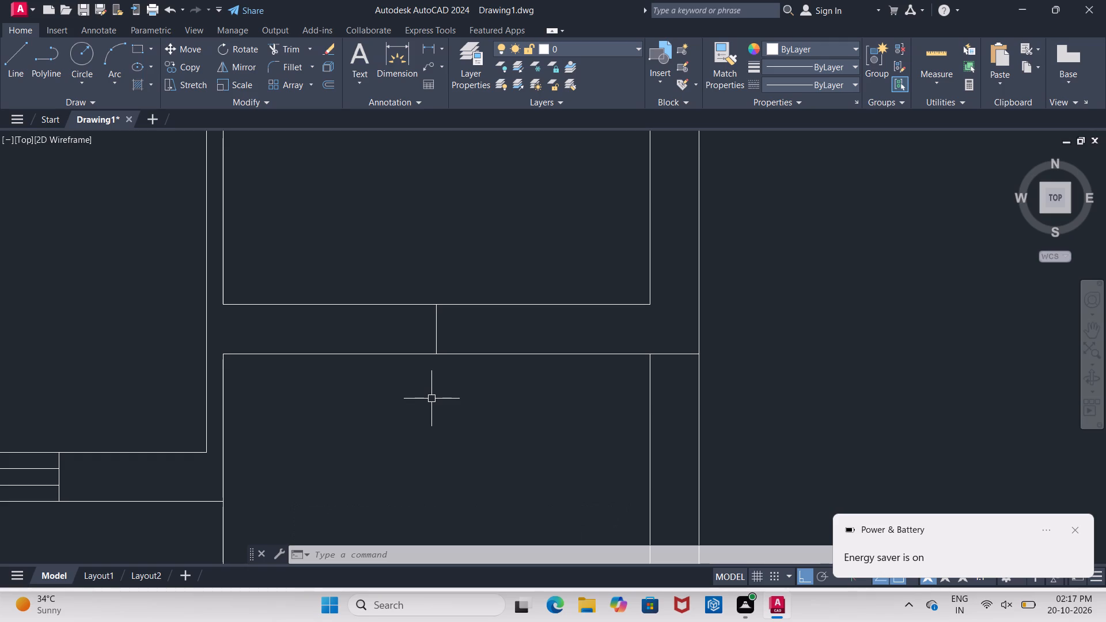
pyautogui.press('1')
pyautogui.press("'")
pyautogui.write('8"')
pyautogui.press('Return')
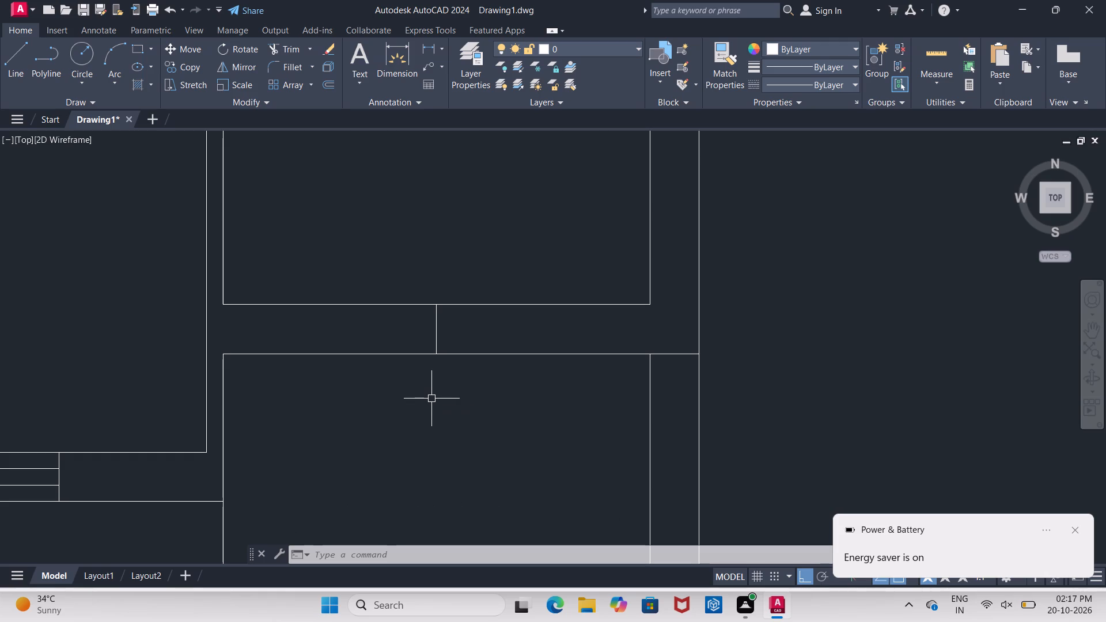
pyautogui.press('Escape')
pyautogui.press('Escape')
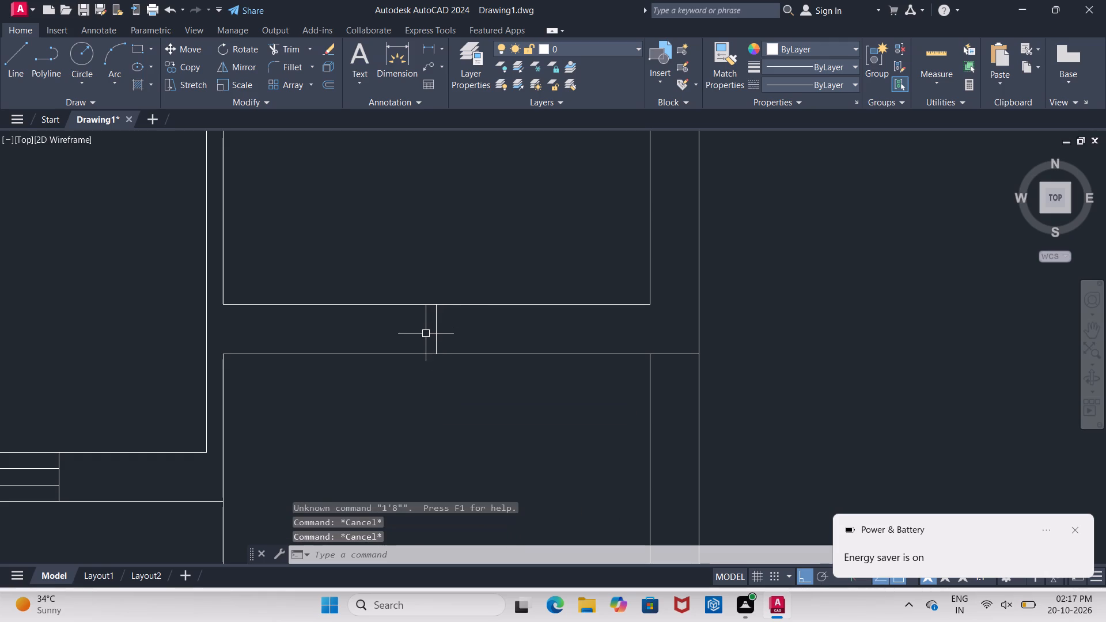
# Offset the vertical line across the wall between the two middle rooms by 1'8" to both sides.
pyautogui.press('o')
pyautogui.press('Return')
pyautogui.press('1')
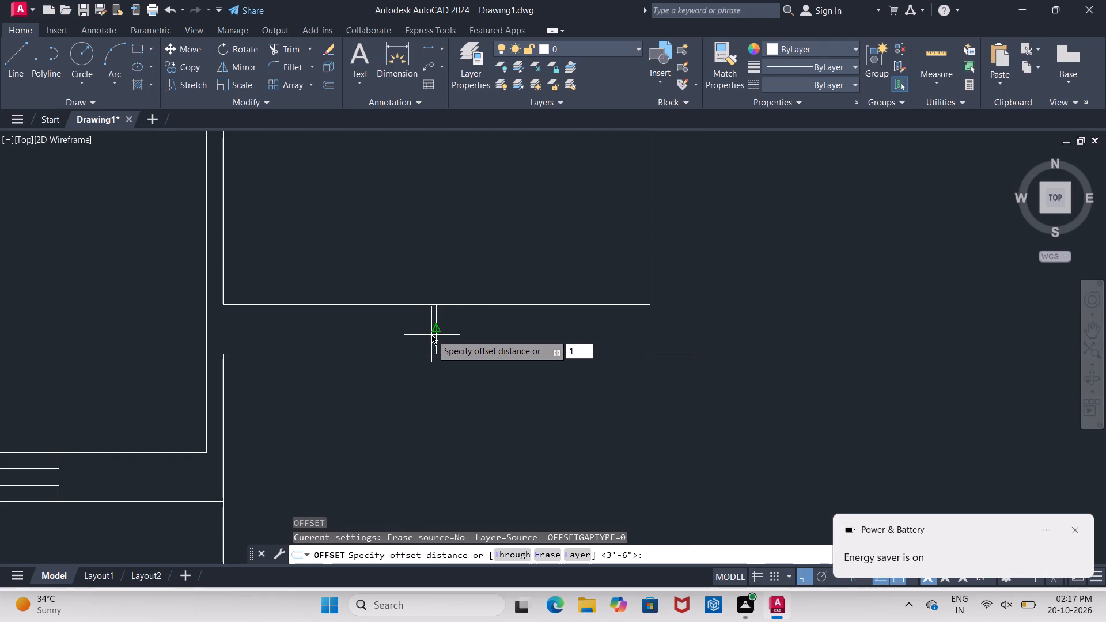
pyautogui.write('\'8"')
pyautogui.press('Return')
pyautogui.click(434, 331)
pyautogui.click(499, 325)
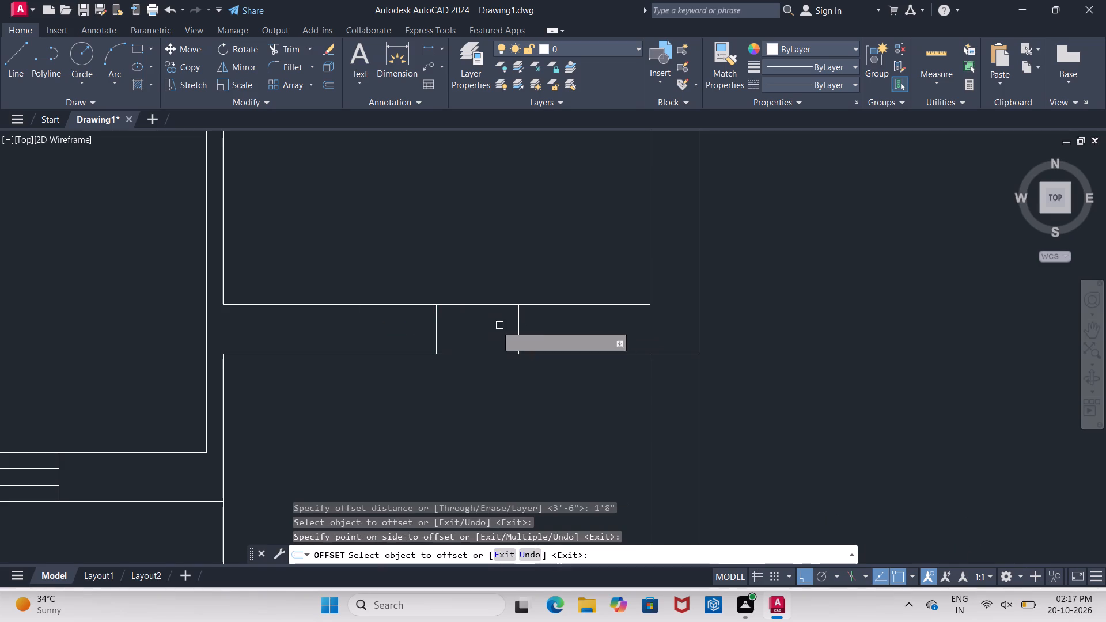
pyautogui.click(431, 334)
pyautogui.click(439, 331)
pyautogui.click(359, 336)
pyautogui.press('Escape')
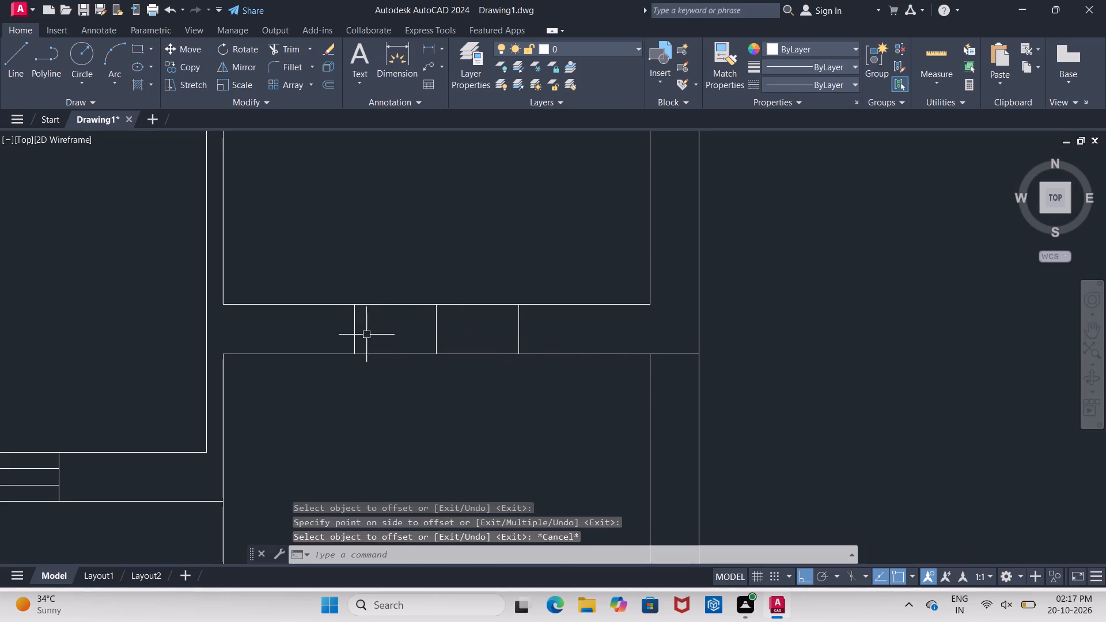
# Offset the lower edge of the wall between the middle rooms upward by 4", and offset the resulting line upward by 4" again.
pyautogui.press('o')
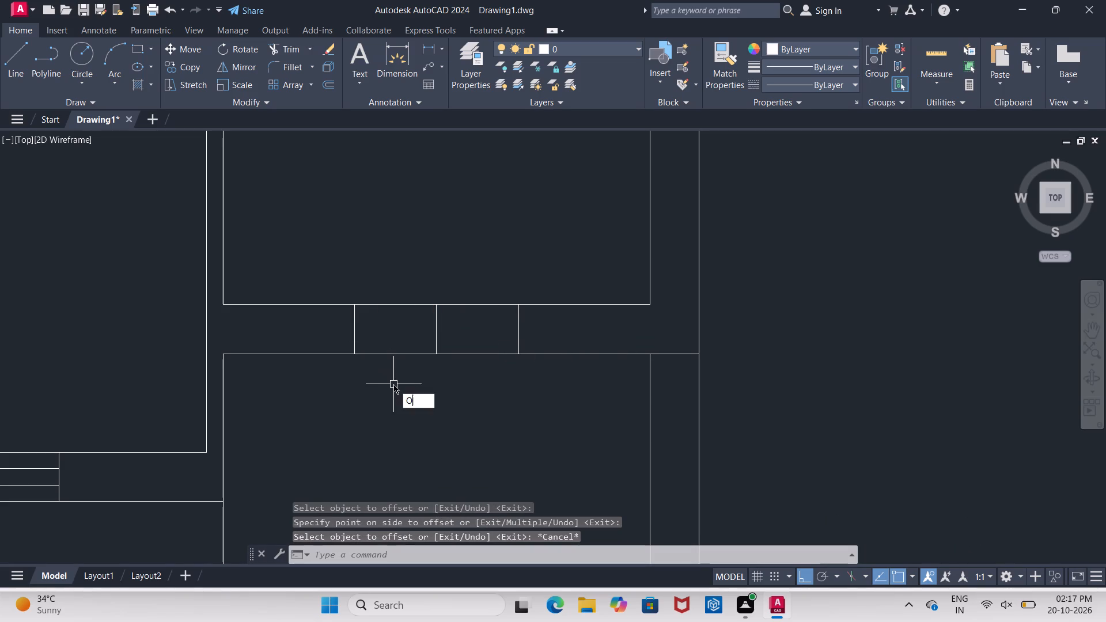
pyautogui.press('Return')
pyautogui.write('4"')
pyautogui.press('Return')
pyautogui.click(421, 352)
pyautogui.click(418, 331)
pyautogui.click(412, 339)
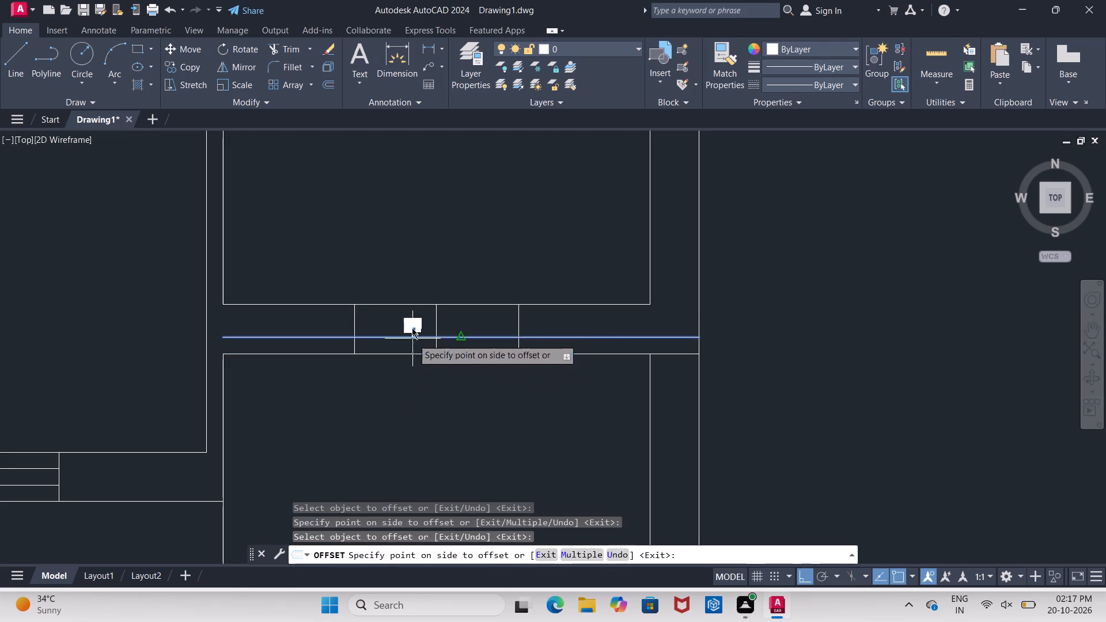
pyautogui.click(412, 314)
pyautogui.press('Escape')
# Trim both new horizontal lines outside the window's two end lines in the wall between the middle rooms.
pyautogui.press('t')
pyautogui.press('r')
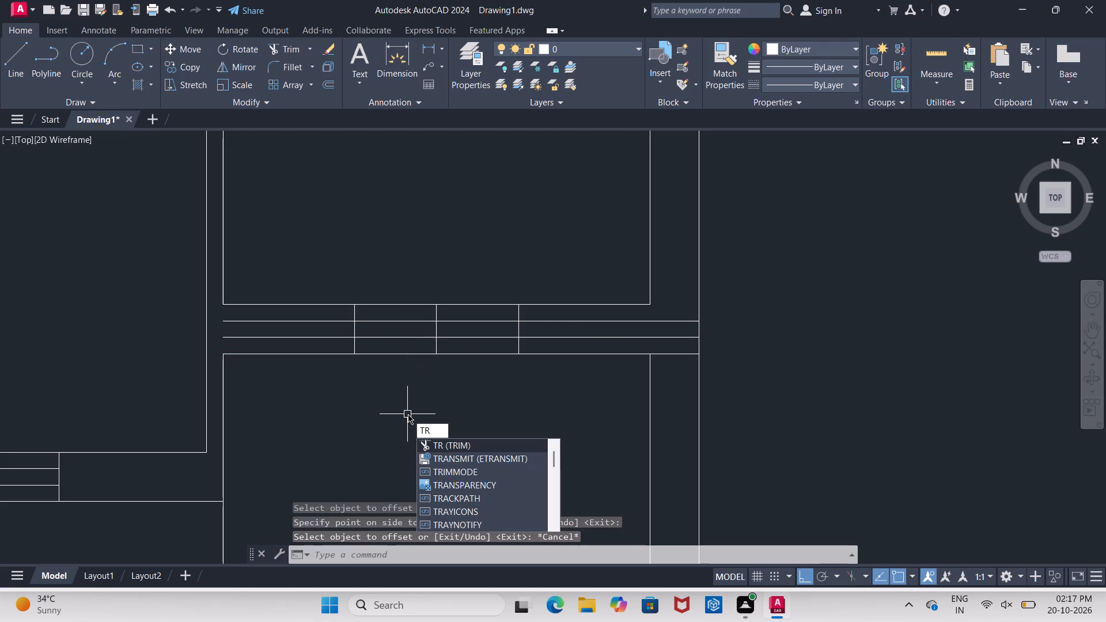
pyautogui.press('Return')
pyautogui.press('Return')
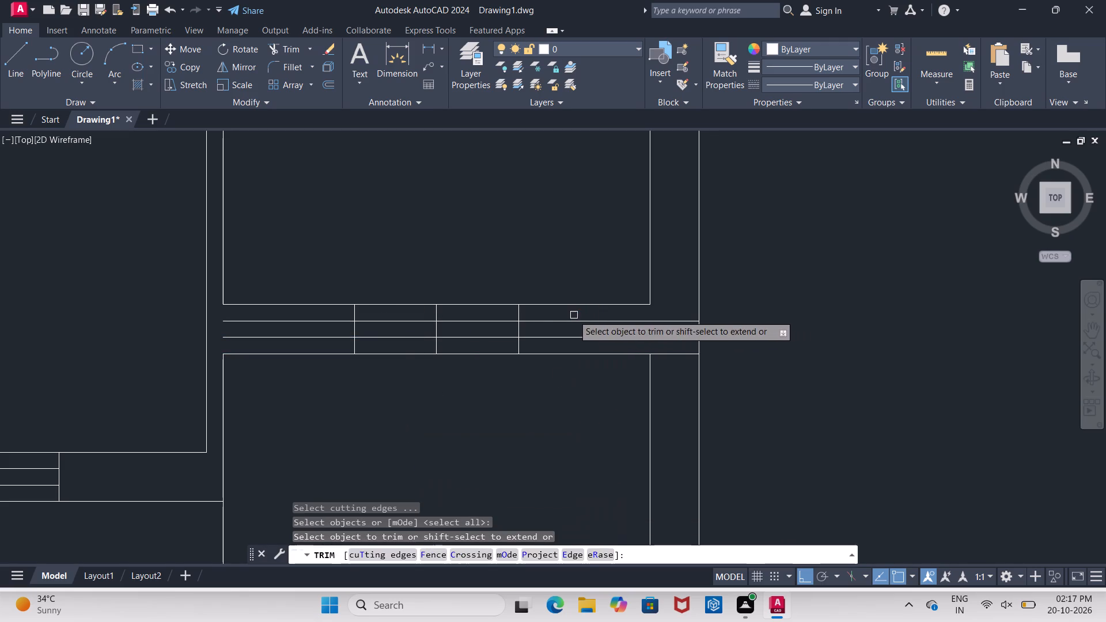
pyautogui.click(568, 316)
pyautogui.click(558, 339)
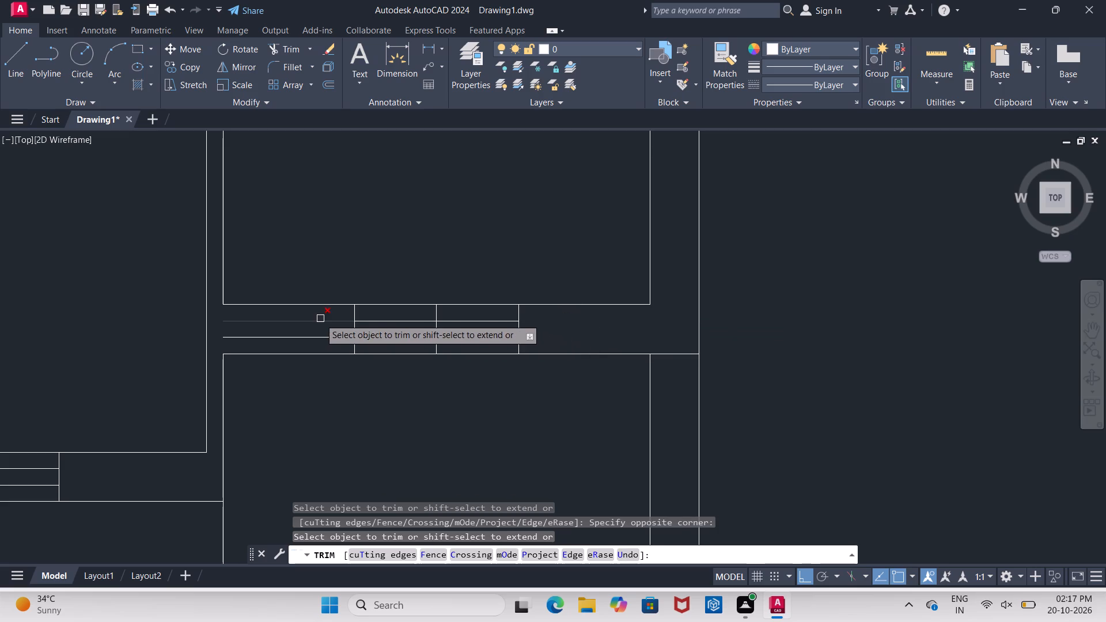
pyautogui.click(317, 313)
pyautogui.click(305, 340)
pyautogui.press('Escape')
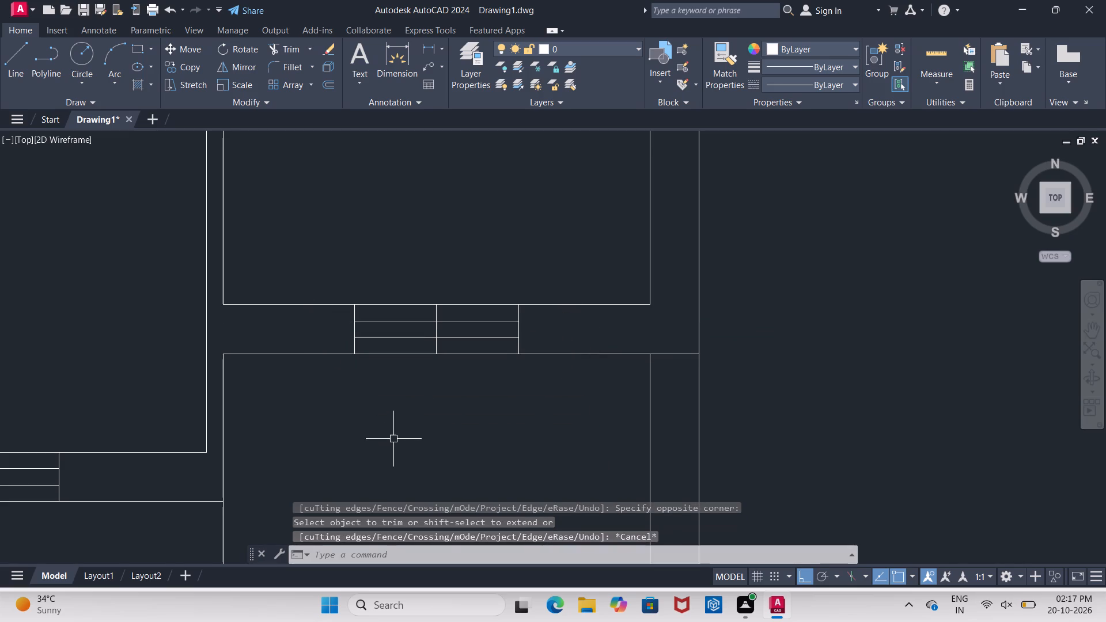
# Delete the vertical centre line of the window between the two middle rooms.
pyautogui.scroll(-1, 379, 395)
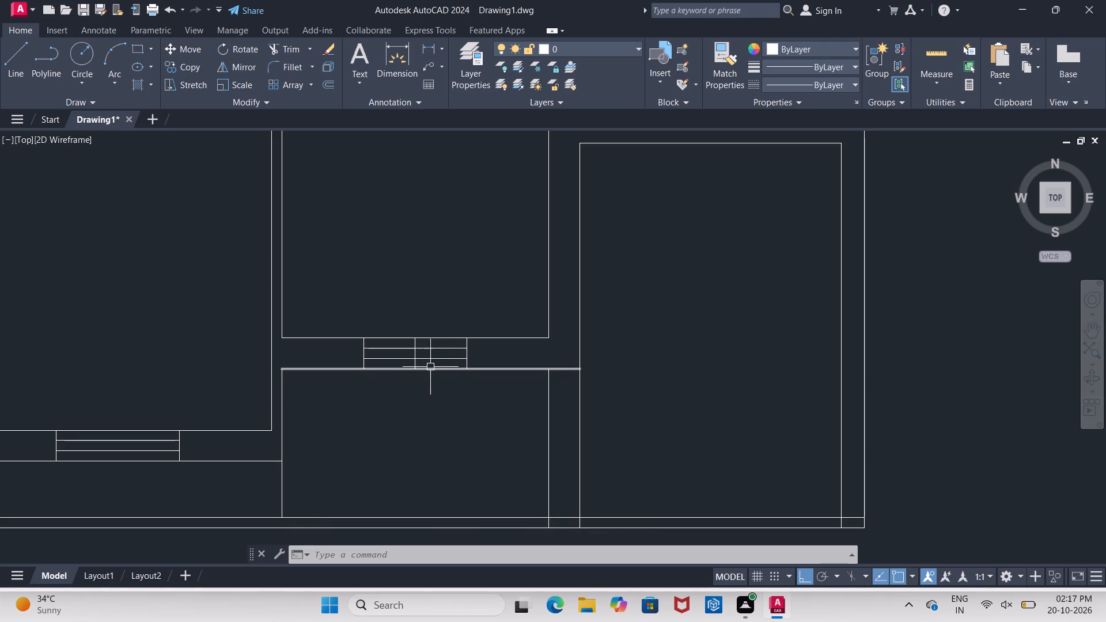
pyautogui.scroll(-2, 315, 347)
pyautogui.scroll(3, 321, 365)
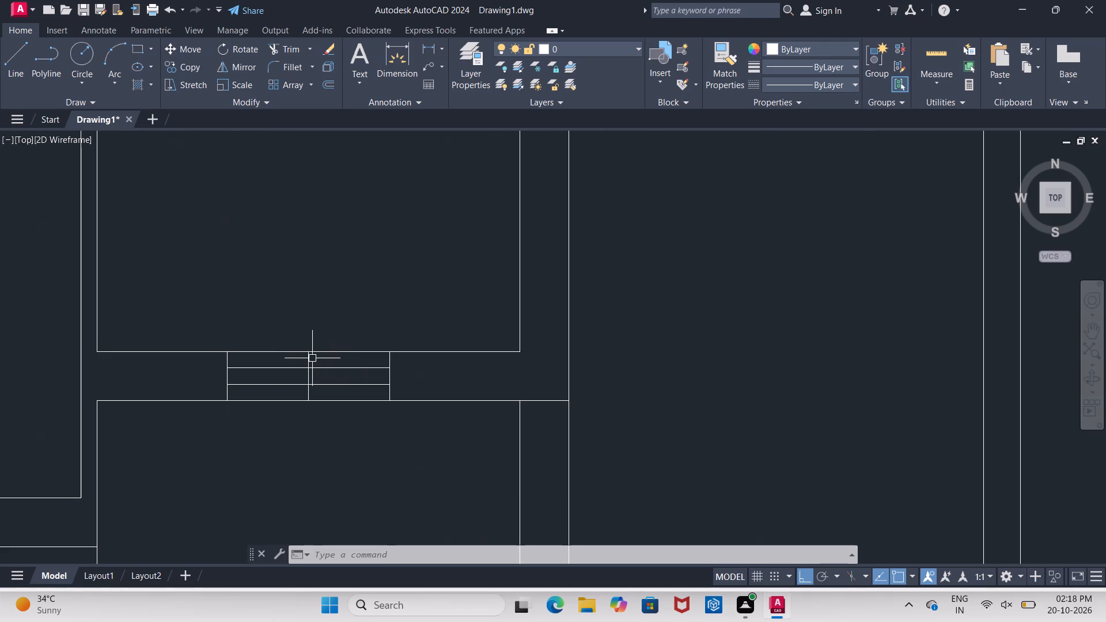
pyautogui.click(309, 359)
pyautogui.press('Delete')
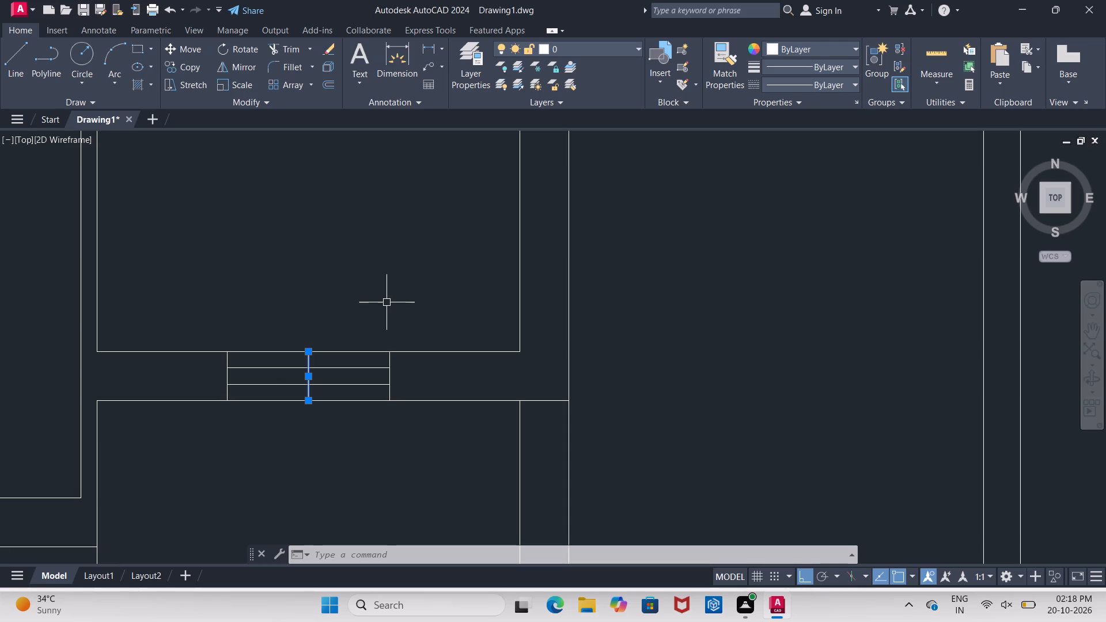
pyautogui.press('Delete')
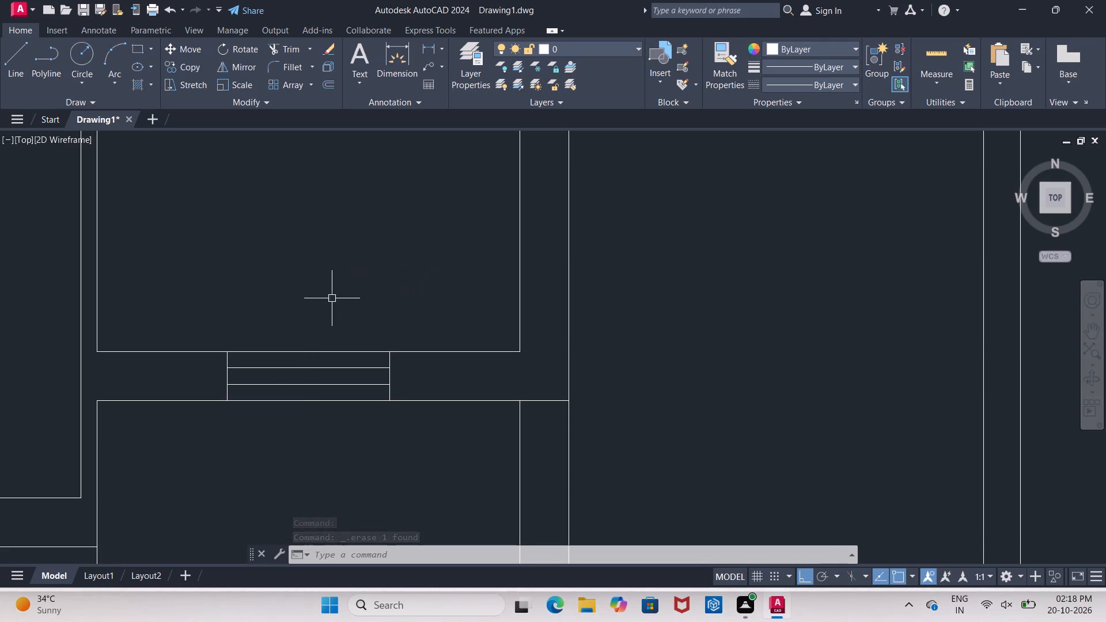
# Delete the entire windowless copy of the floor plan beside the plan with the windows.
pyautogui.scroll(-2, 363, 306)
pyautogui.scroll(-3, 350, 361)
pyautogui.scroll(3, 263, 358)
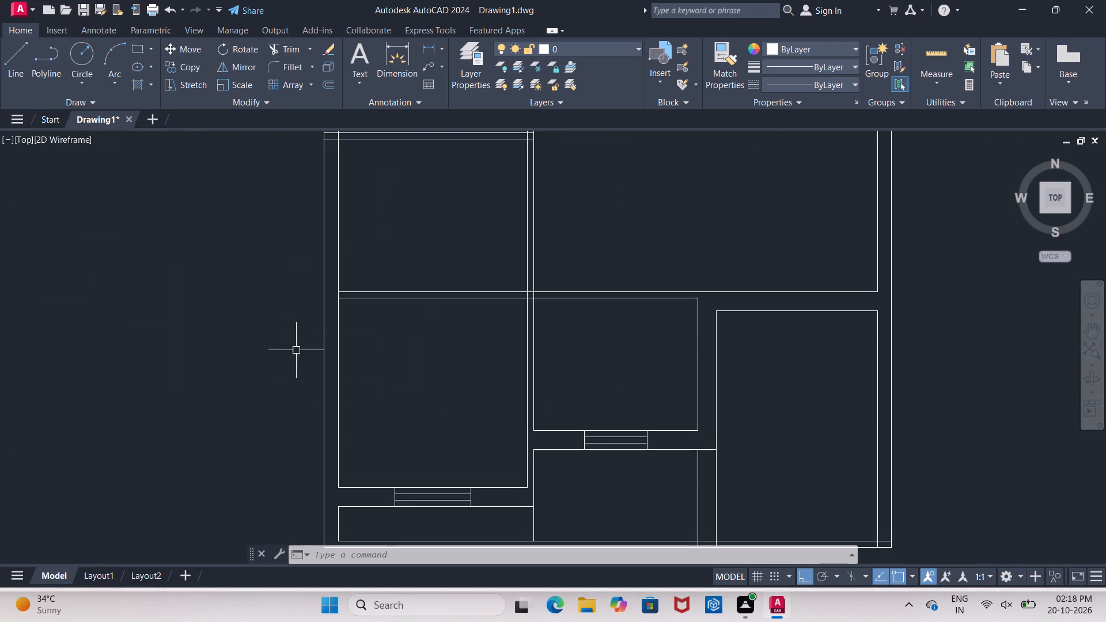
pyautogui.scroll(-2, 275, 351)
pyautogui.scroll(-1, 428, 363)
pyautogui.click(46, 216)
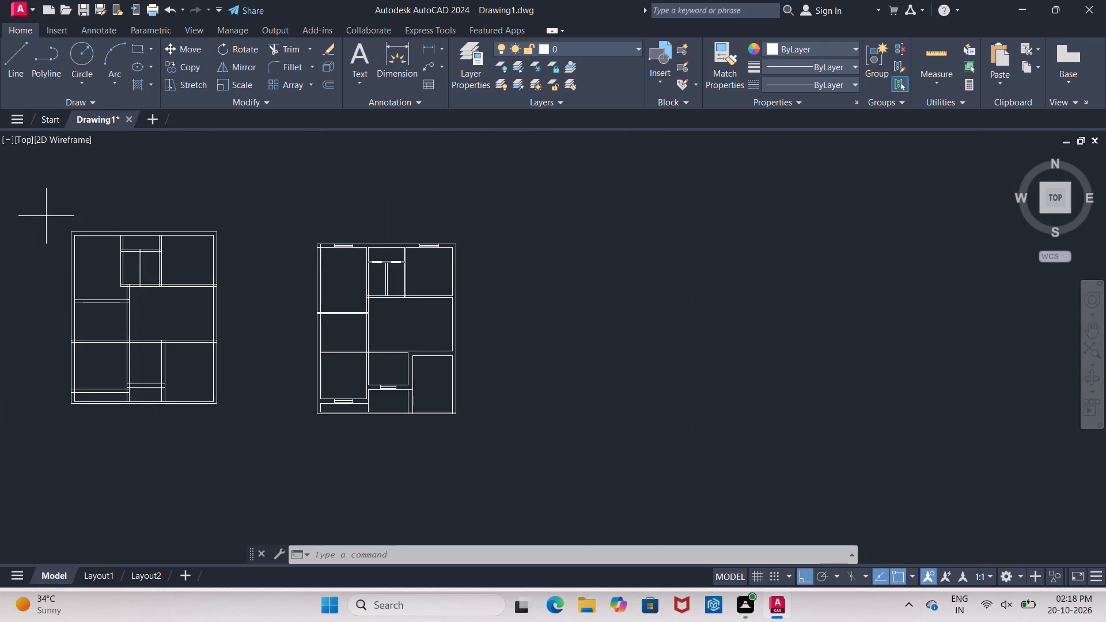
pyautogui.click(241, 430)
pyautogui.press('Delete')
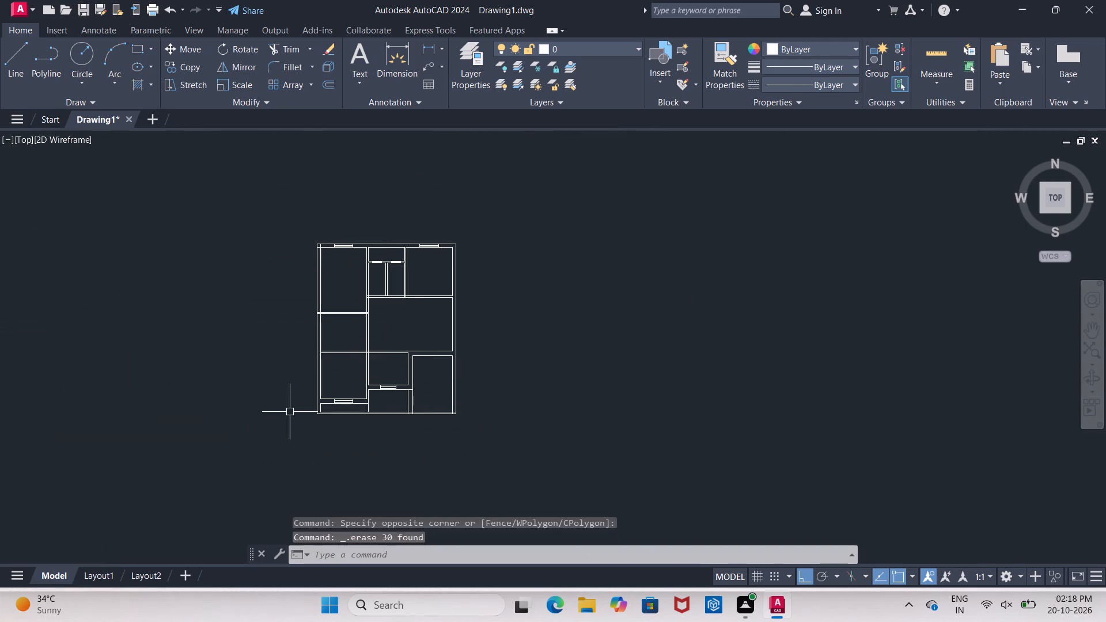
# Draw a vertical line closing the gap in the outer wall's inner edge, from the lower-right room's upper corner to the wall edge above.
pyautogui.scroll(3, 457, 313)
pyautogui.scroll(-2, 359, 356)
pyautogui.scroll(2, 149, 347)
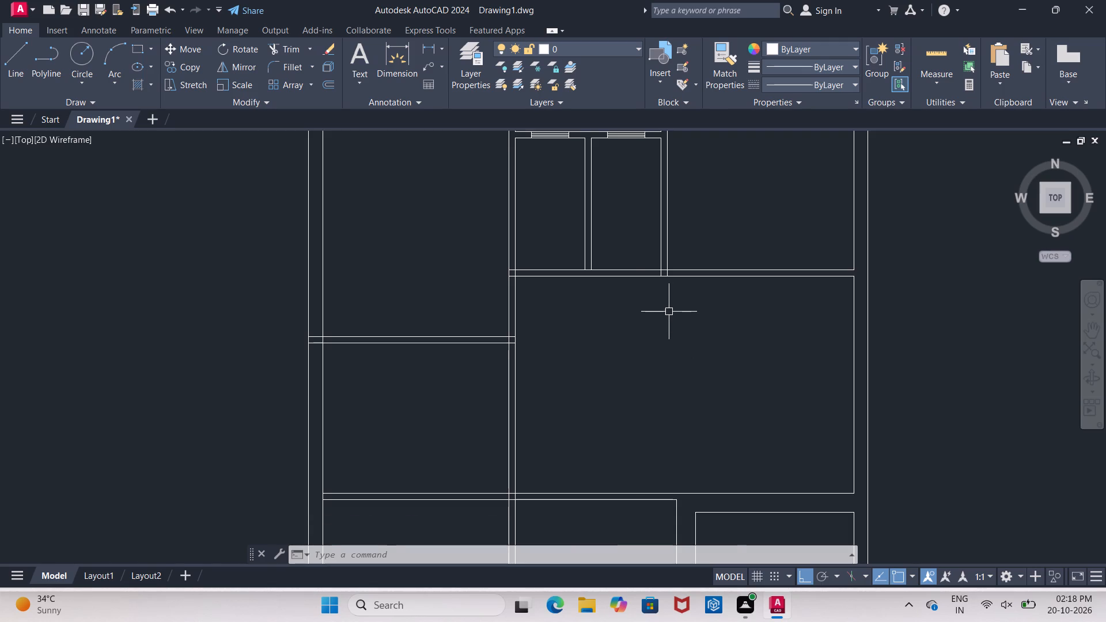
pyautogui.scroll(-2, 513, 249)
pyautogui.scroll(1, 592, 363)
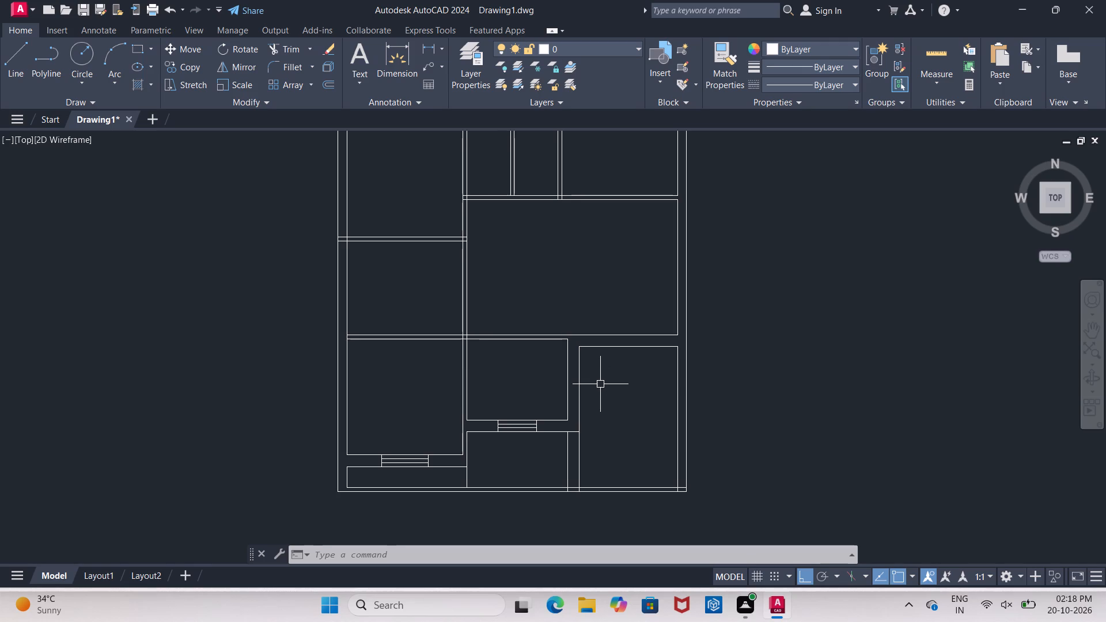
pyautogui.scroll(2, 639, 376)
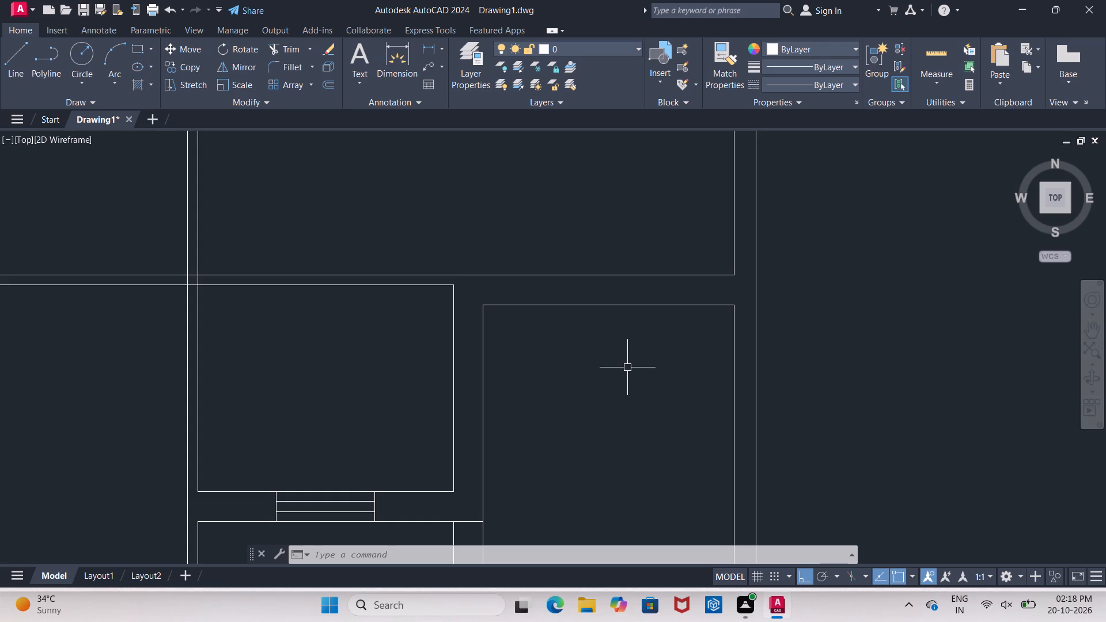
pyautogui.press('l')
pyautogui.press('Return')
pyautogui.click(730, 304)
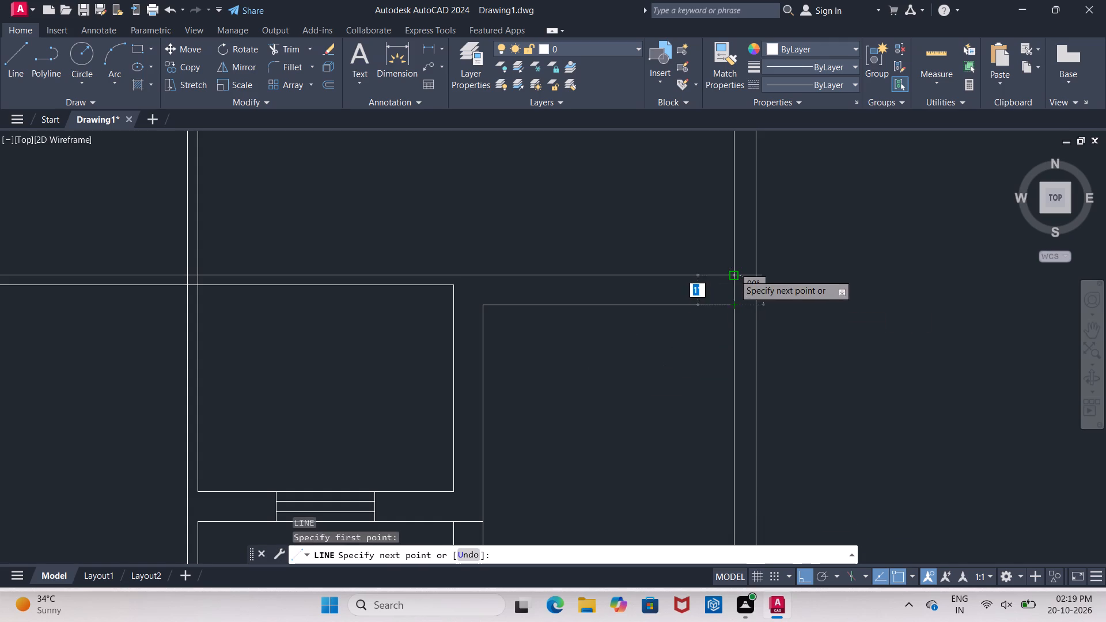
pyautogui.click(734, 274)
pyautogui.press('Return')
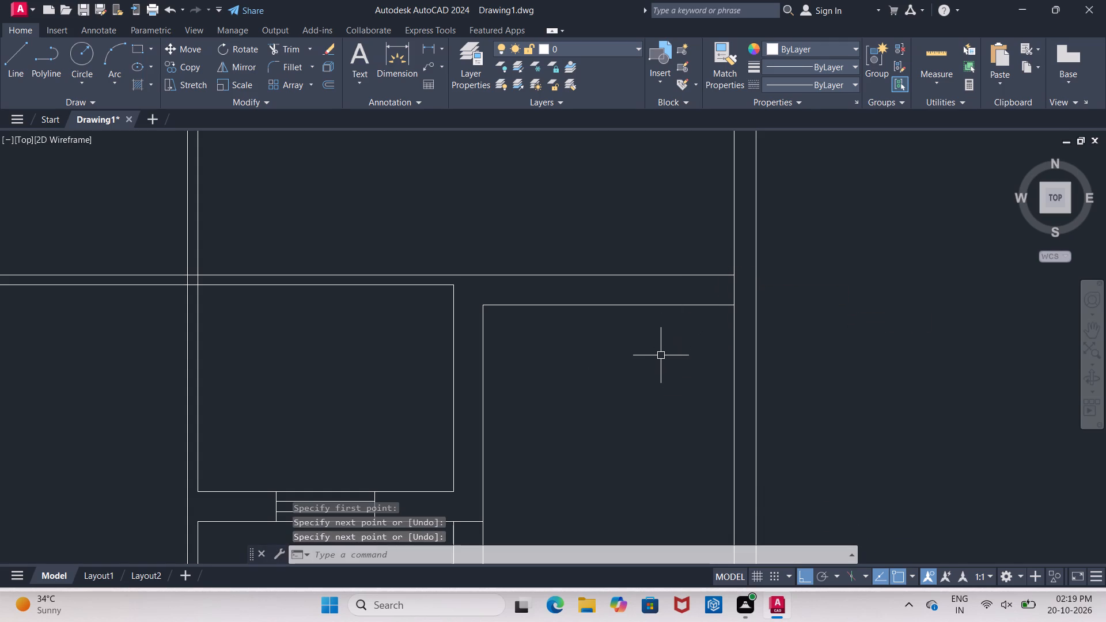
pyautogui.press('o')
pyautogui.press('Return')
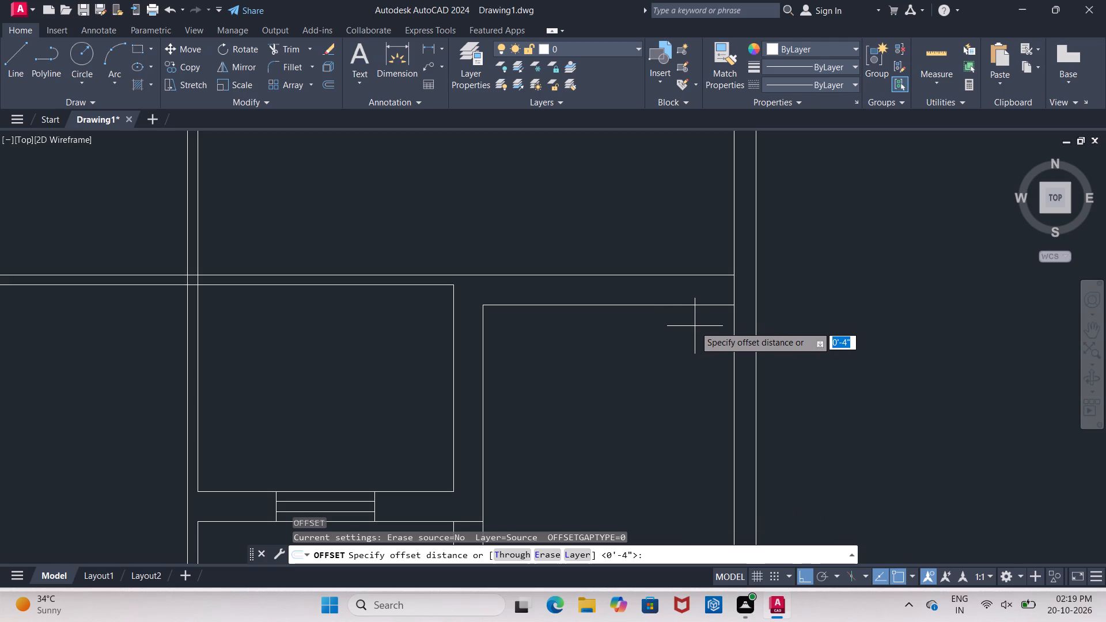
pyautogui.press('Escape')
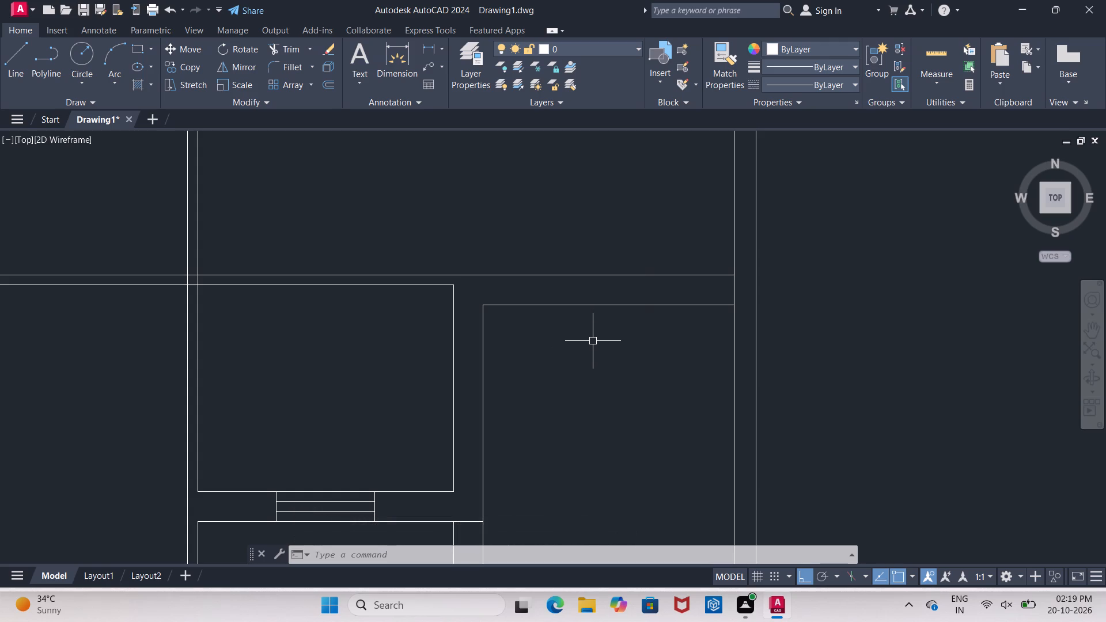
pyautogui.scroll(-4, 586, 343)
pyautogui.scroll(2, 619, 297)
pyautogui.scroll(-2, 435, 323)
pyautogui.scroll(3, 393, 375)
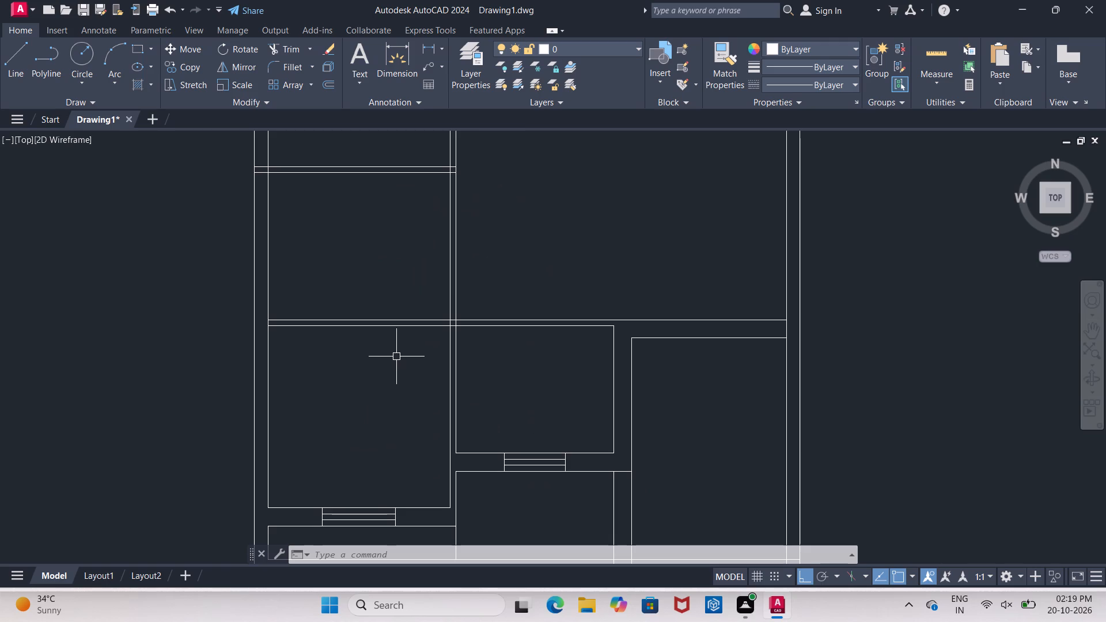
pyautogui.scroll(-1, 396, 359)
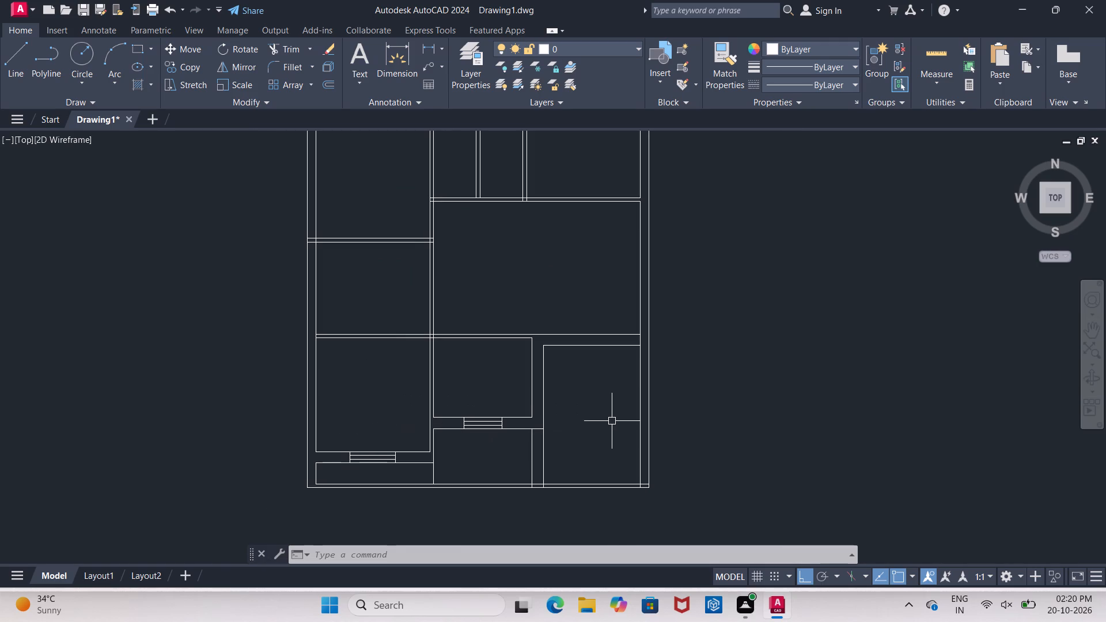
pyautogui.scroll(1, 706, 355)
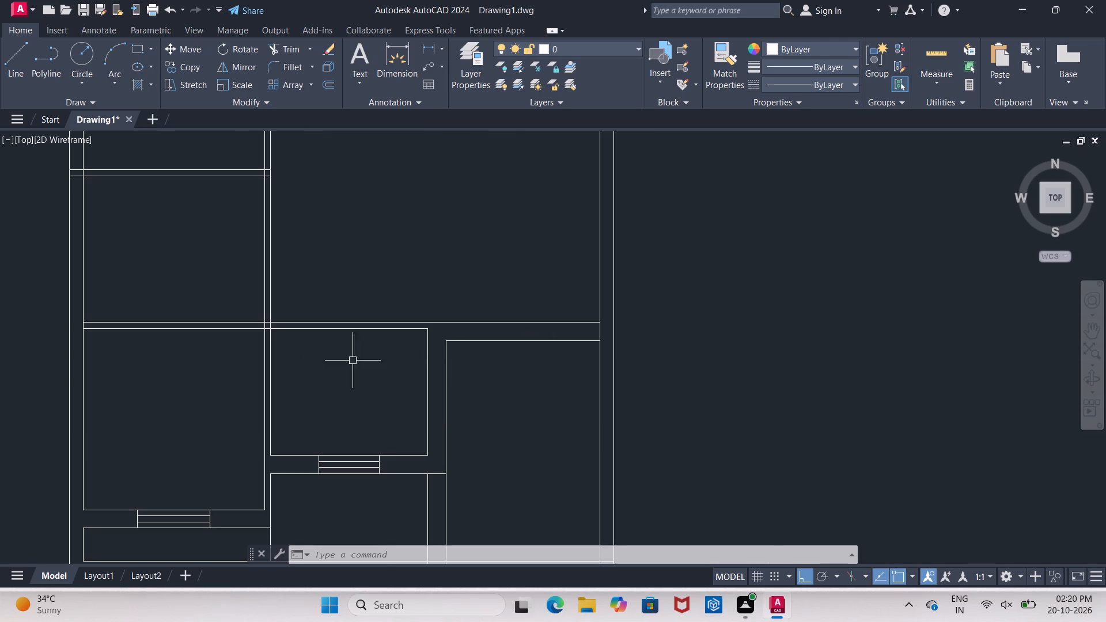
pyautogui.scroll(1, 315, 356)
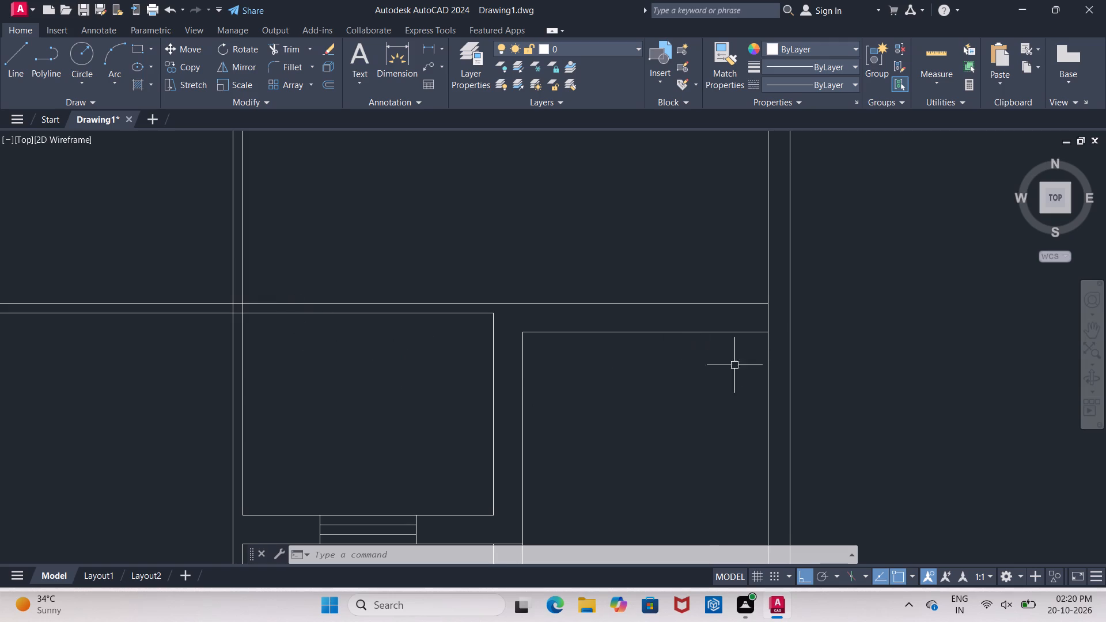
# Offset the short vertical closing line 2" inward from the outer wall, along the horizontal wall above the lower-right room.
pyautogui.scroll(-1, 588, 261)
pyautogui.scroll(2, 696, 297)
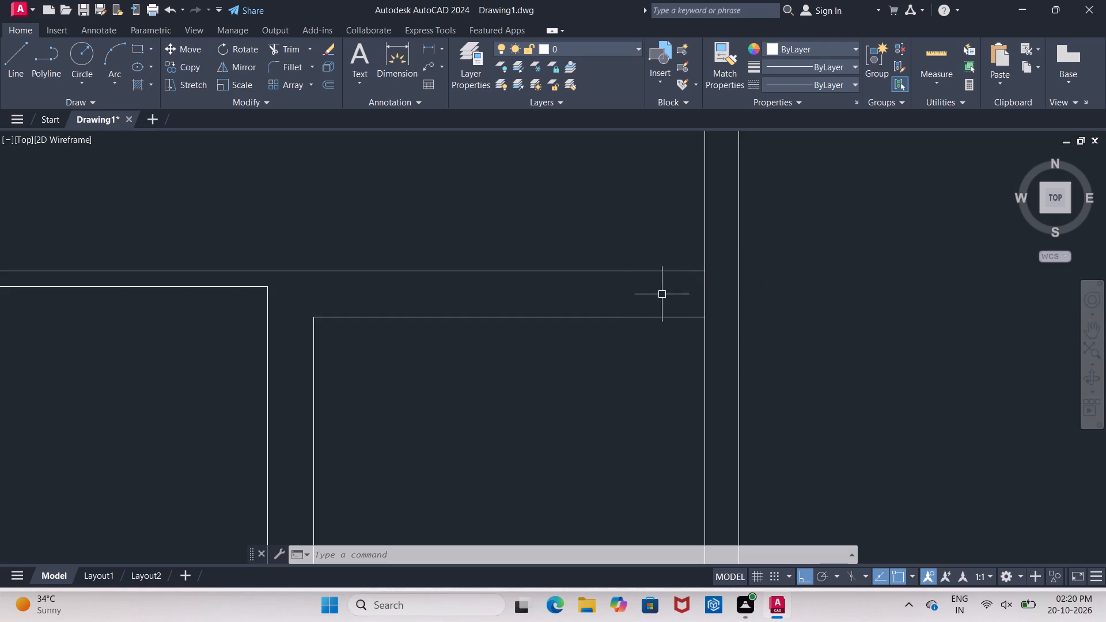
pyautogui.press('o')
pyautogui.press('Return')
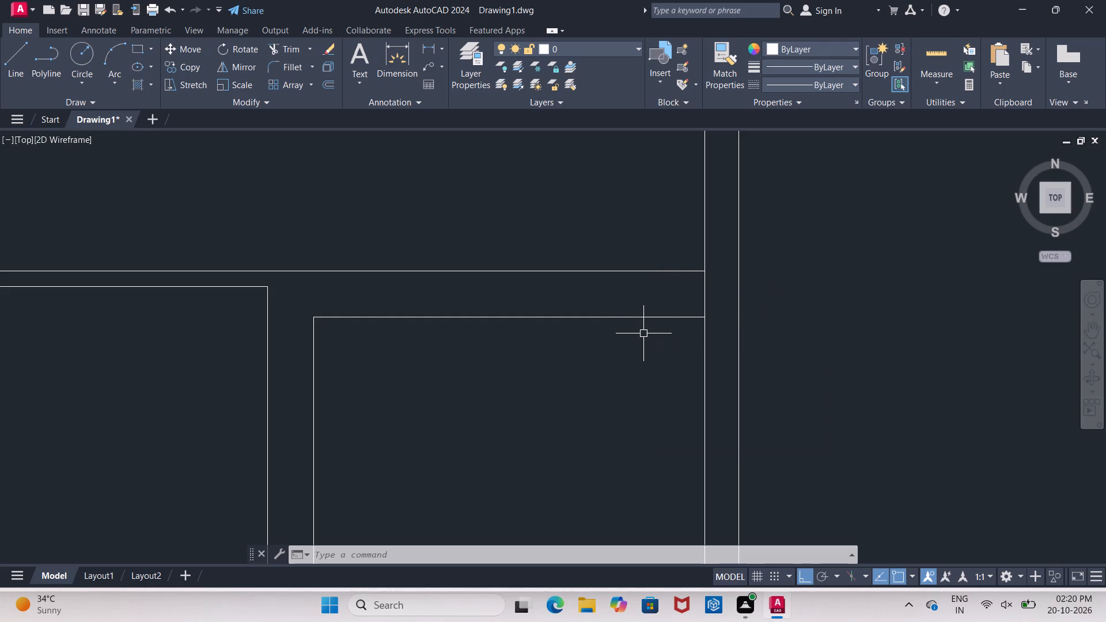
pyautogui.press('2')
pyautogui.hotkey('shift', '"')
pyautogui.press('Return')
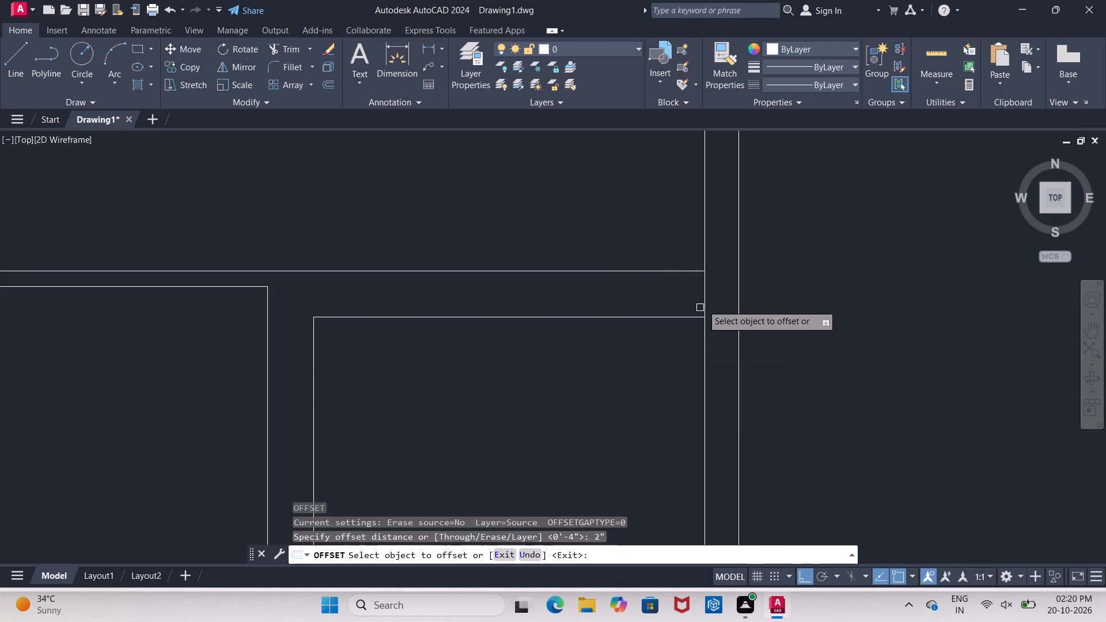
pyautogui.click(705, 294)
pyautogui.click(662, 294)
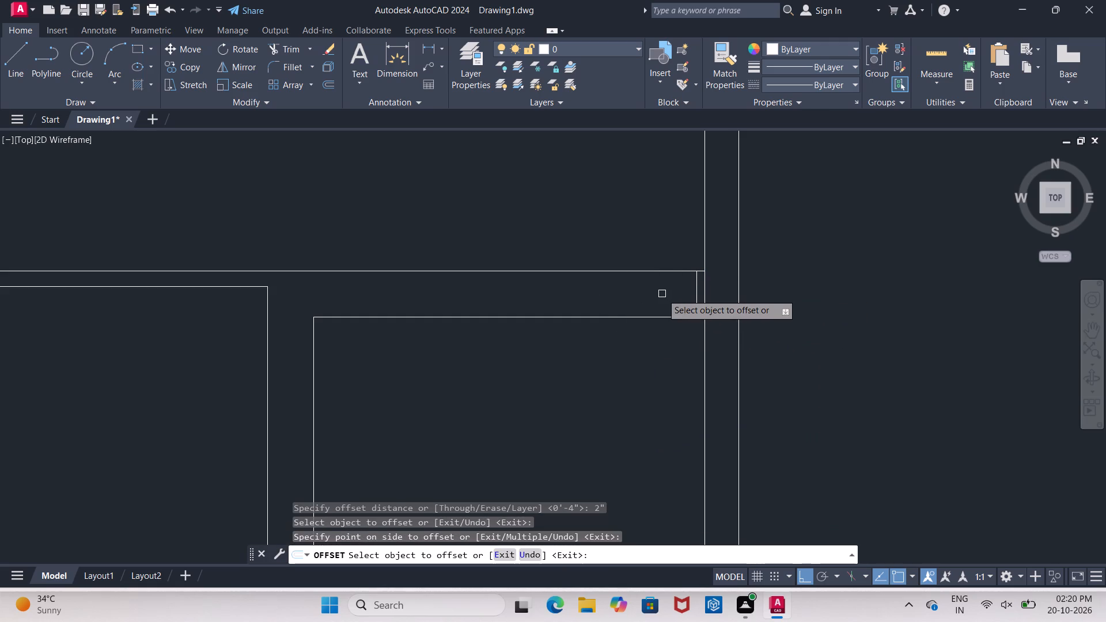
pyautogui.press('Escape')
# Delete the original short vertical closing line on the outer wall's inner edge.
pyautogui.click(704, 293)
pyautogui.press('Delete')
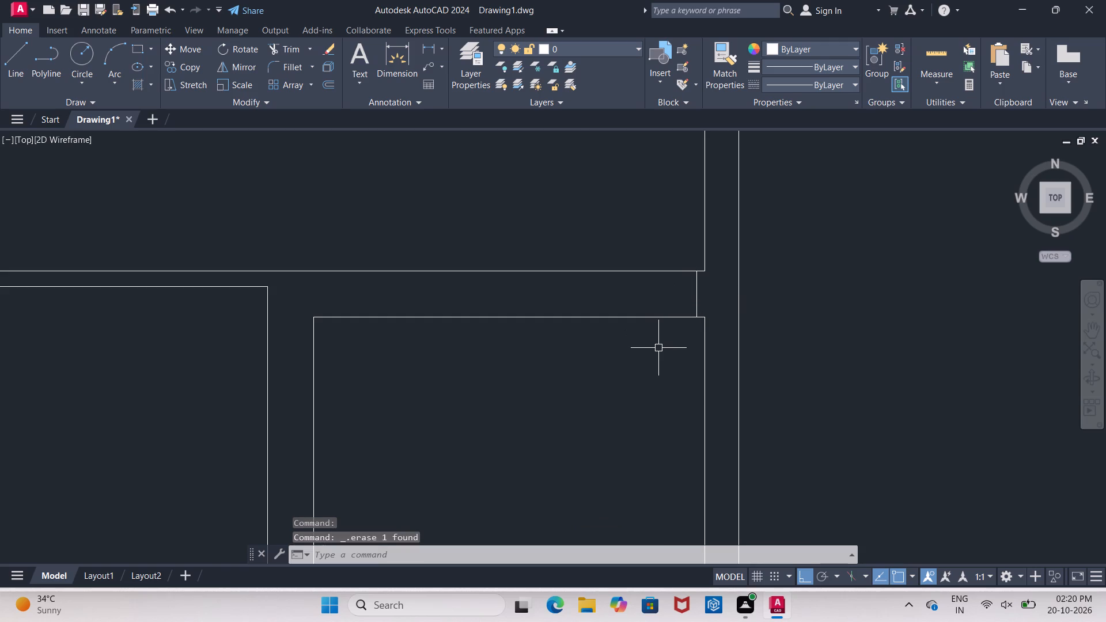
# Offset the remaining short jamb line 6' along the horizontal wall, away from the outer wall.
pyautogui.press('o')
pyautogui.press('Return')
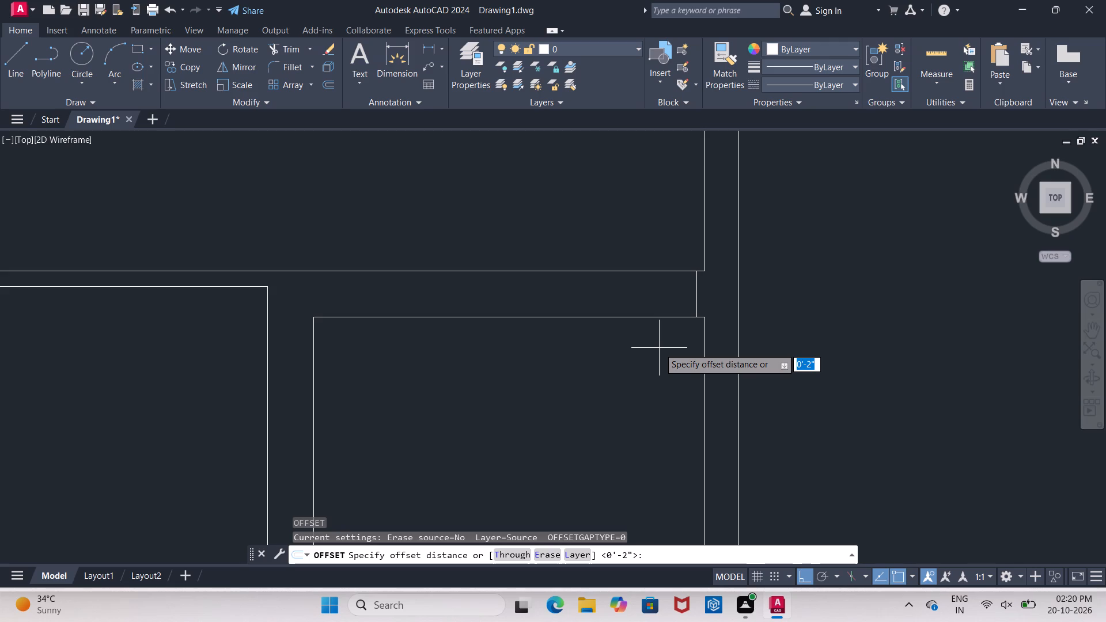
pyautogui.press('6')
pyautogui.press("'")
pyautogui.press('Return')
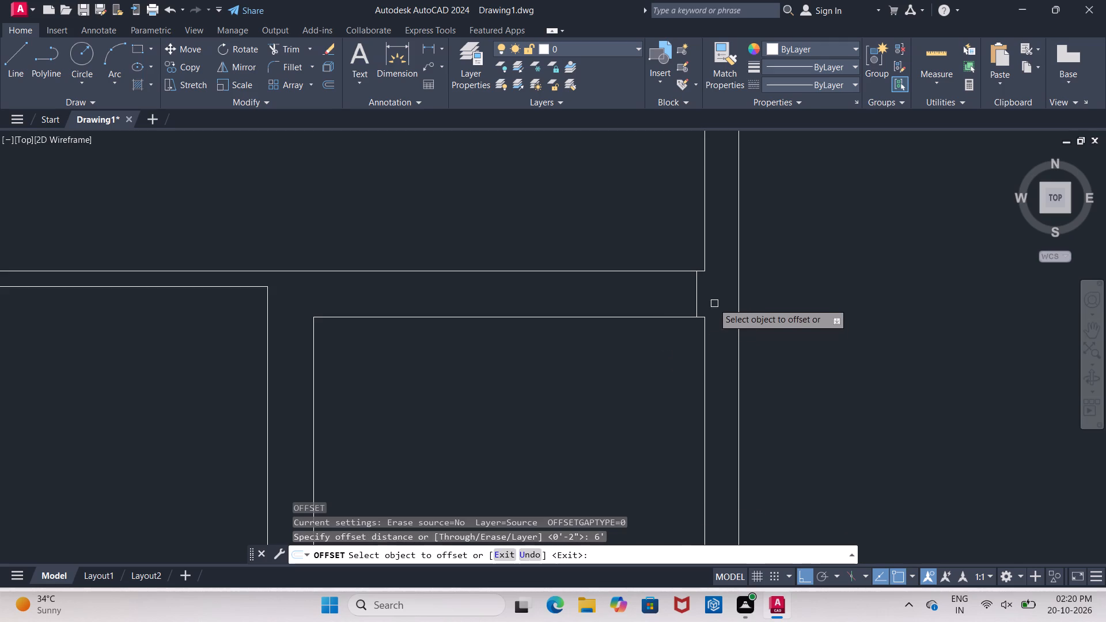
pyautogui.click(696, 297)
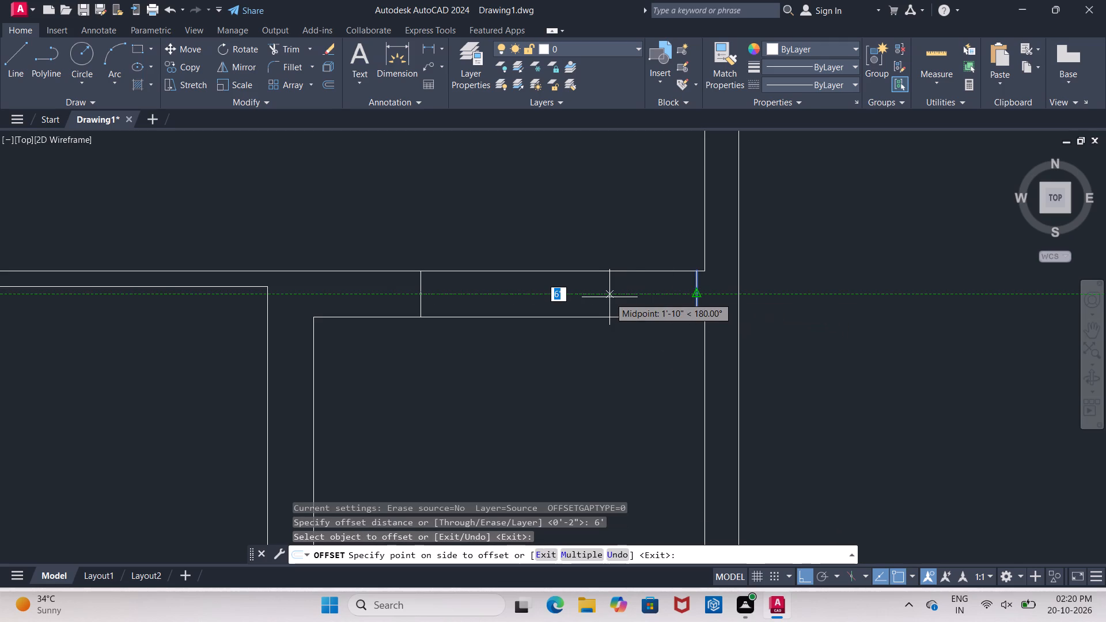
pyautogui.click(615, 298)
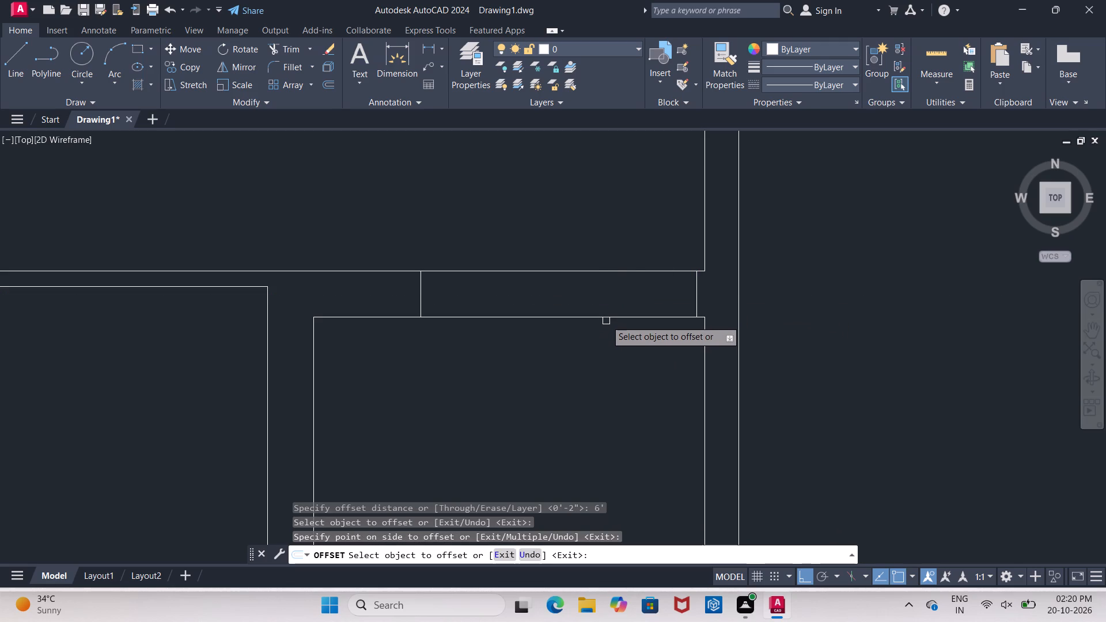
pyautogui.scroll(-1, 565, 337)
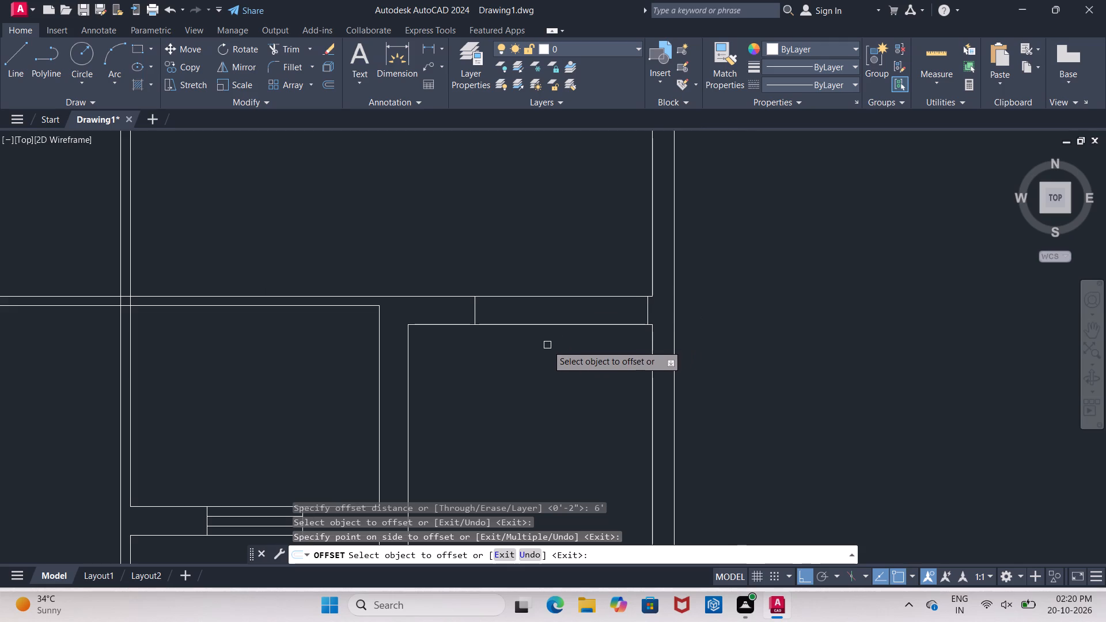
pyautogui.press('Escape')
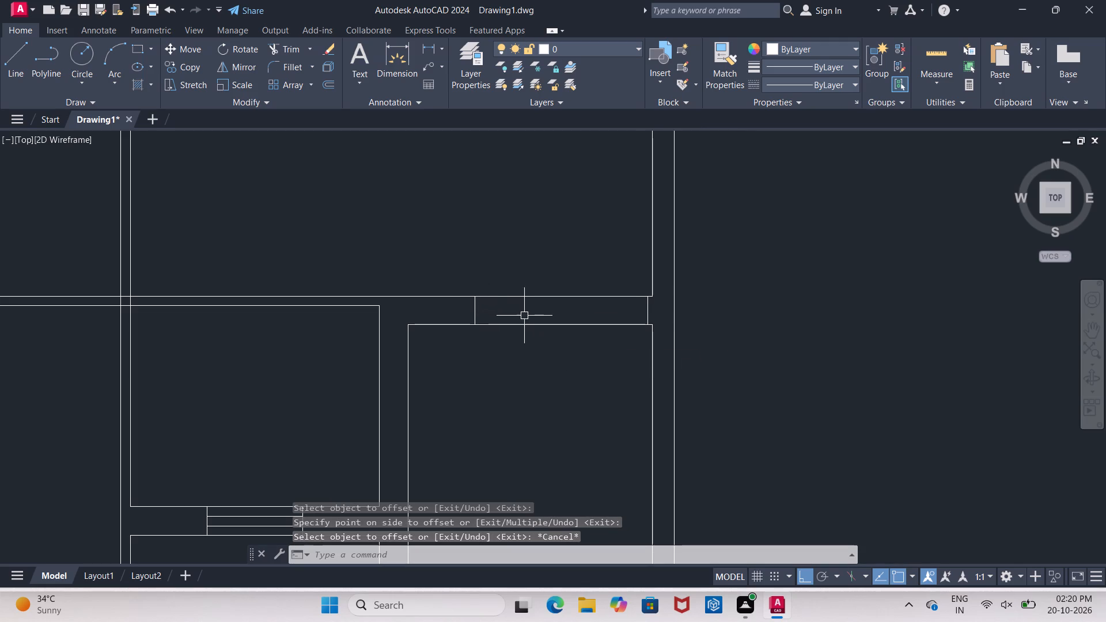
# Offset the jamb line beside the outer wall 4' along the horizontal wall to mark the opening's other end.
pyautogui.press('Return')
pyautogui.press('4')
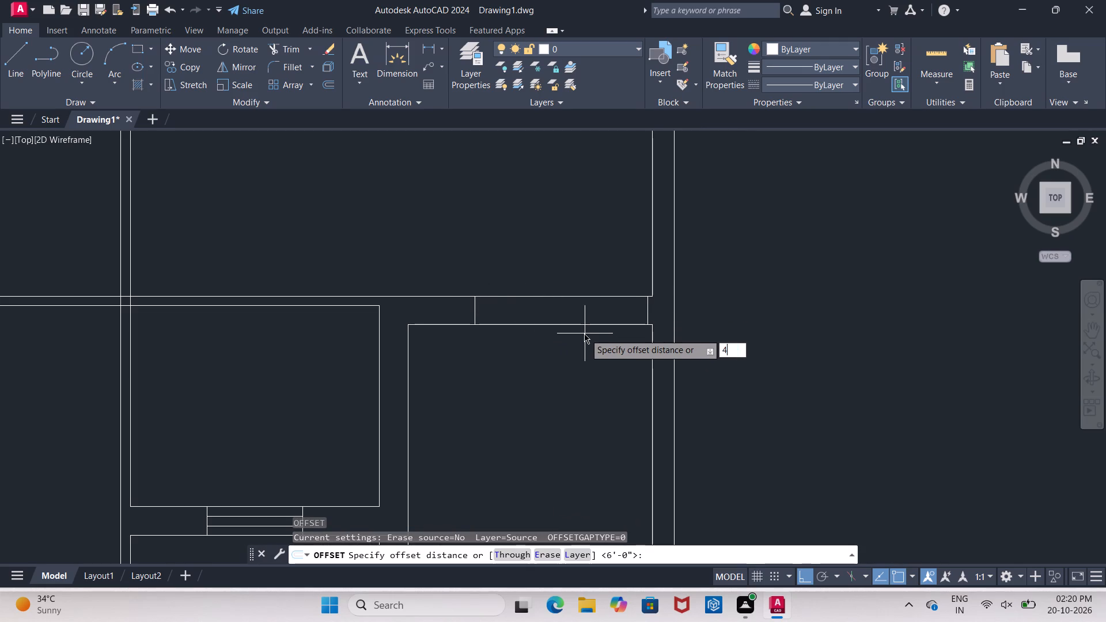
pyautogui.press("'")
pyautogui.press('Return')
pyautogui.click(645, 308)
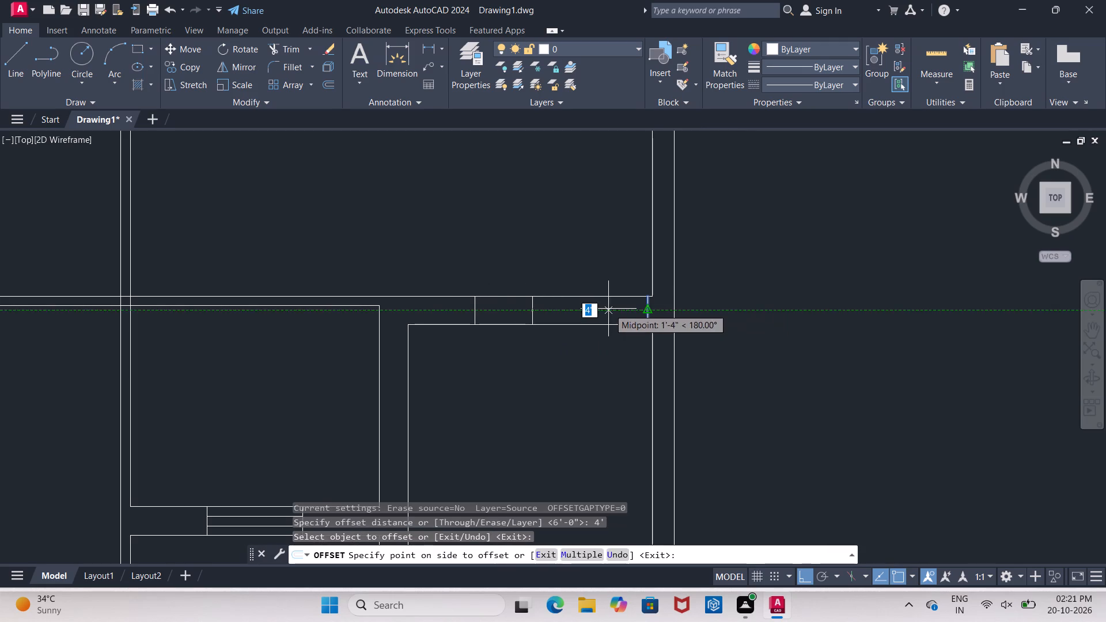
pyautogui.click(608, 309)
pyautogui.press('Escape')
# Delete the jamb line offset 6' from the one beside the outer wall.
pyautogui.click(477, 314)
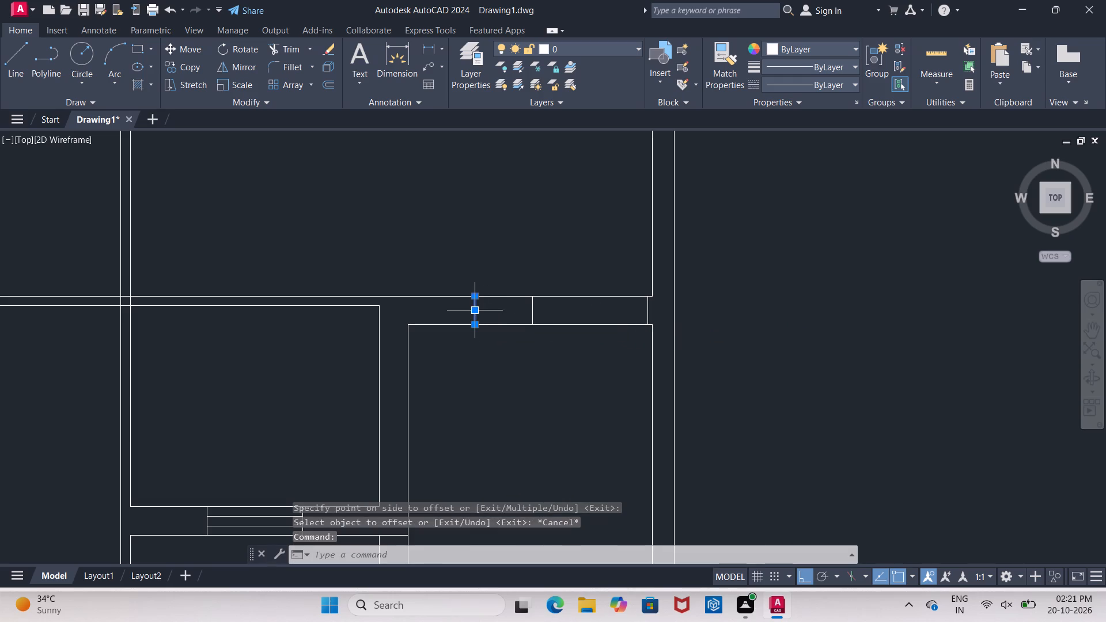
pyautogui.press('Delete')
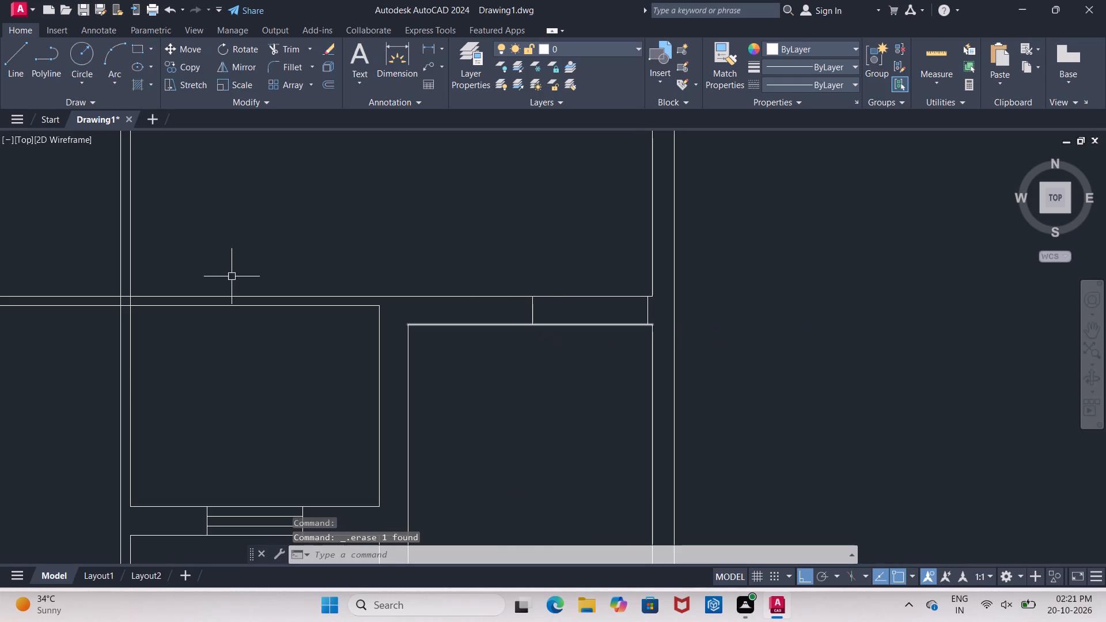
# Draw a horizontal helper line along the wall's lower edge between the two jamb lines of the 4' opening.
pyautogui.scroll(-1, 232, 276)
pyautogui.scroll(4, 483, 302)
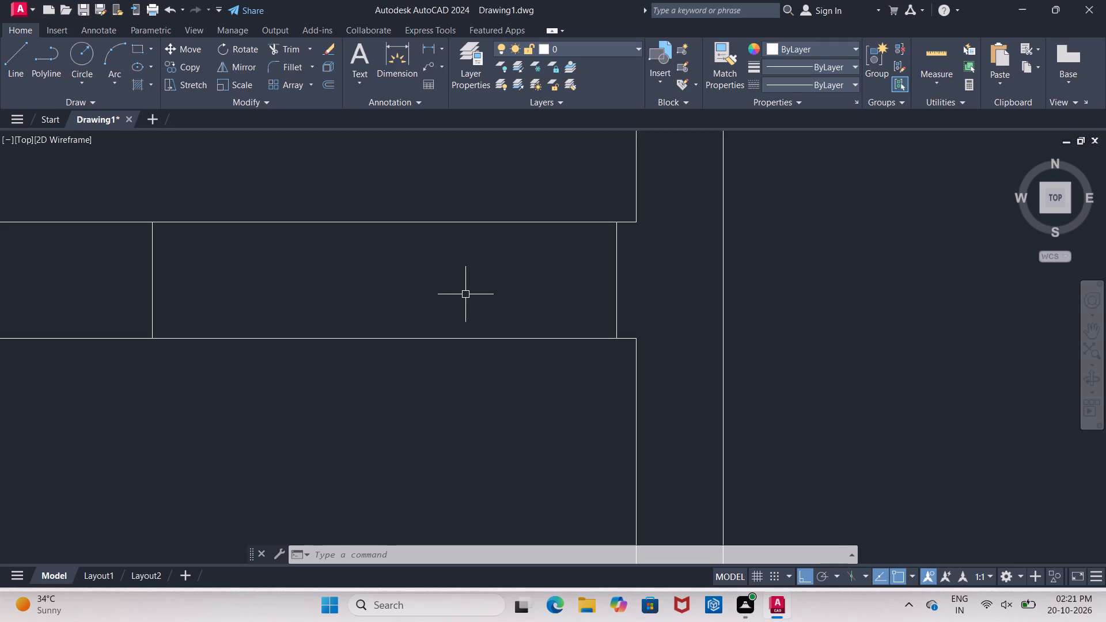
pyautogui.press('l')
pyautogui.press('Return')
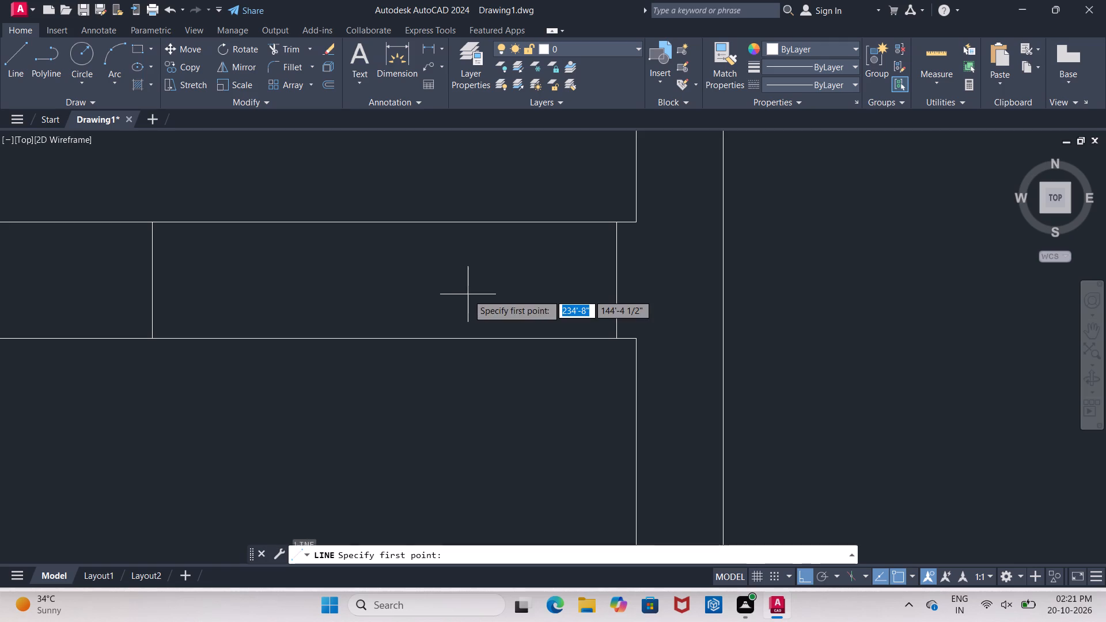
pyautogui.click(153, 340)
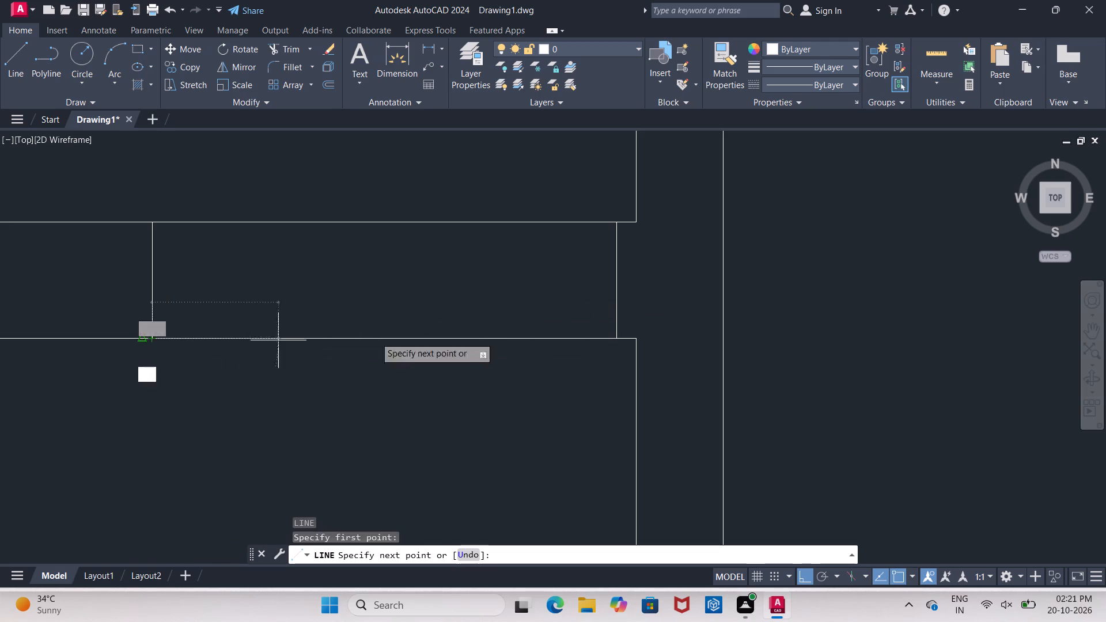
pyautogui.click(615, 335)
pyautogui.press('Return')
# Draw a vertical line from the helper line's midpoint across the wall, and trim its end beyond the wall's upper edge.
pyautogui.press('l')
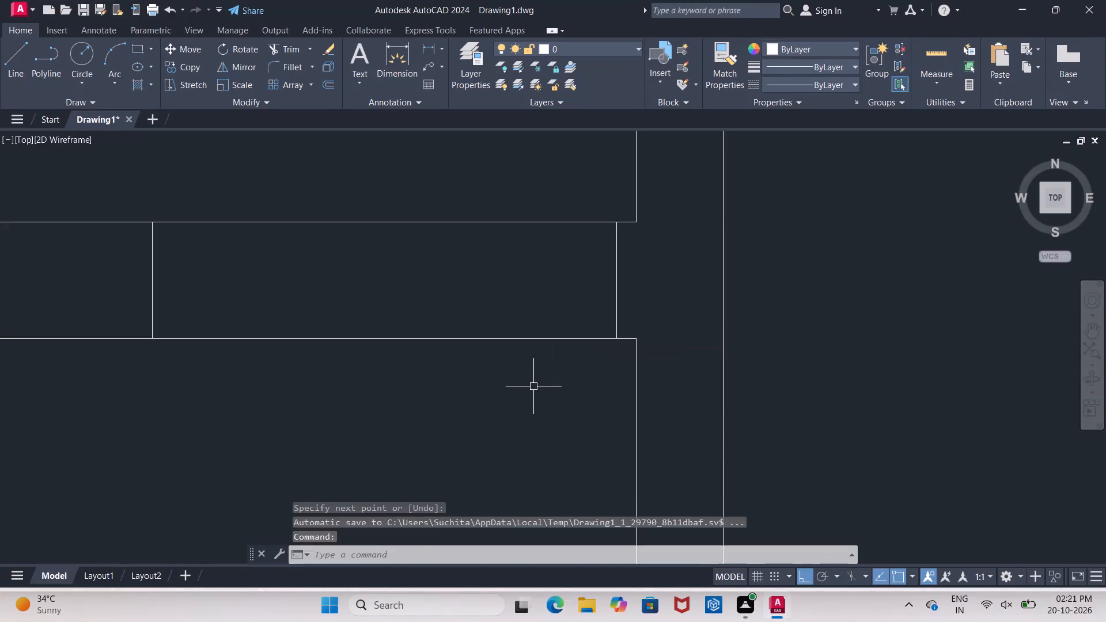
pyautogui.press('Return')
pyautogui.click(387, 339)
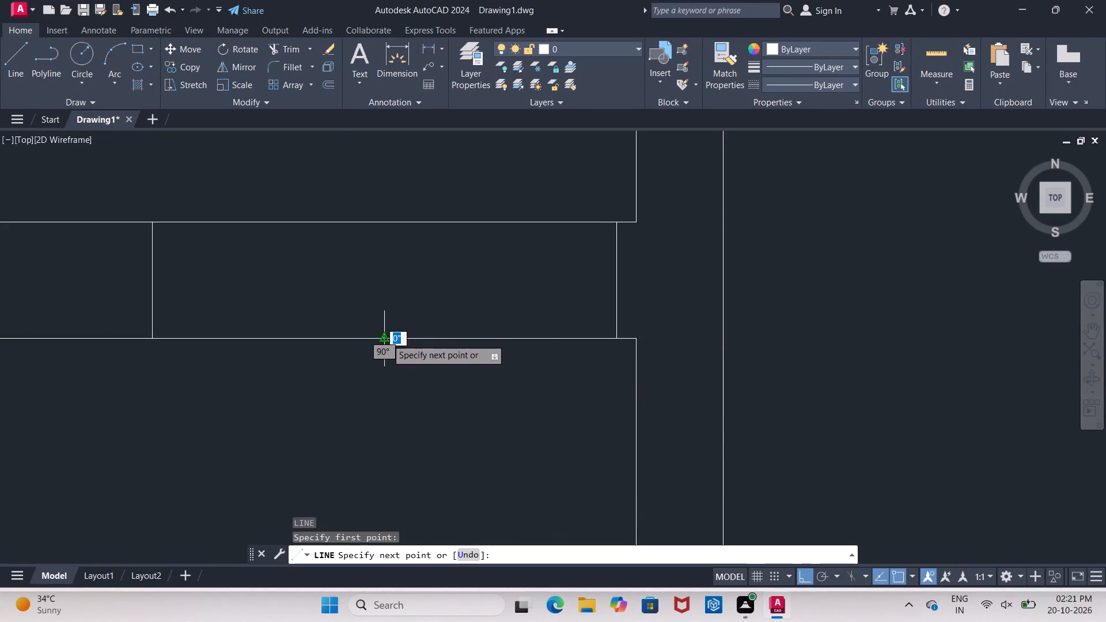
pyautogui.click(389, 189)
pyautogui.press('Escape')
pyautogui.write('TR')
pyautogui.press('Return')
pyautogui.press('Return')
pyautogui.click(382, 206)
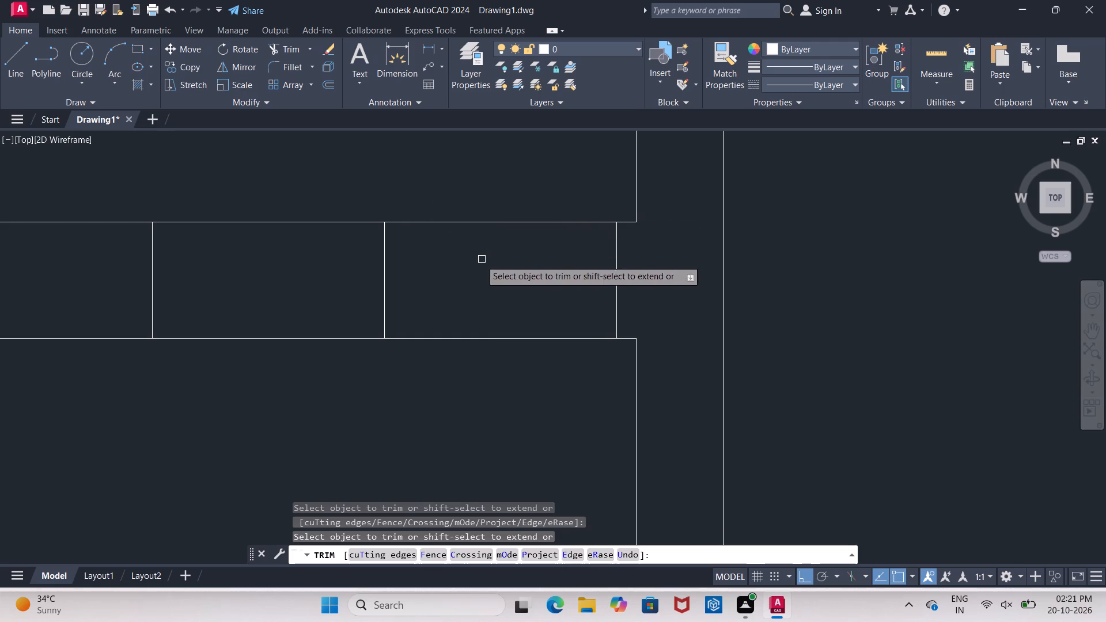
pyautogui.press('Escape')
# Delete the horizontal helper line between the two jamb lines.
pyautogui.click(457, 340)
pyautogui.press('Delete')
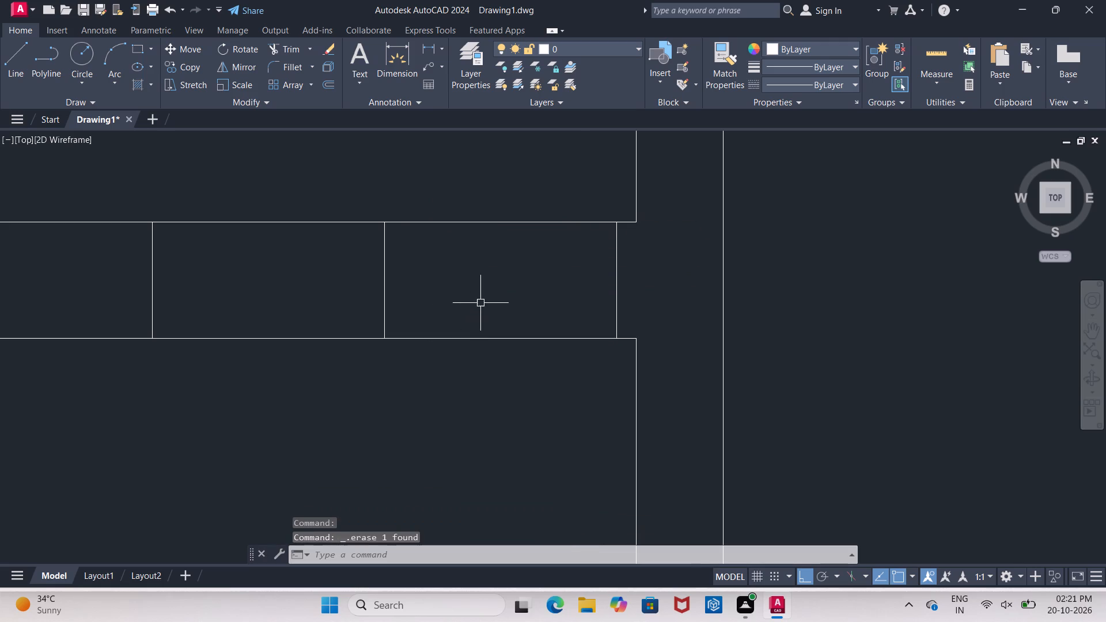
# Trim the wall's upper edge on both sides of the centre line, between the opening's two jamb lines.
pyautogui.scroll(-2, 483, 301)
pyautogui.scroll(-1, 346, 368)
pyautogui.scroll(3, 449, 326)
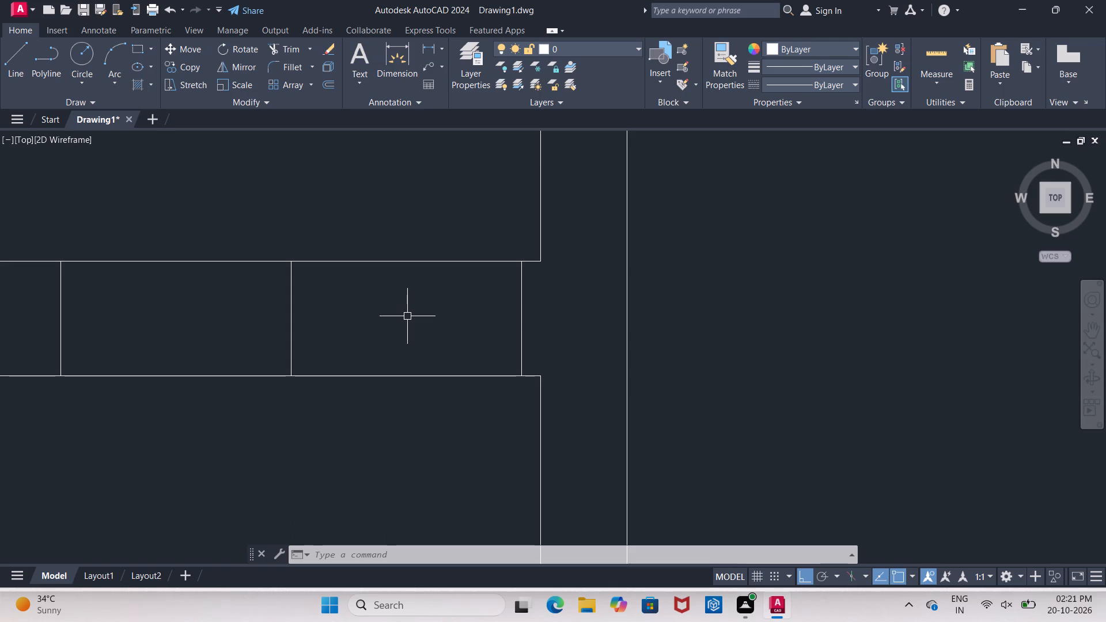
pyautogui.write('TR')
pyautogui.press('Return')
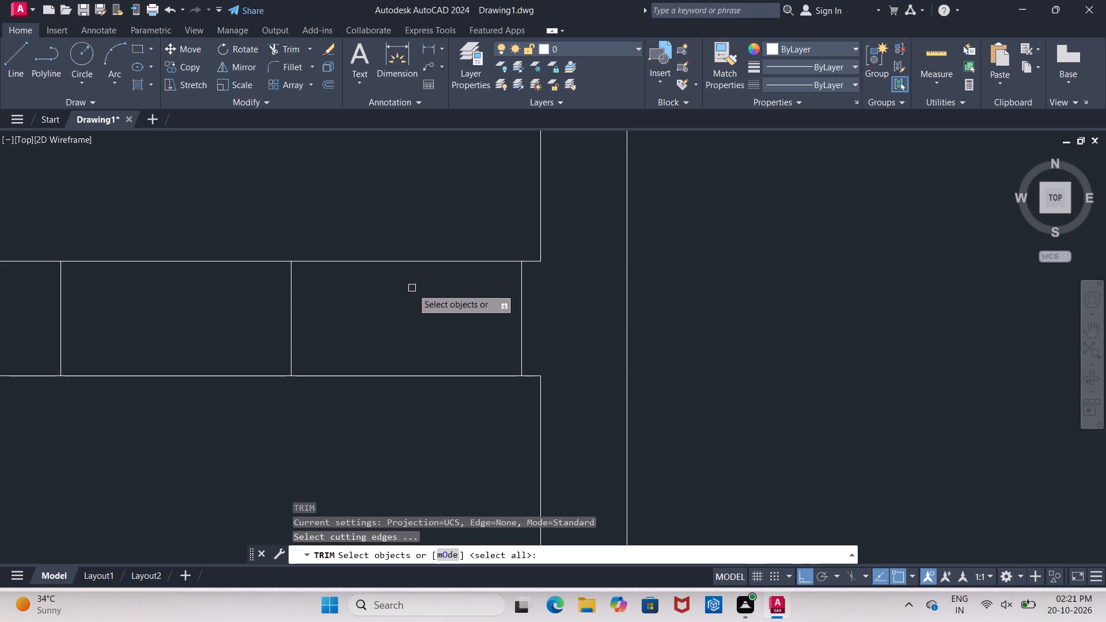
pyautogui.press('Return')
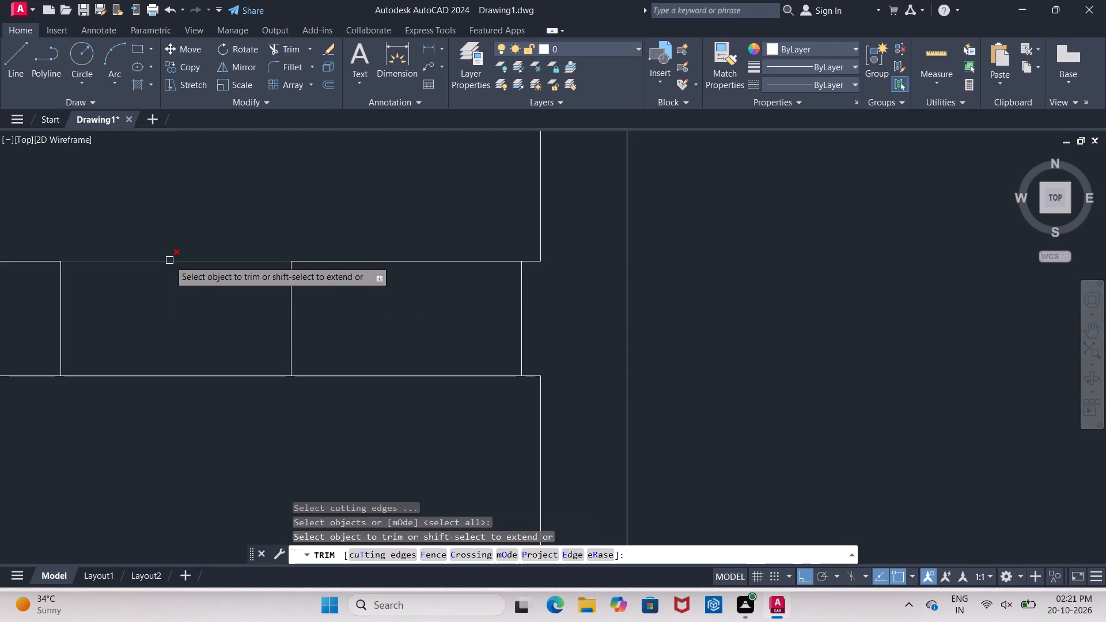
pyautogui.click(169, 260)
pyautogui.click(362, 262)
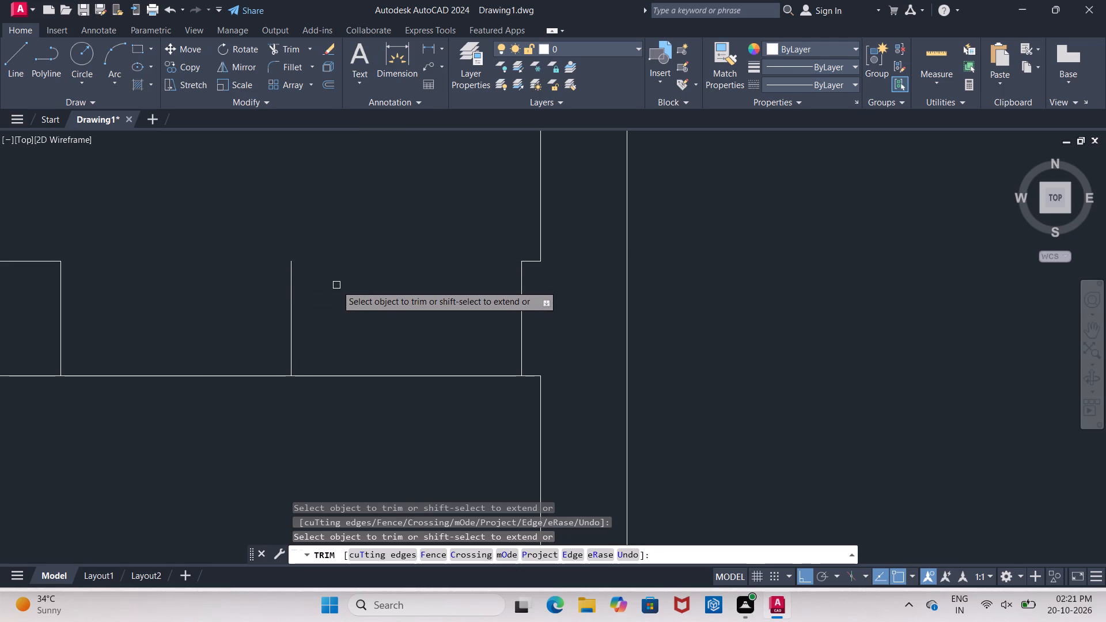
pyautogui.press('Escape')
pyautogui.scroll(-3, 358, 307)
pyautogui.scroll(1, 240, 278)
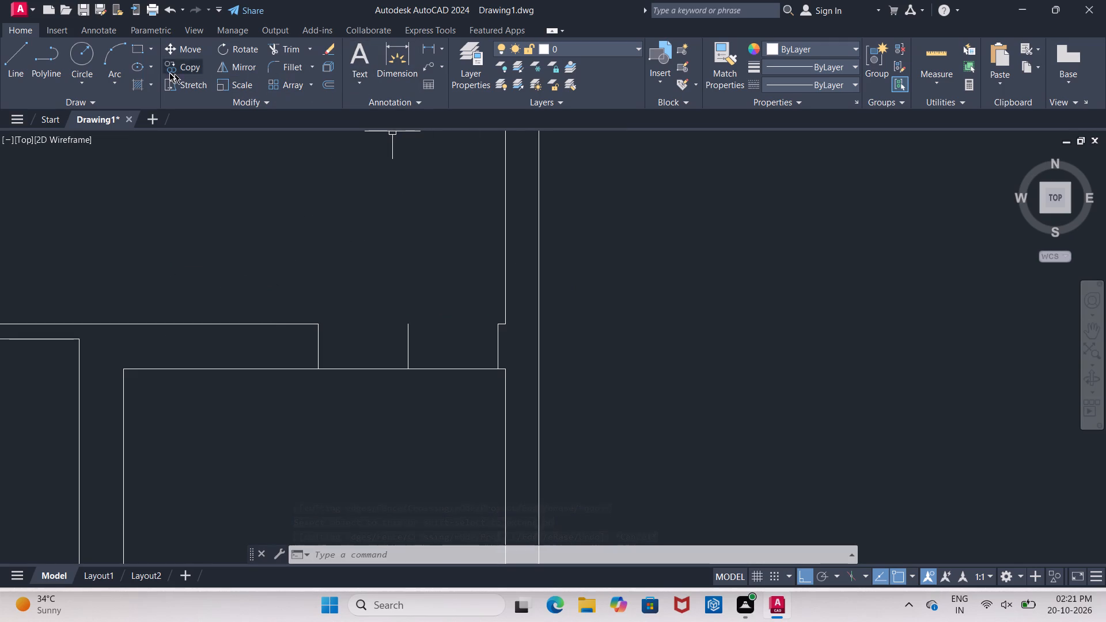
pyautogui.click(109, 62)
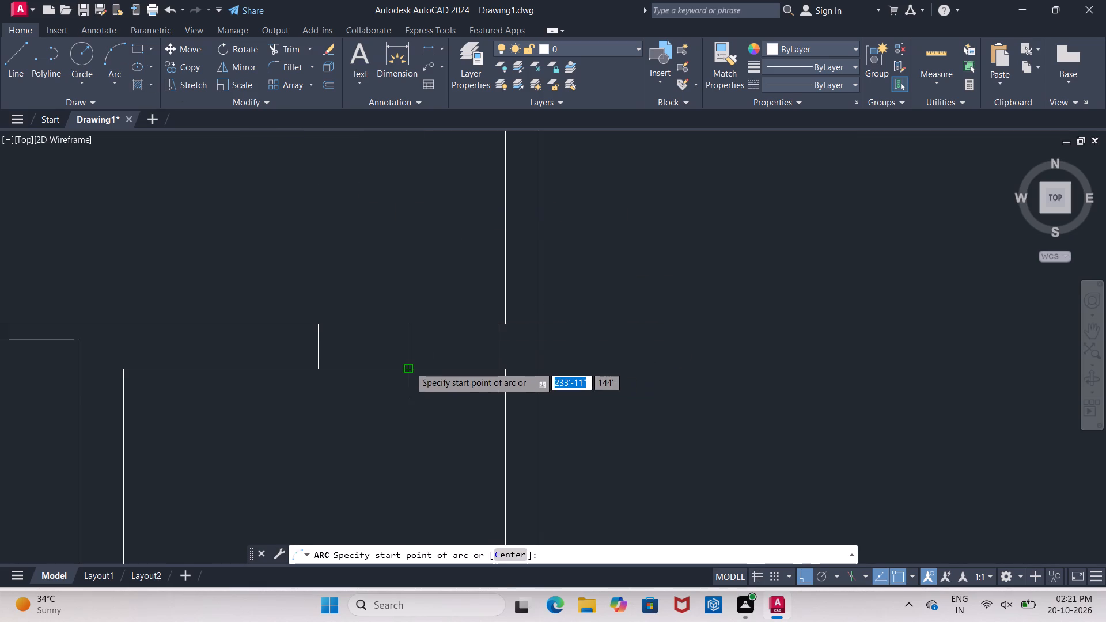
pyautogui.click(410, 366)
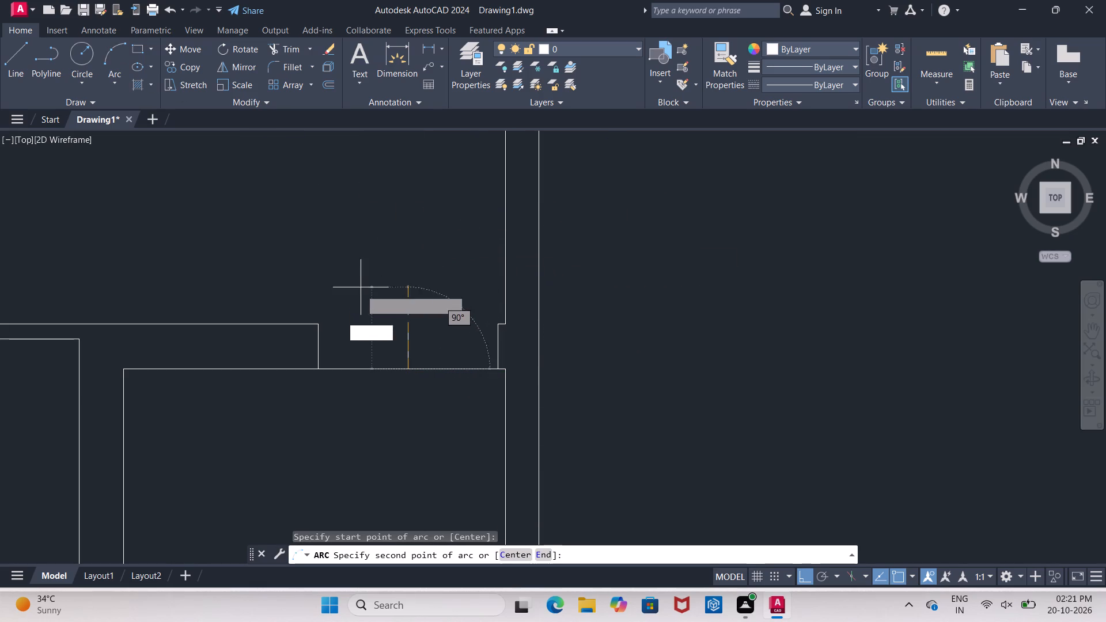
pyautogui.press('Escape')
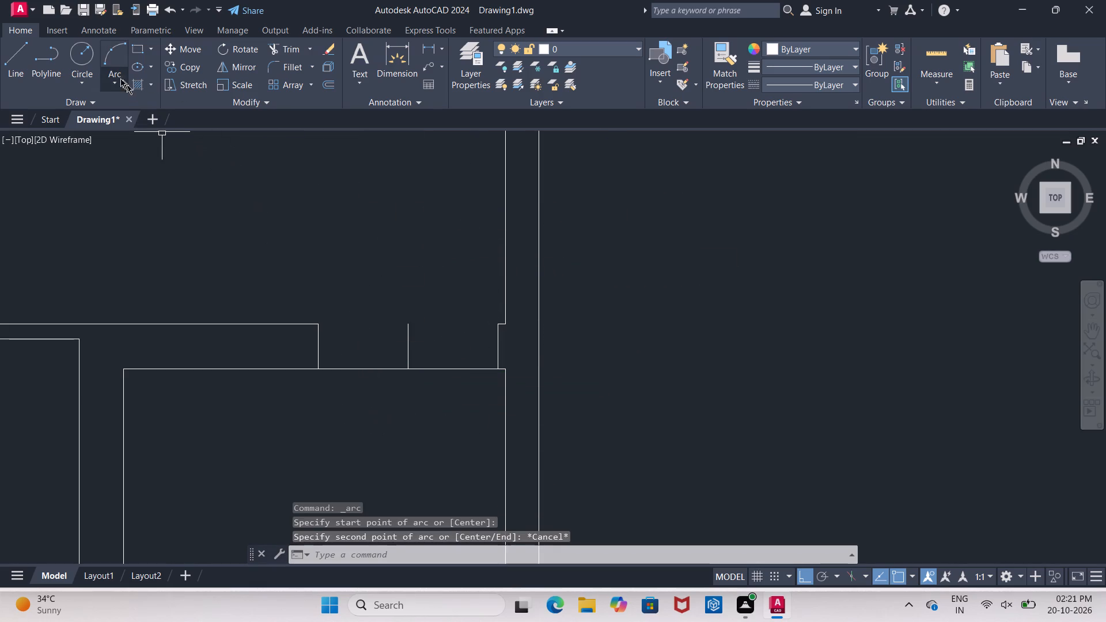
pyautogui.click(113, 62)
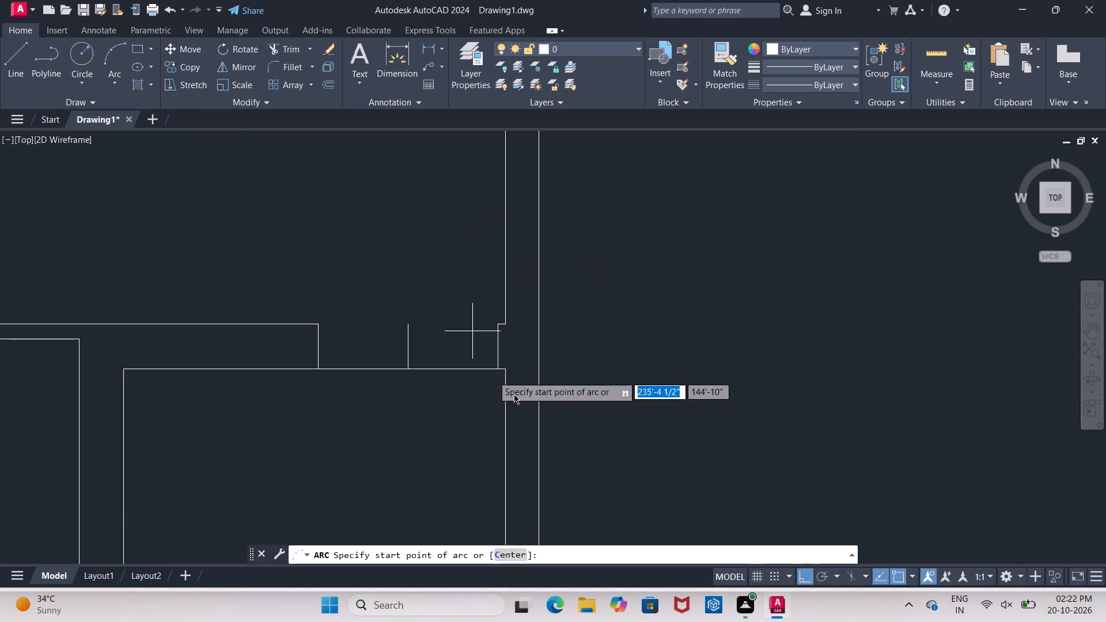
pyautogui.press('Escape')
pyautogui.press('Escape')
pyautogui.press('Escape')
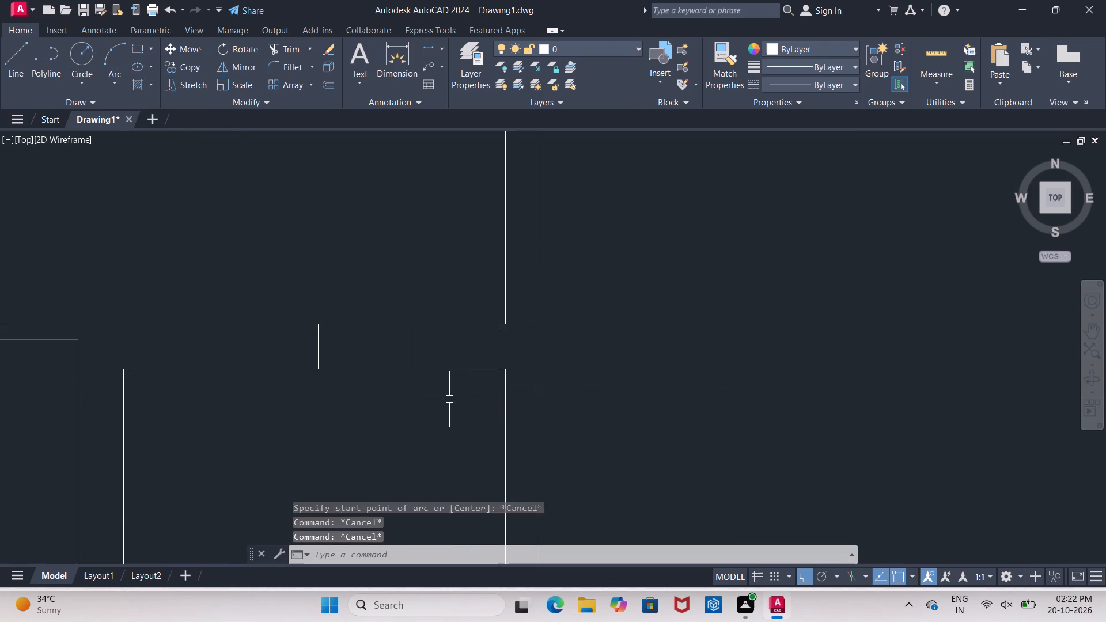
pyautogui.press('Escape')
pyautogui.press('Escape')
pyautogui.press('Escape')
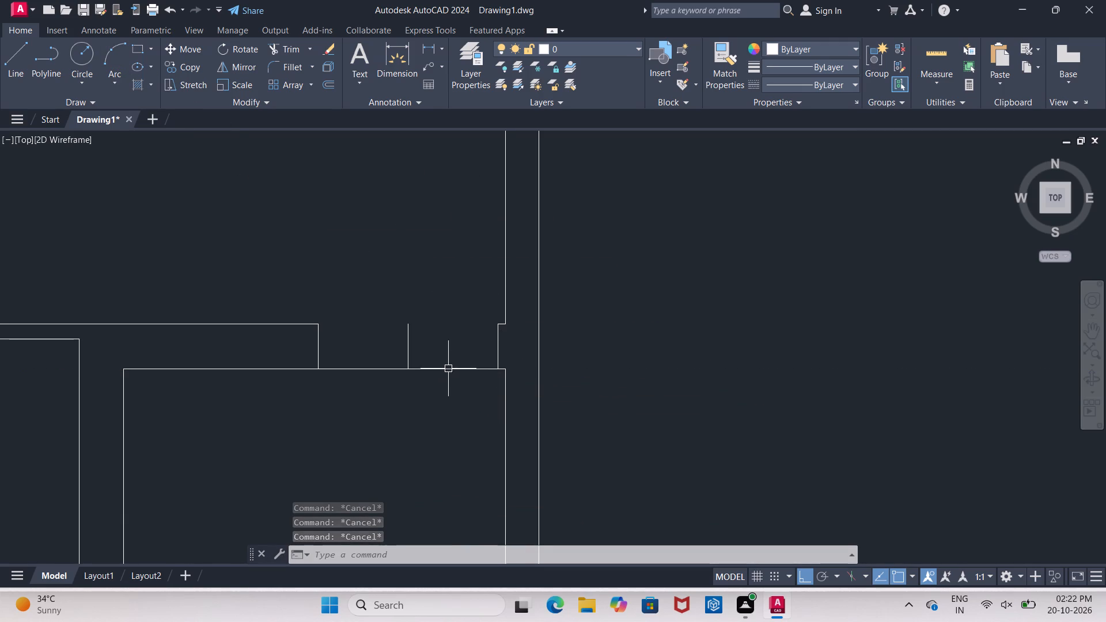
# Undo the trims of the wall's upper edge between the 4' opening's two jamb lines.
pyautogui.hotkey('ctrl', 'z')
pyautogui.hotkey('ctrl', 'z')
pyautogui.hotkey('ctrl', 'z')
pyautogui.hotkey('ctrl', 'z')
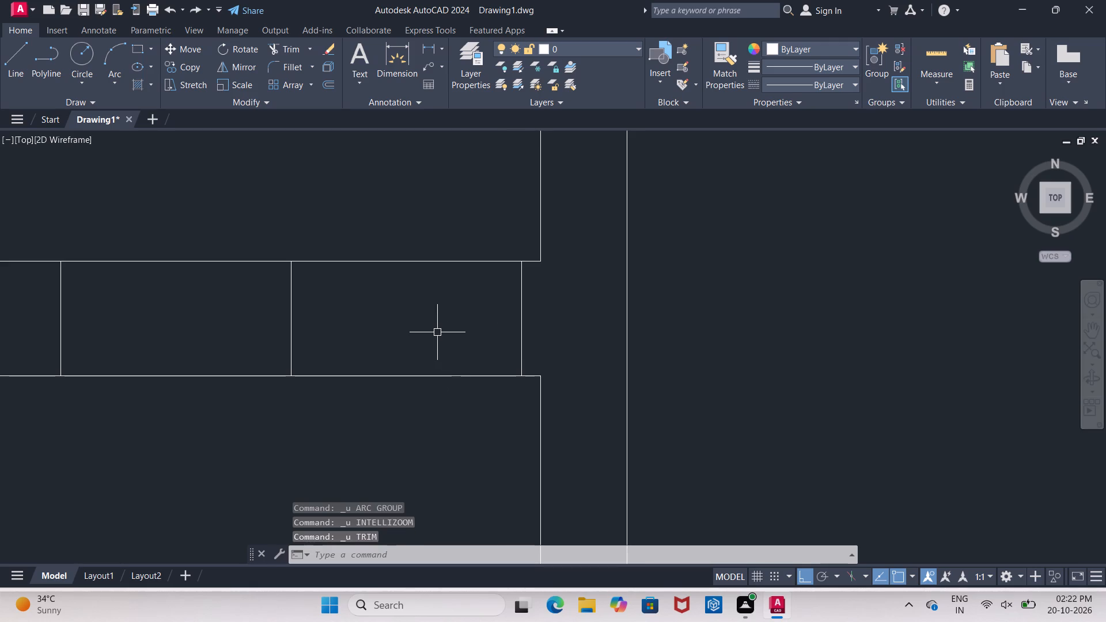
pyautogui.hotkey('ctrl', 'z')
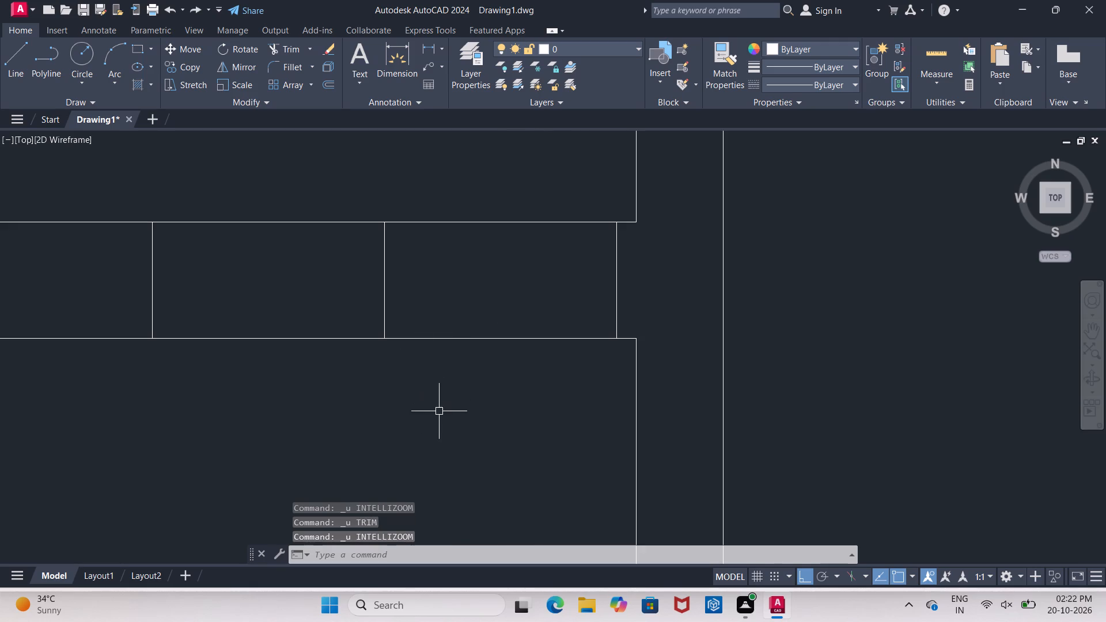
pyautogui.press('Escape')
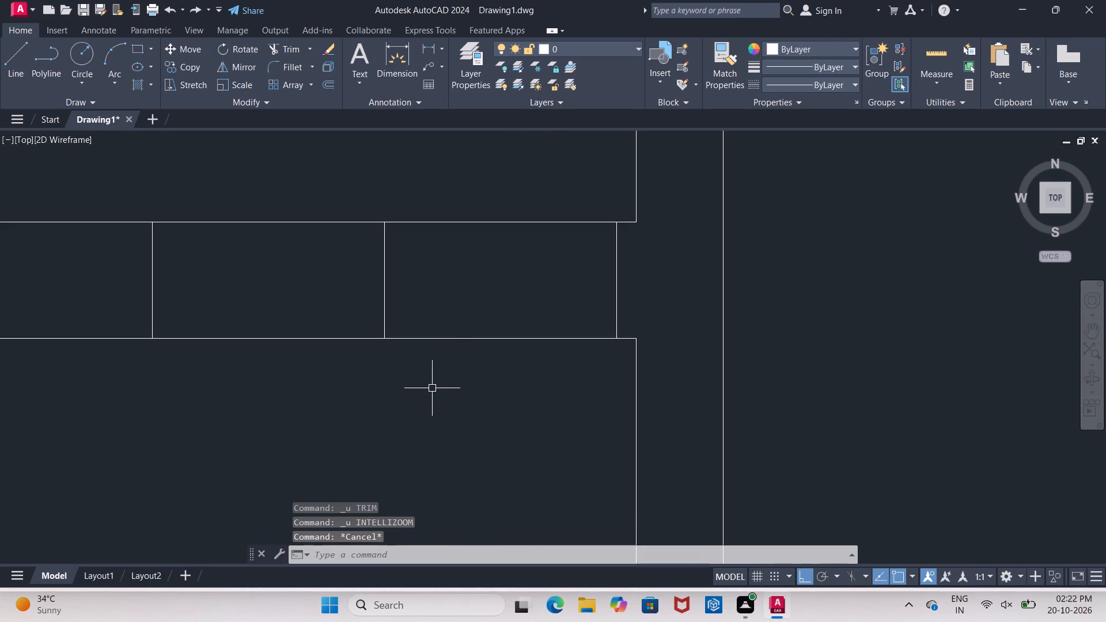
pyautogui.press('Escape')
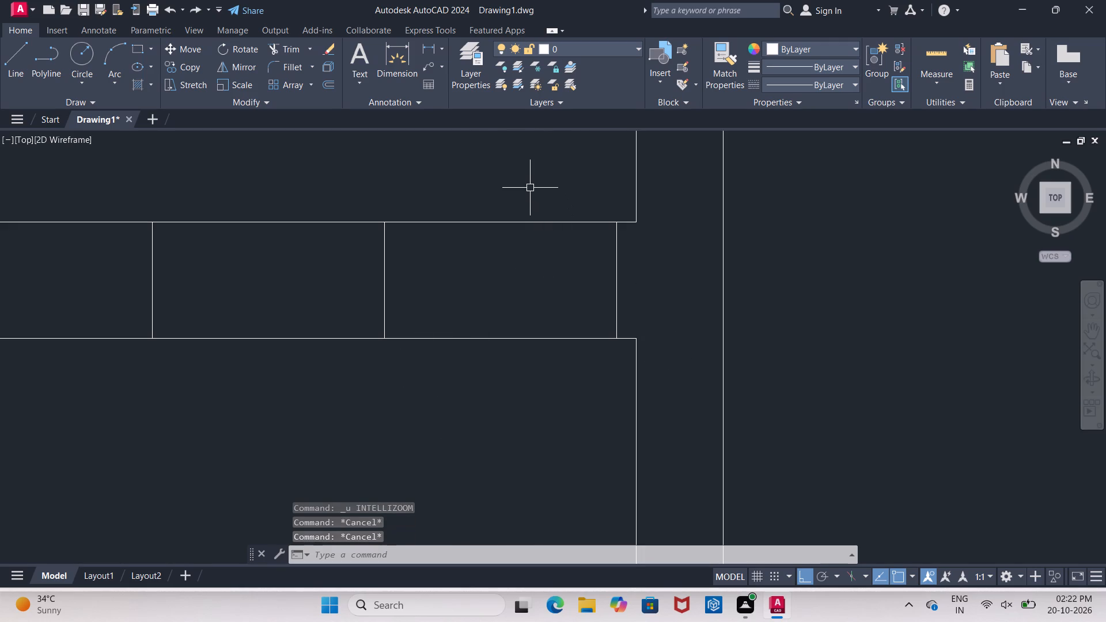
# Delete the opening's jamb line beside the exterior wall.
pyautogui.click(616, 288)
pyautogui.press('Delete')
# Extend the exterior wall's inner line down across the end of the horizontal wall above the lower-right room.
pyautogui.write('EX')
pyautogui.press('Return')
pyautogui.press('Return')
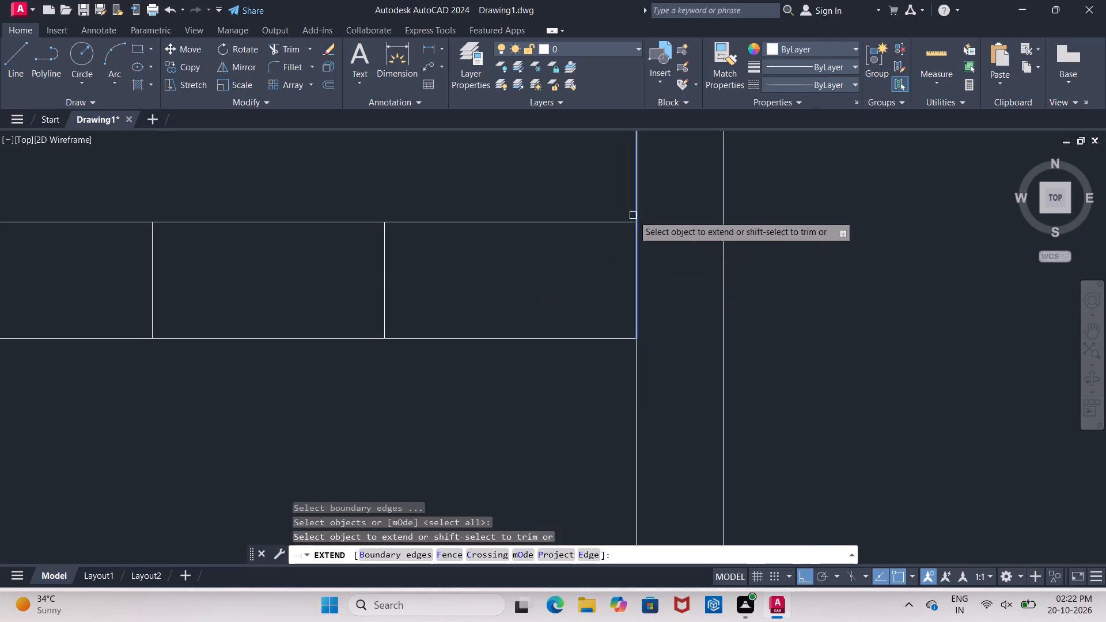
pyautogui.click(633, 215)
pyautogui.press('Escape')
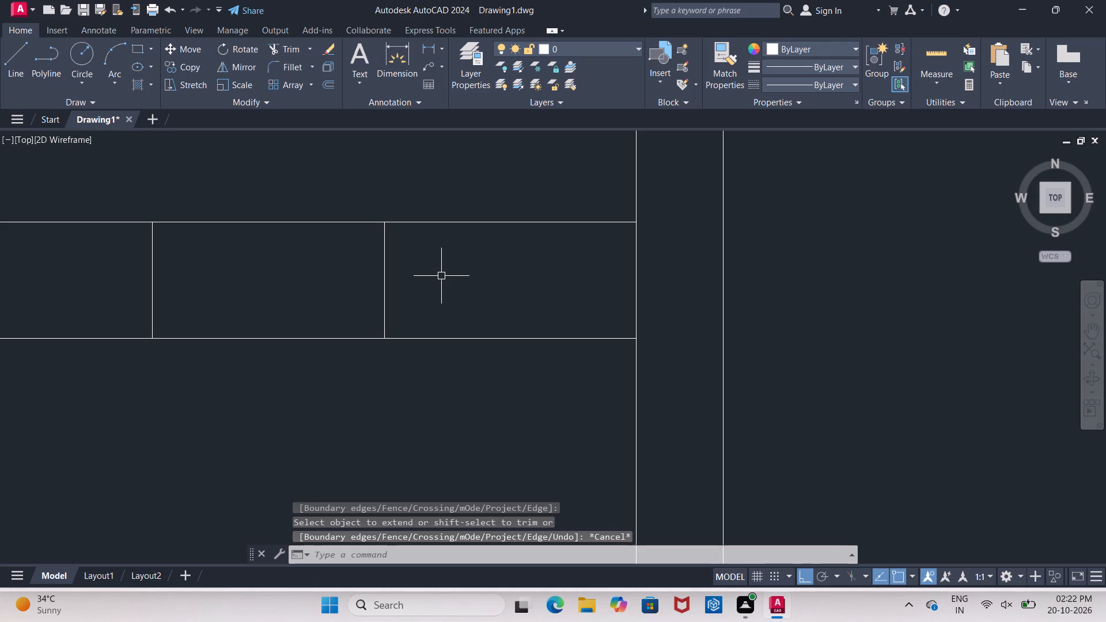
pyautogui.press('Escape')
pyautogui.press('`')
pyautogui.press('Escape')
pyautogui.press('Escape')
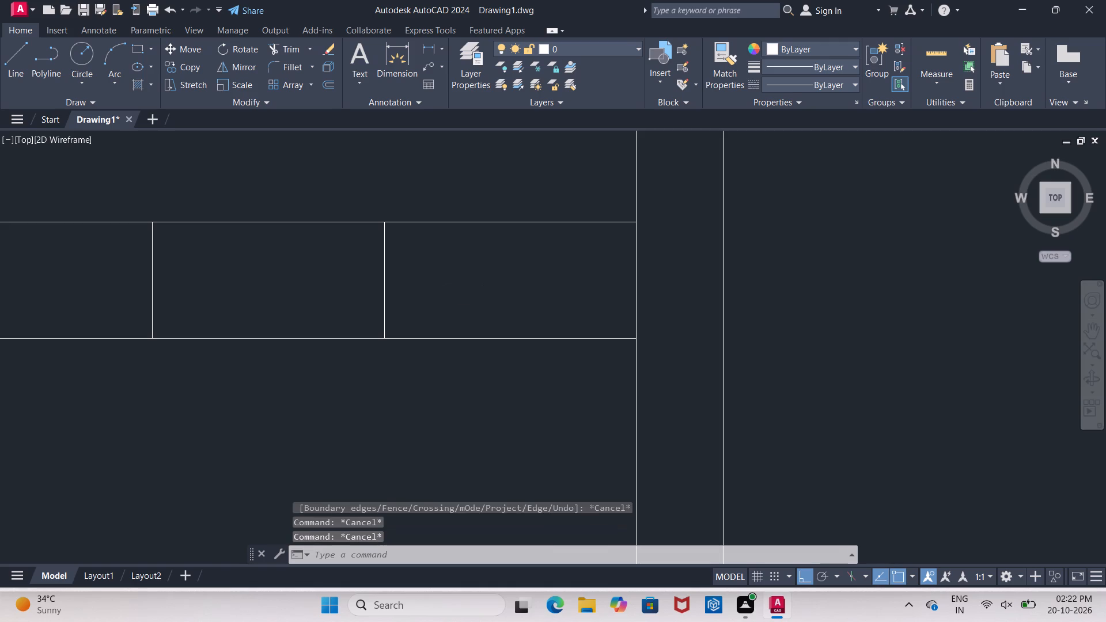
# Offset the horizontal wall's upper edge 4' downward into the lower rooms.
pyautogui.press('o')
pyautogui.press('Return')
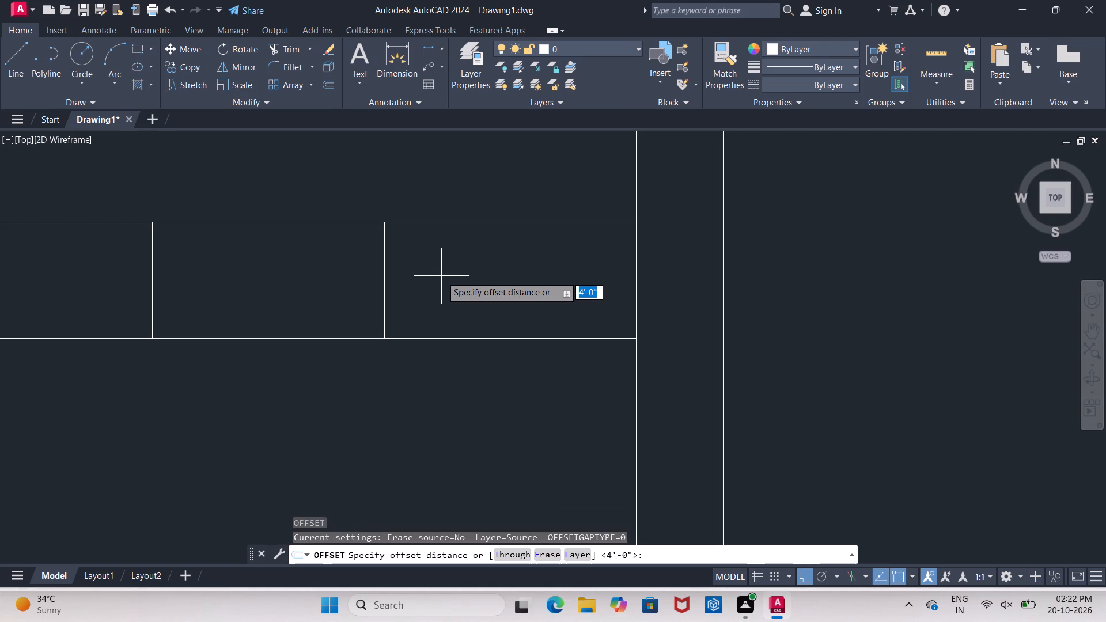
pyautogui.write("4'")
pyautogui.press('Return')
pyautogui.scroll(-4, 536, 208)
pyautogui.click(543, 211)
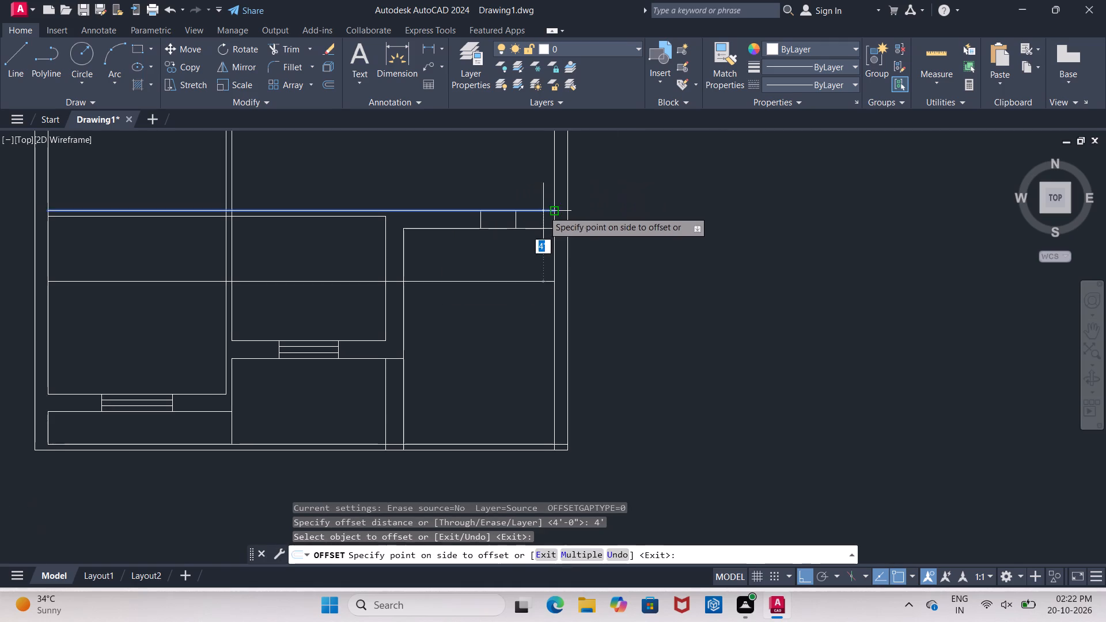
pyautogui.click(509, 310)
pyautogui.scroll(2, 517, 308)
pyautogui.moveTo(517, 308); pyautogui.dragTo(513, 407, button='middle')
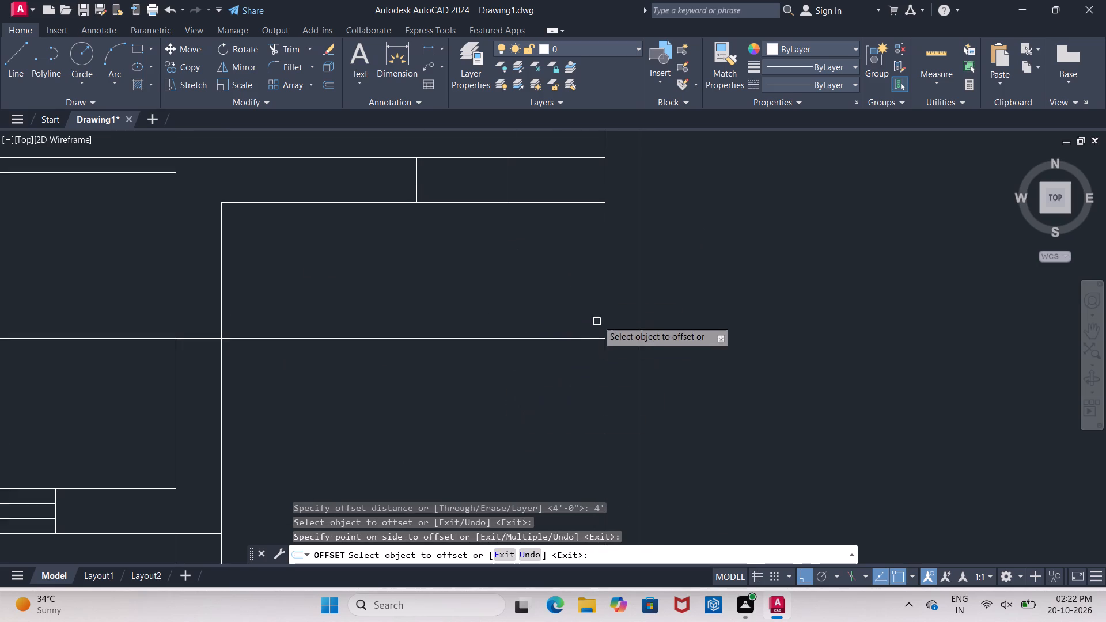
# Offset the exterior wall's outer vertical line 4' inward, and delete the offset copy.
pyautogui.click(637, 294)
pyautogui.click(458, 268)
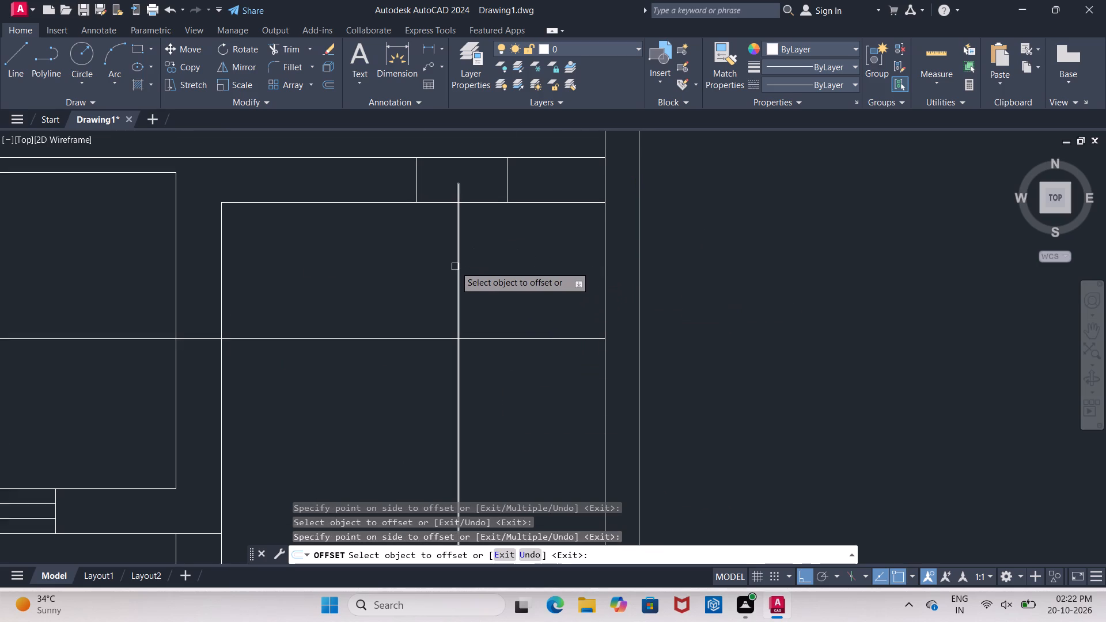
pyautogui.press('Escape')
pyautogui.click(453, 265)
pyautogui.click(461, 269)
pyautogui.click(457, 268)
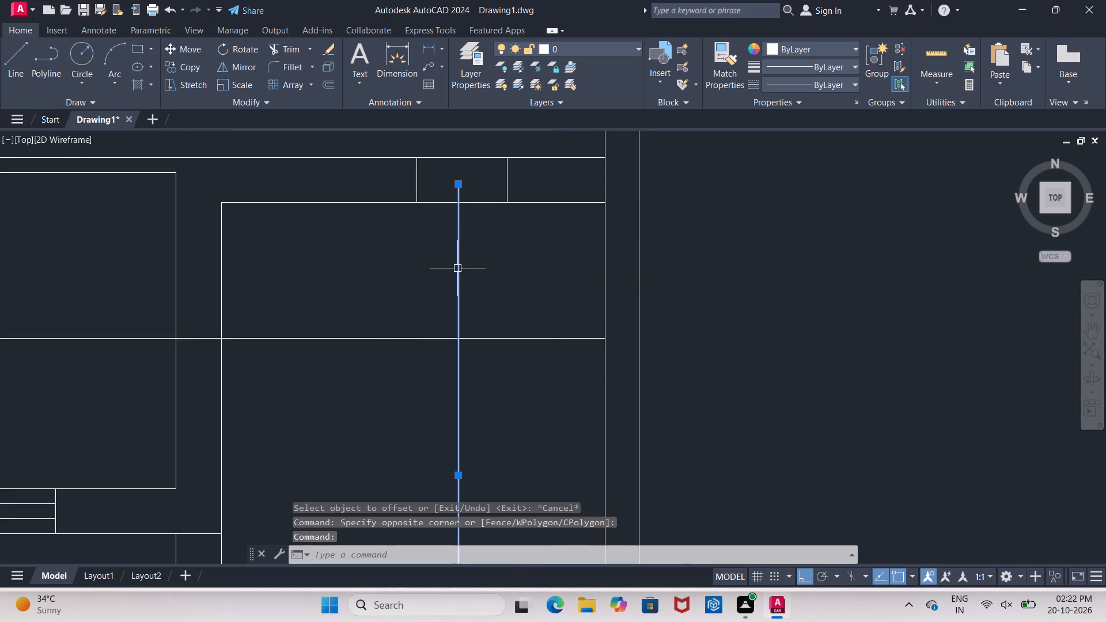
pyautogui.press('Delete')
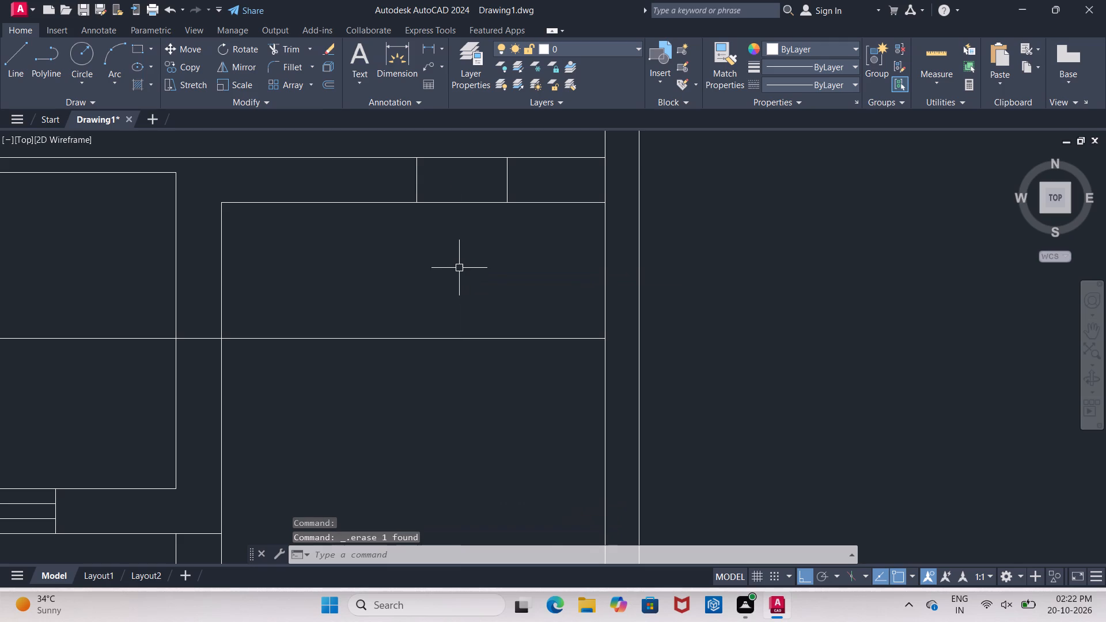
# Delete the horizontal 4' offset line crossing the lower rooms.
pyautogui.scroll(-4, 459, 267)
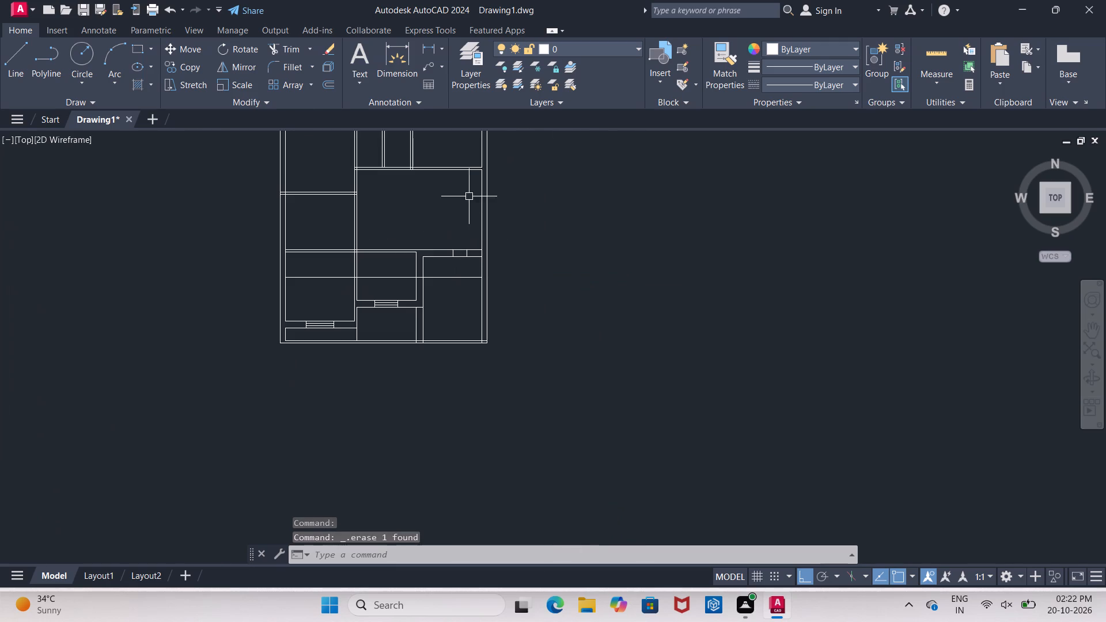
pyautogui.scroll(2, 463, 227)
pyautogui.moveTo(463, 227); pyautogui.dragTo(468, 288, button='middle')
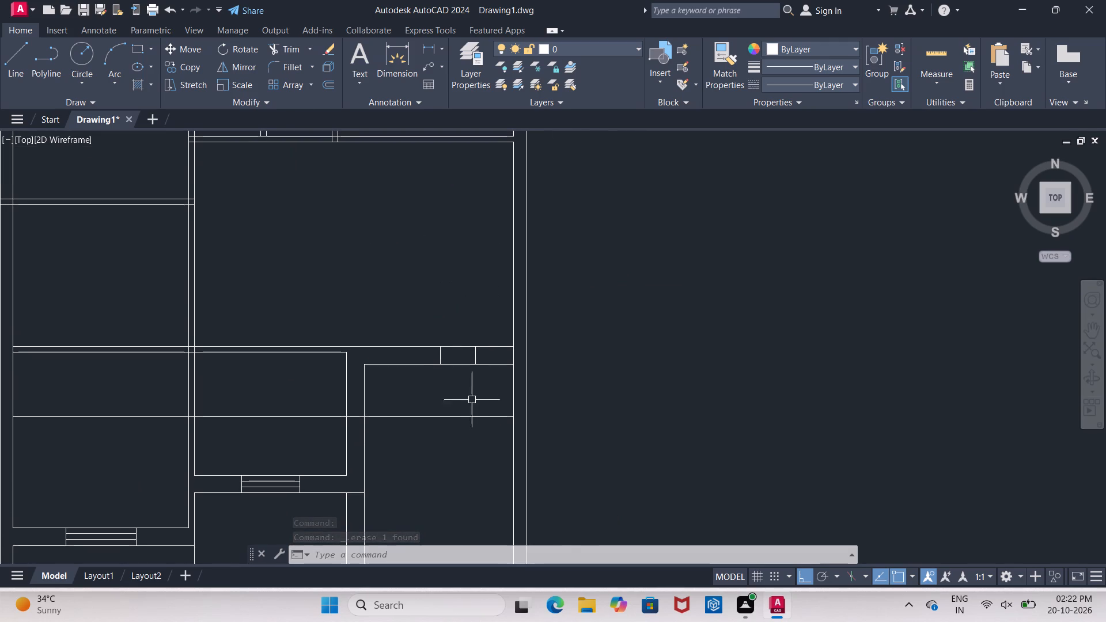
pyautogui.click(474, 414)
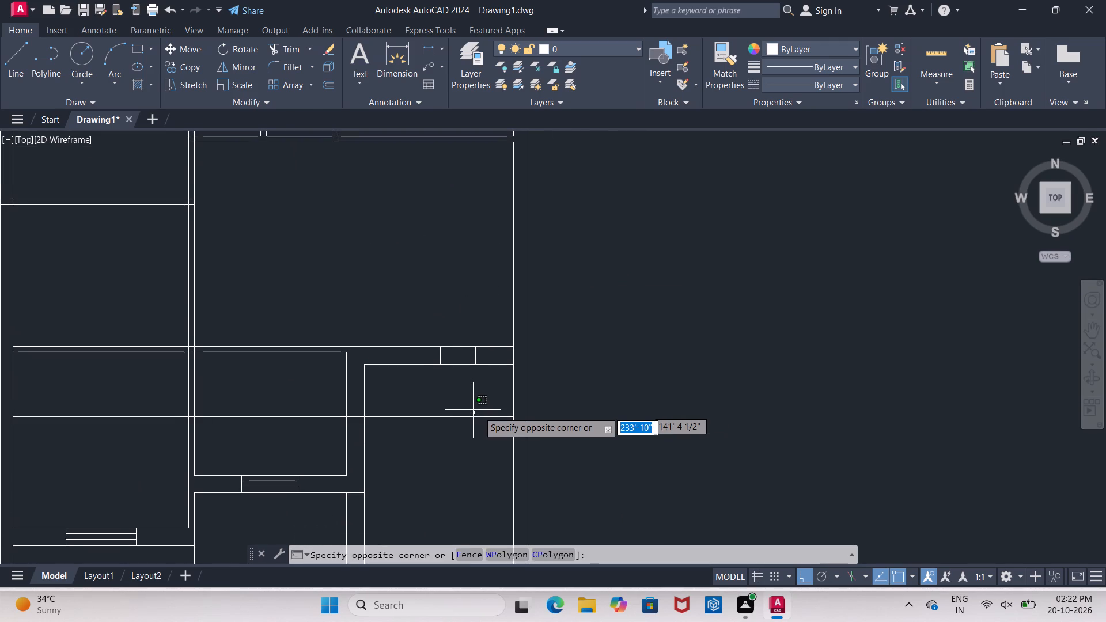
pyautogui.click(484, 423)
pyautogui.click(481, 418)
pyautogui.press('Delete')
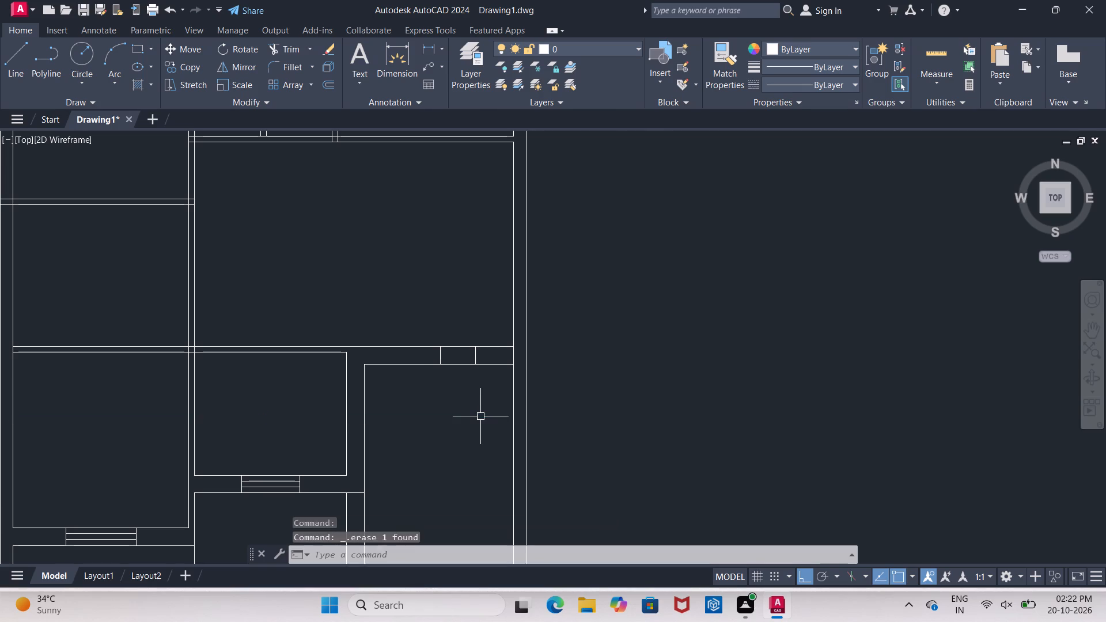
# Offset the exterior wall's inner line 2" inward, across the end of the horizontal wall above the lower-right room.
pyautogui.press('o')
pyautogui.press('Return')
pyautogui.write('2"')
pyautogui.press('Return')
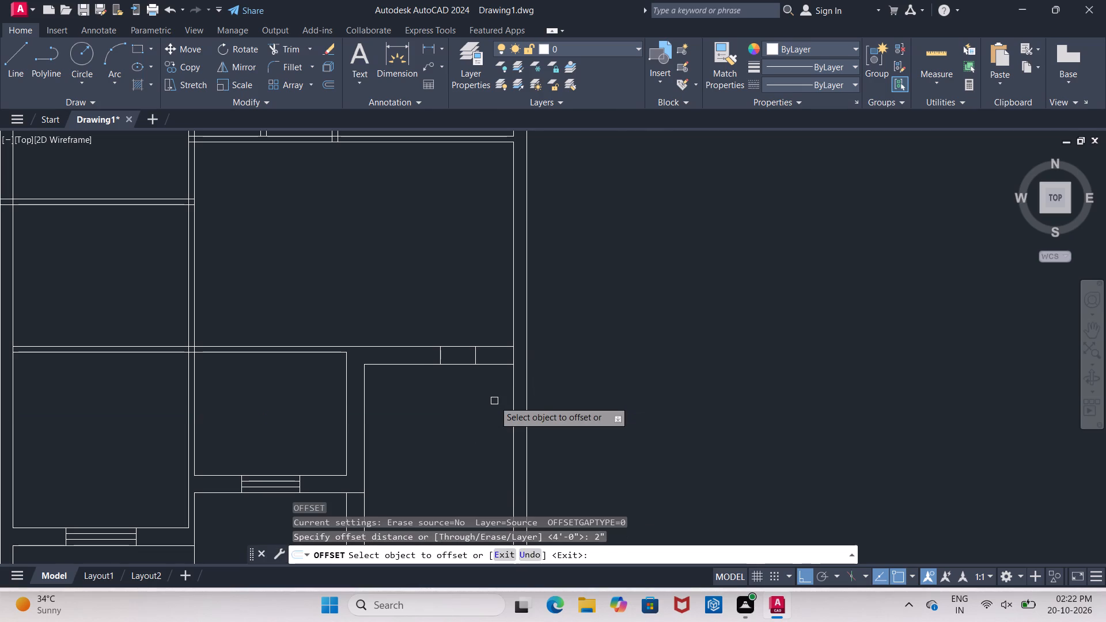
pyautogui.scroll(3, 513, 369)
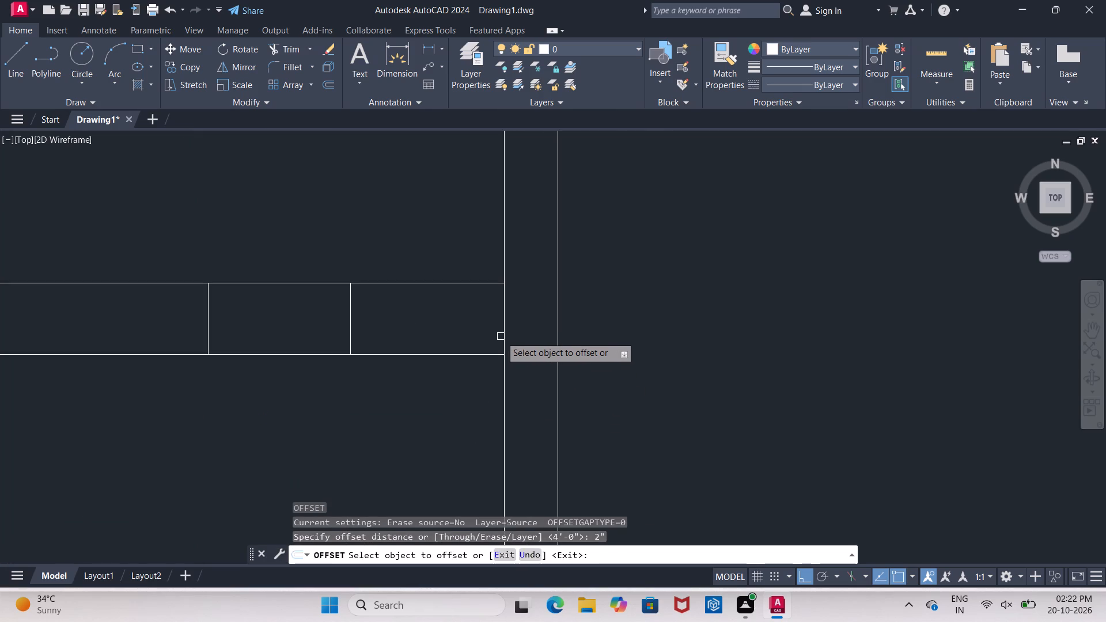
pyautogui.click(501, 336)
pyautogui.click(502, 336)
pyautogui.click(478, 332)
pyautogui.scroll(-1, 471, 335)
pyautogui.moveTo(472, 346); pyautogui.dragTo(486, 400, button='middle')
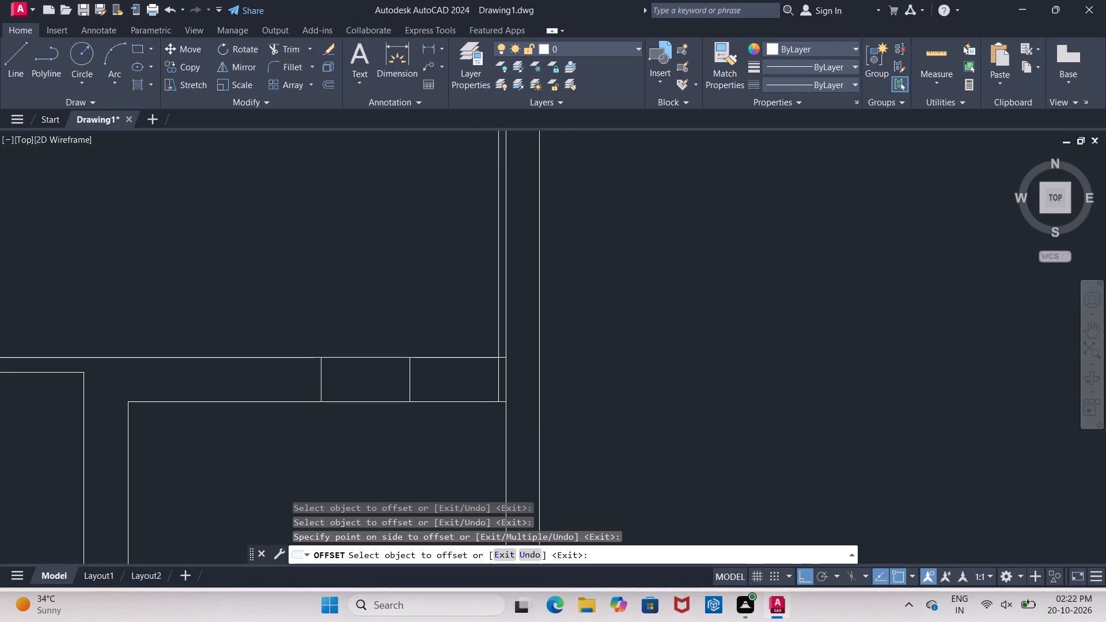
pyautogui.scroll(-1, 484, 396)
pyautogui.moveTo(454, 323); pyautogui.dragTo(456, 331, button='middle')
pyautogui.press('Escape')
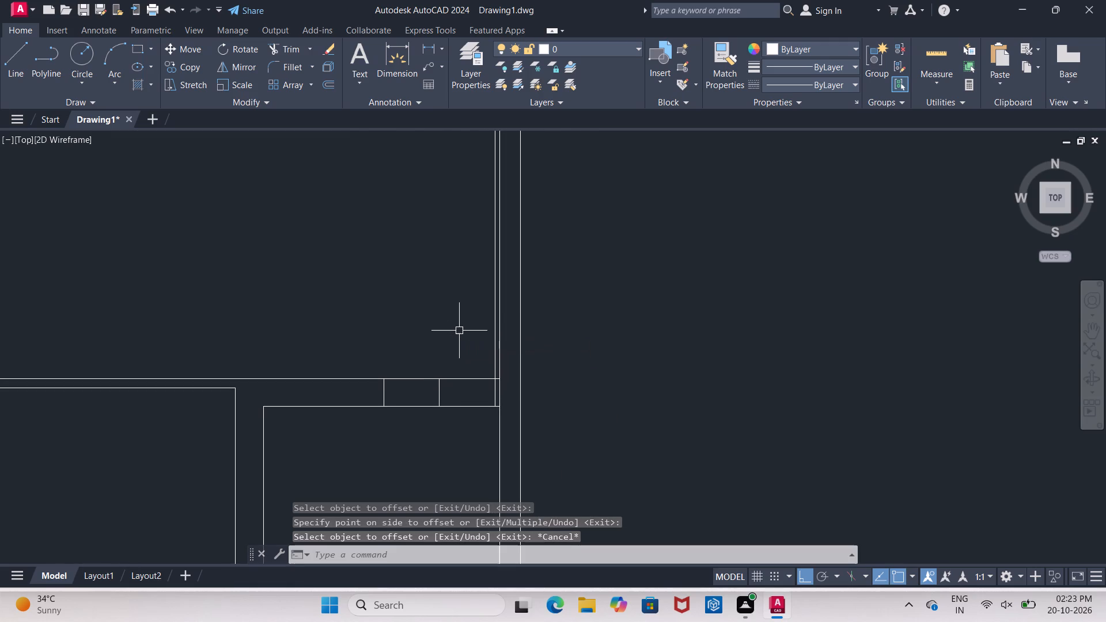
# Offset the horizontal wall's lower edge 4' upward into the room above.
pyautogui.press('o')
pyautogui.press('Return')
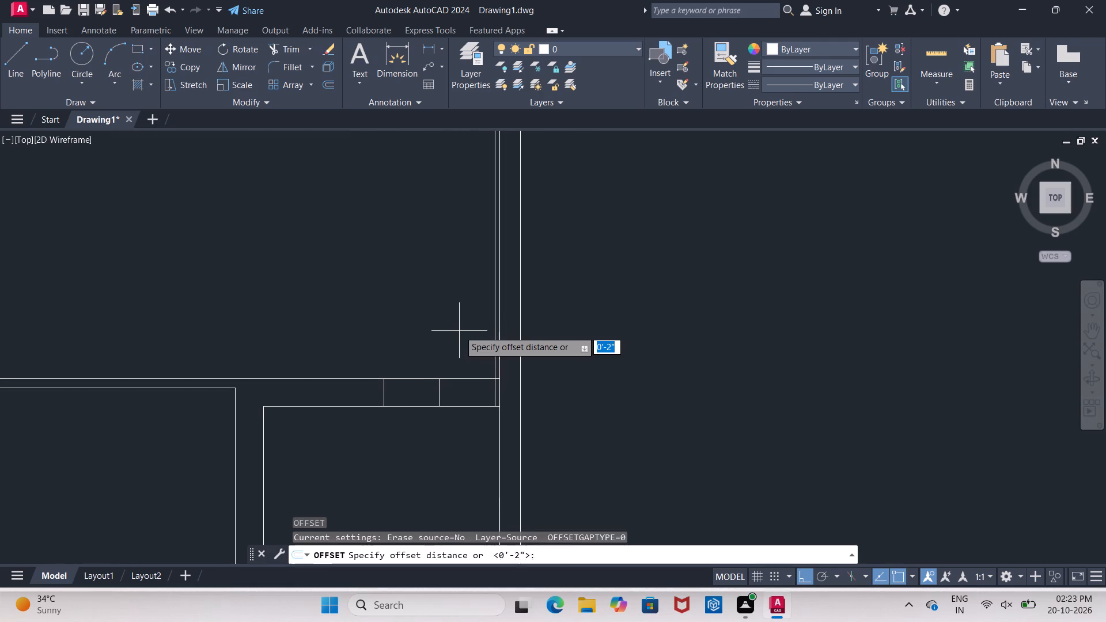
pyautogui.write("4'")
pyautogui.press('Return')
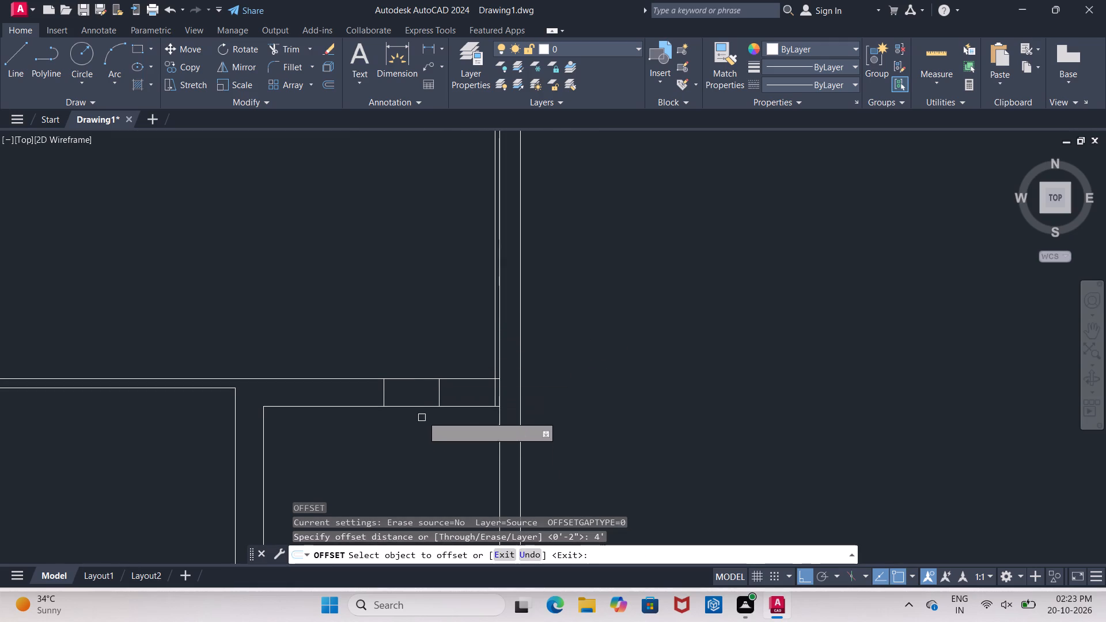
pyautogui.click(421, 408)
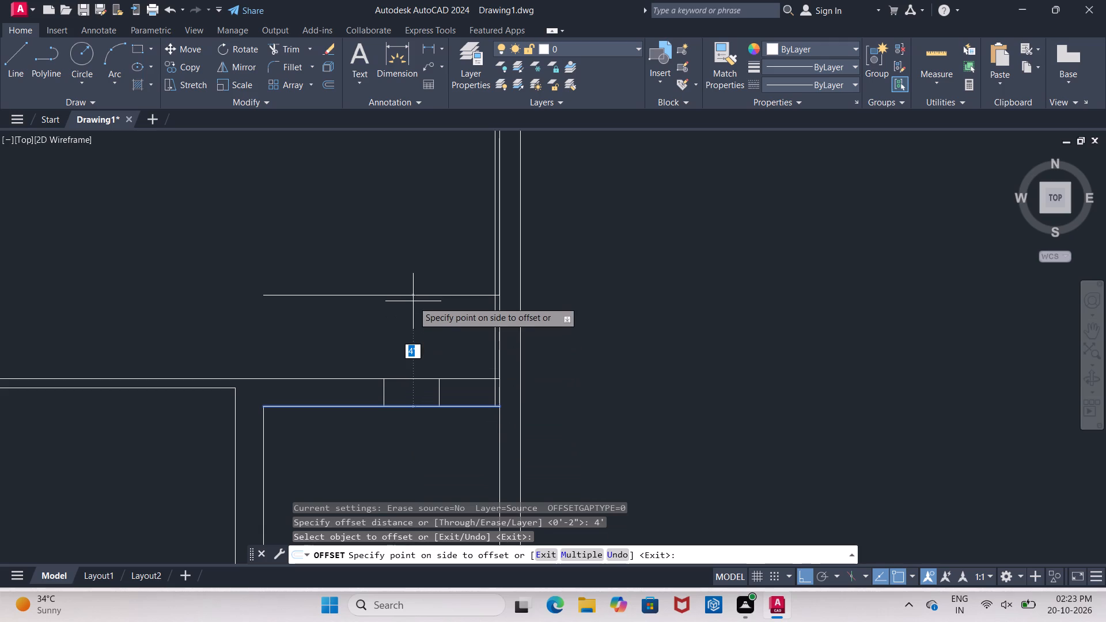
pyautogui.click(433, 284)
pyautogui.scroll(2, 499, 398)
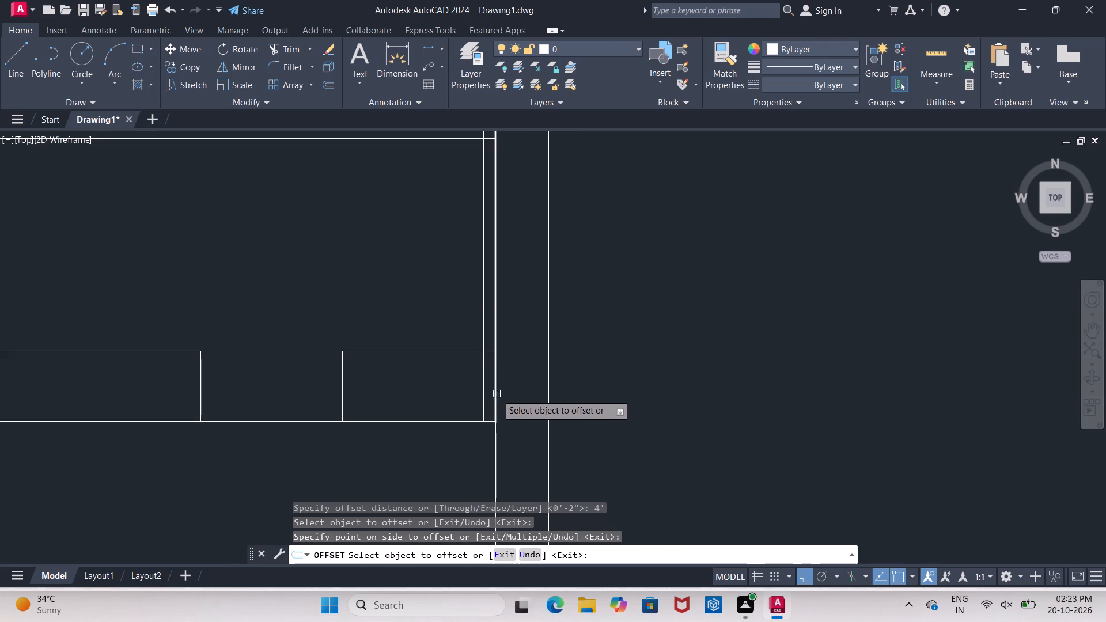
# Offset the exterior wall's outer vertical line 4' inward, across the horizontal wall above the lower-right room.
pyautogui.click(547, 403)
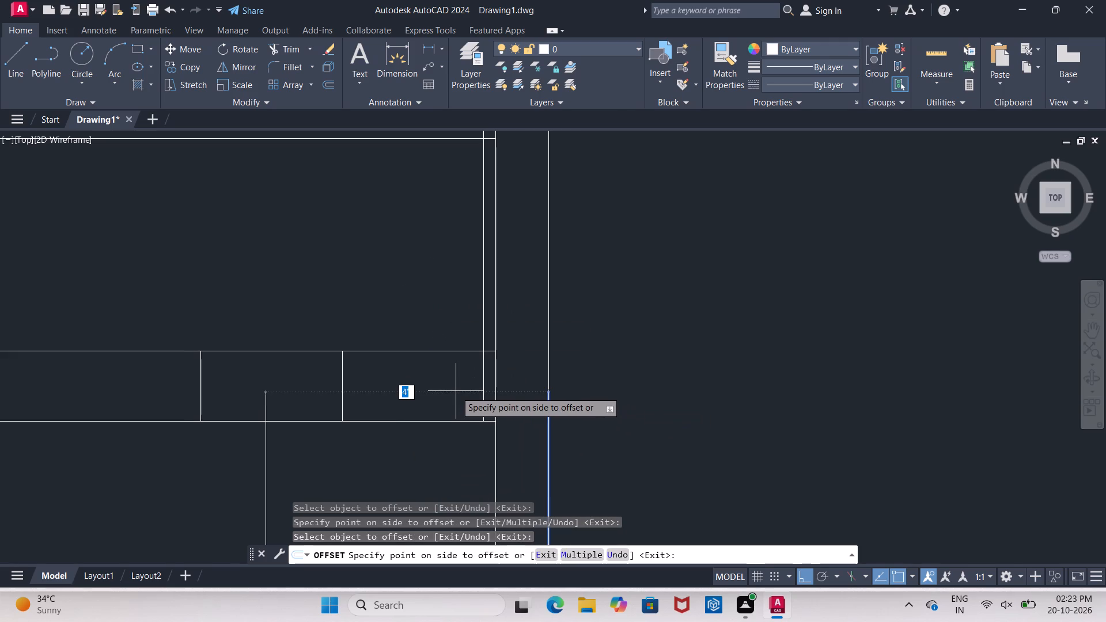
pyautogui.press('Escape')
pyautogui.press('o')
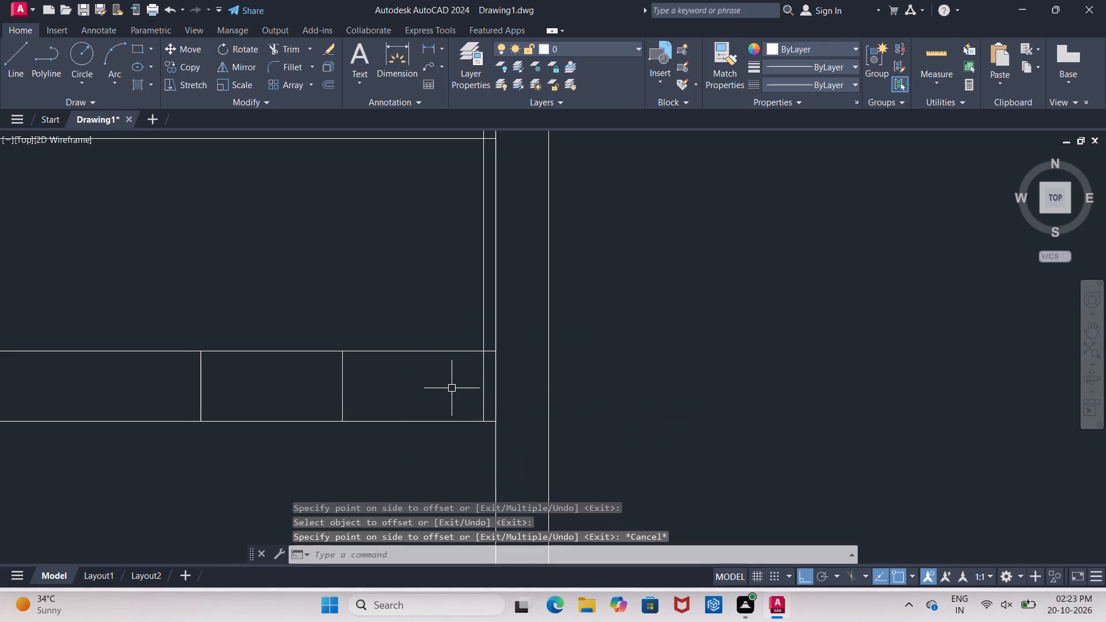
pyautogui.press('Return')
pyautogui.press('4')
pyautogui.press("'")
pyautogui.press('Return')
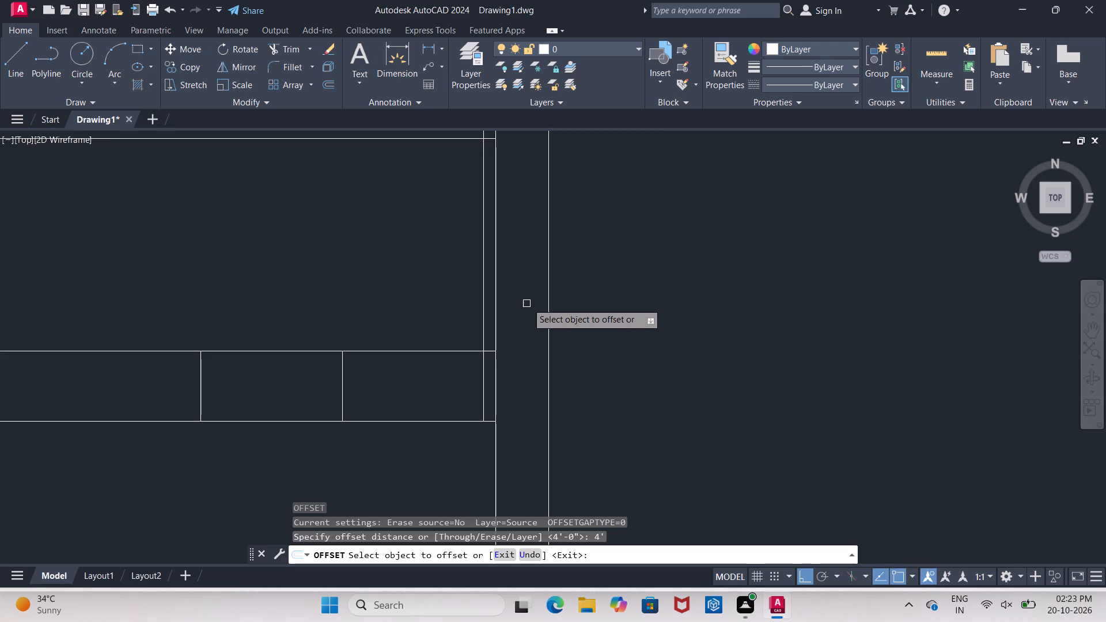
pyautogui.click(547, 271)
pyautogui.click(362, 288)
pyautogui.scroll(-2, 366, 287)
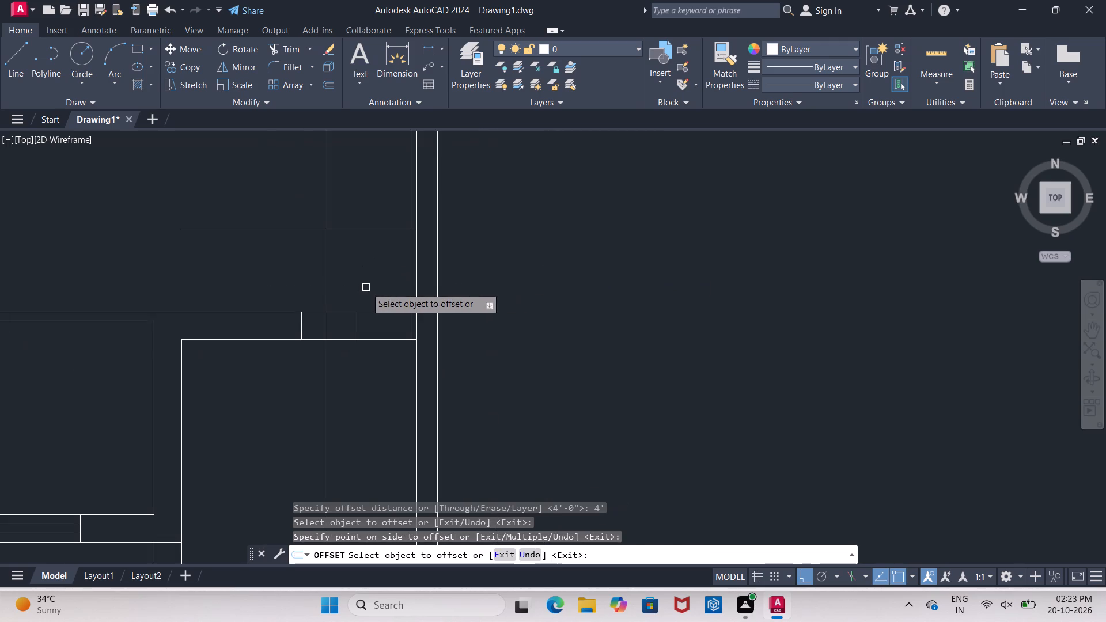
pyautogui.press('Escape')
# Trim the horizontal wall's edges and the 4' offset line between the vertical 4' line and the exterior wall's 2" offset.
pyautogui.press('t')
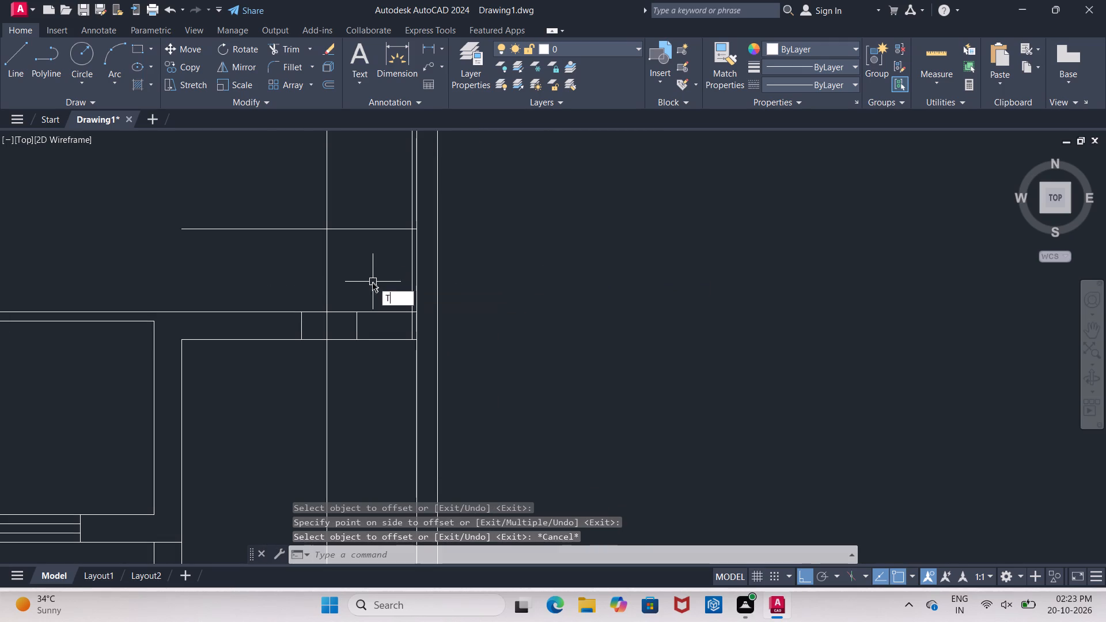
pyautogui.press('r')
pyautogui.press('Return')
pyautogui.press('Return')
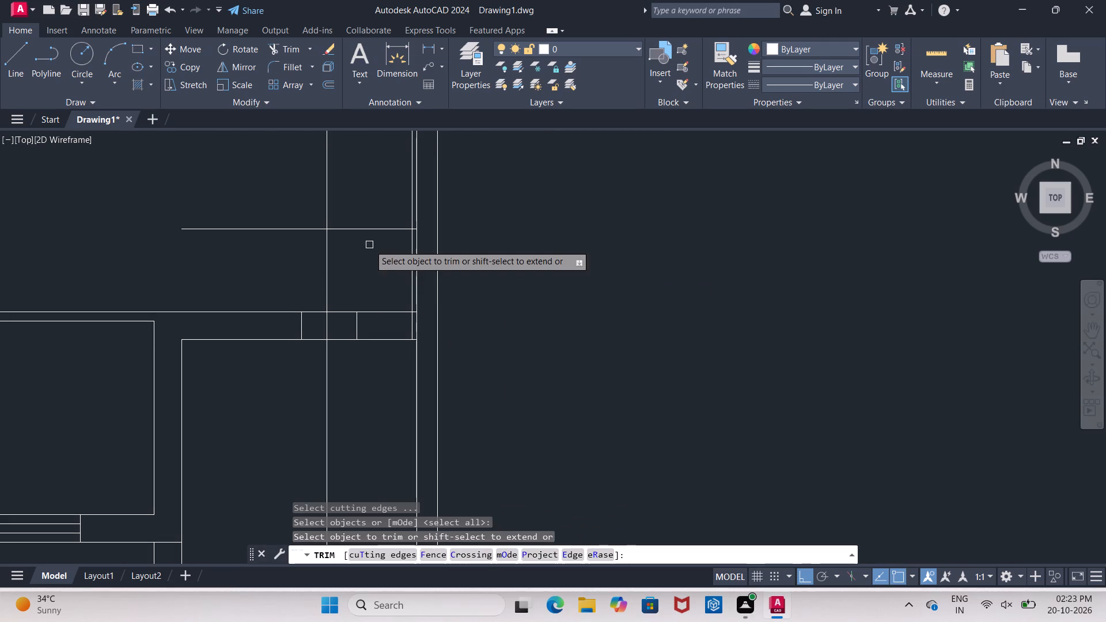
pyautogui.moveTo(363, 202); pyautogui.dragTo(342, 318)
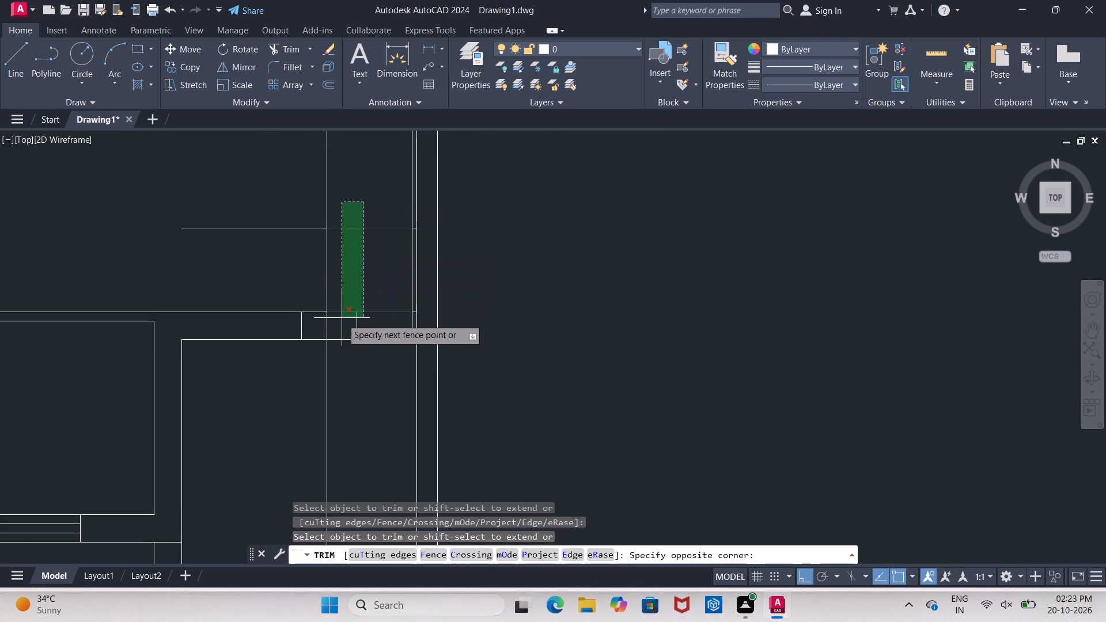
pyautogui.moveTo(342, 318); pyautogui.dragTo(353, 374)
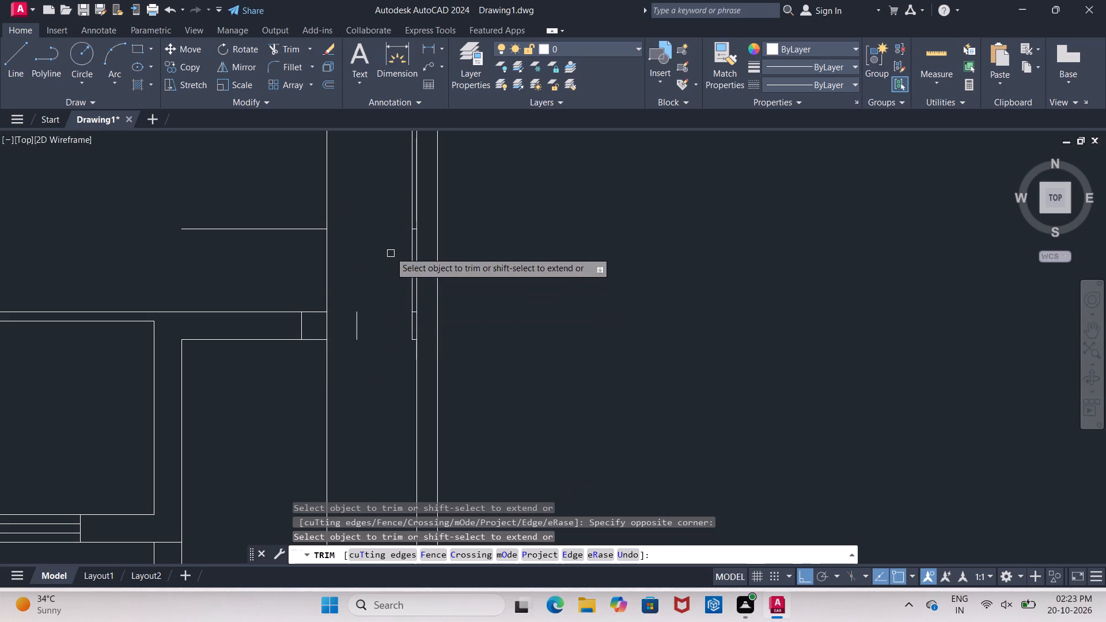
# Trim the 2" offset line above the horizontal 4' line, and remove the vertical 4' line's portions above the wall opening.
pyautogui.moveTo(388, 249); pyautogui.dragTo(374, 329, button='middle')
pyautogui.scroll(2, 370, 303)
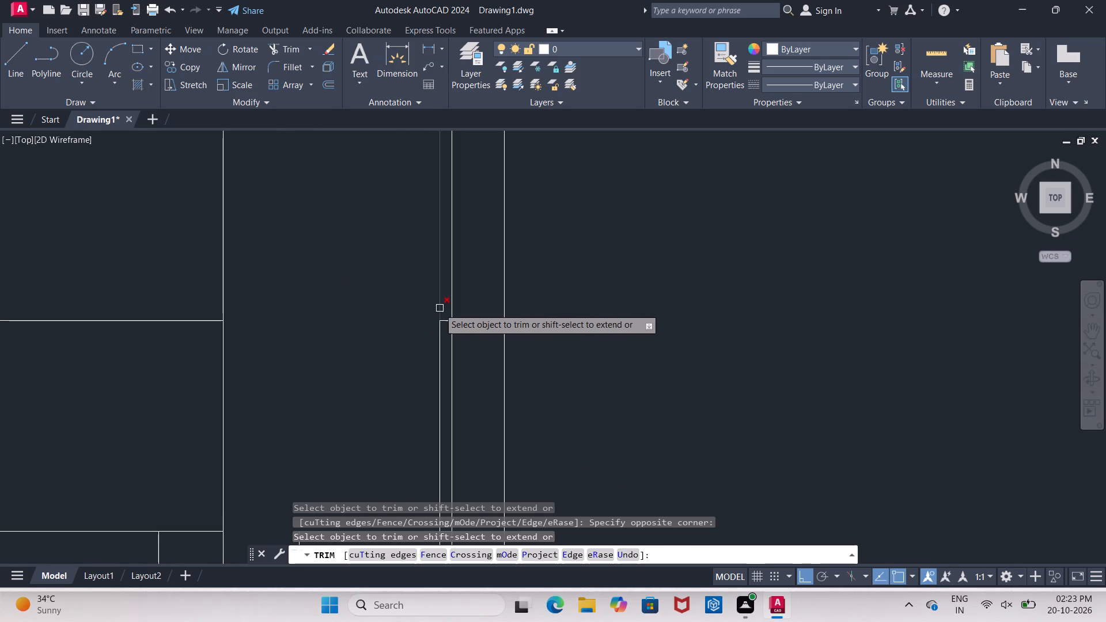
pyautogui.click(439, 308)
pyautogui.scroll(-3, 247, 299)
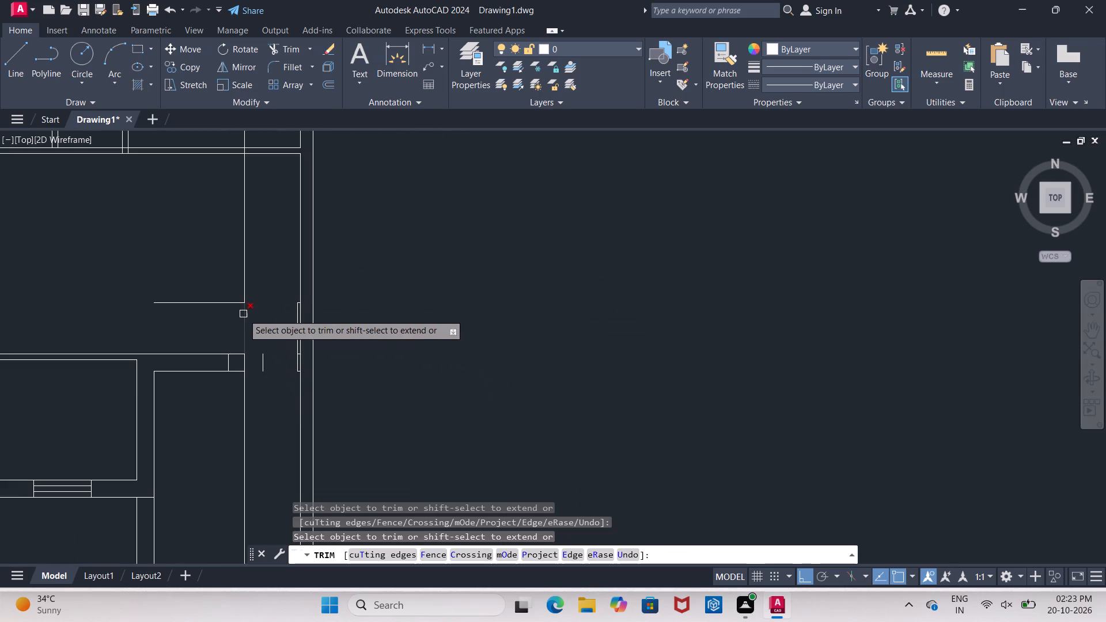
pyautogui.click(244, 320)
pyautogui.click(244, 275)
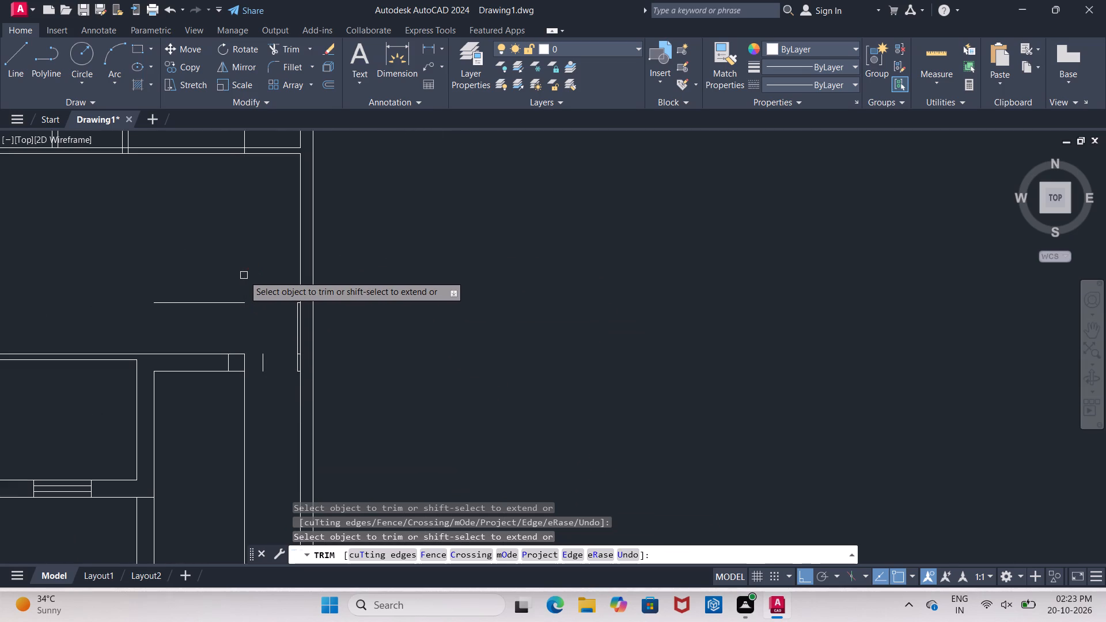
pyautogui.press('Escape')
# Delete the two leftover pieces of the horizontal 4' offset line above the opening.
pyautogui.click(209, 303)
pyautogui.press('Delete')
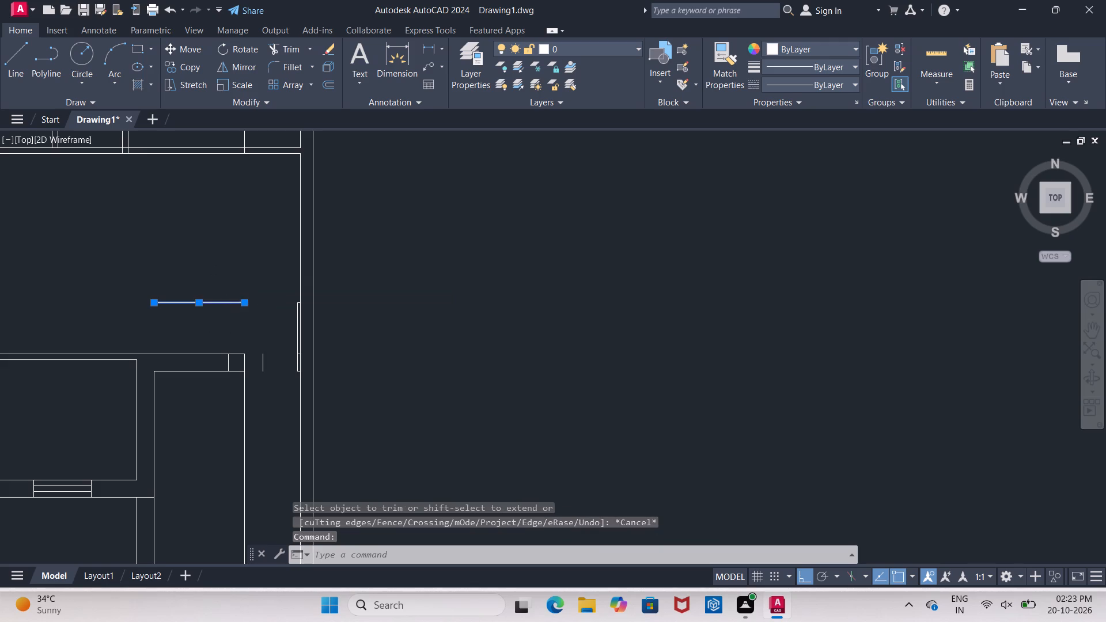
pyautogui.scroll(5, 291, 316)
pyautogui.scroll(-3, 283, 317)
pyautogui.middleClick(283, 317)
pyautogui.scroll(2, 300, 304)
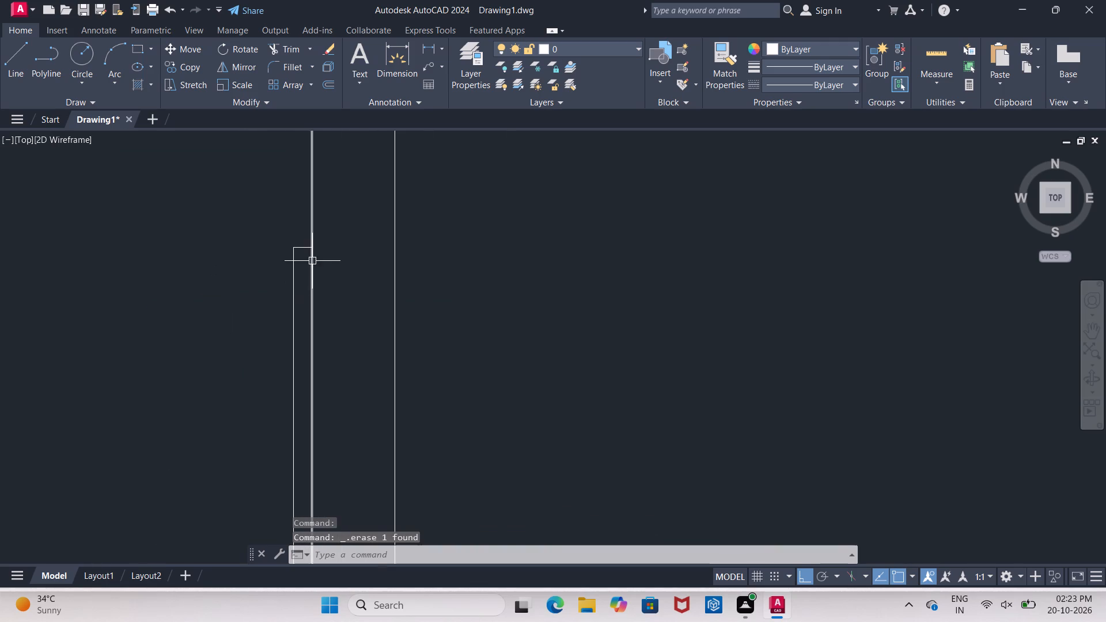
pyautogui.click(301, 250)
pyautogui.press('Delete')
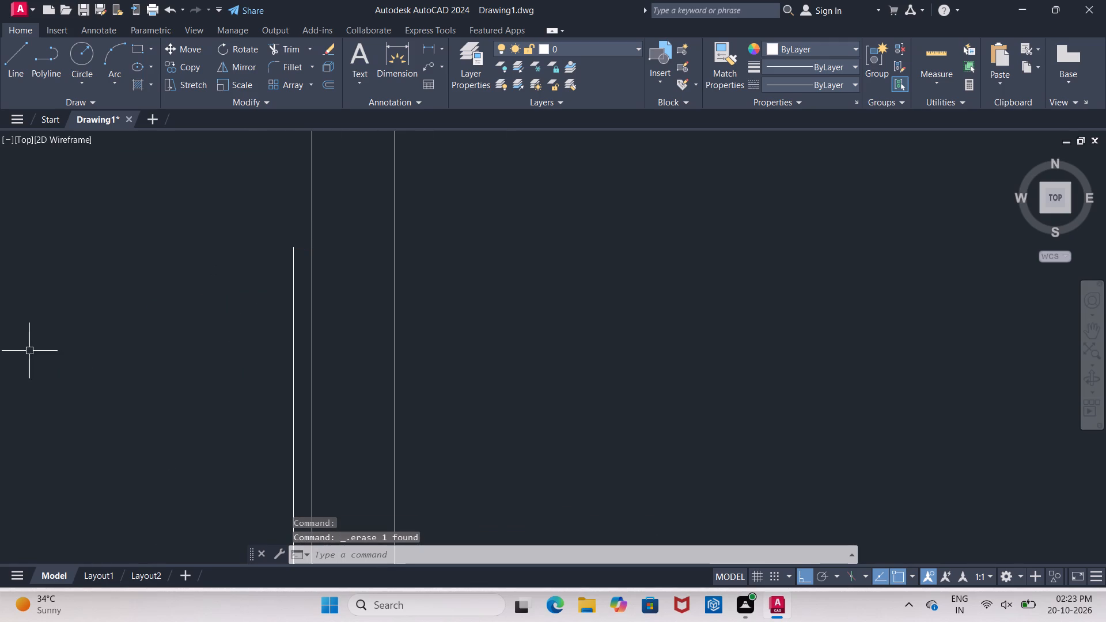
# Delete the remaining vertical 4' offset line running down from the horizontal wall's cut end.
pyautogui.scroll(-3, 31, 350)
pyautogui.scroll(1, 84, 403)
pyautogui.moveTo(84, 403); pyautogui.dragTo(348, 312, button='middle')
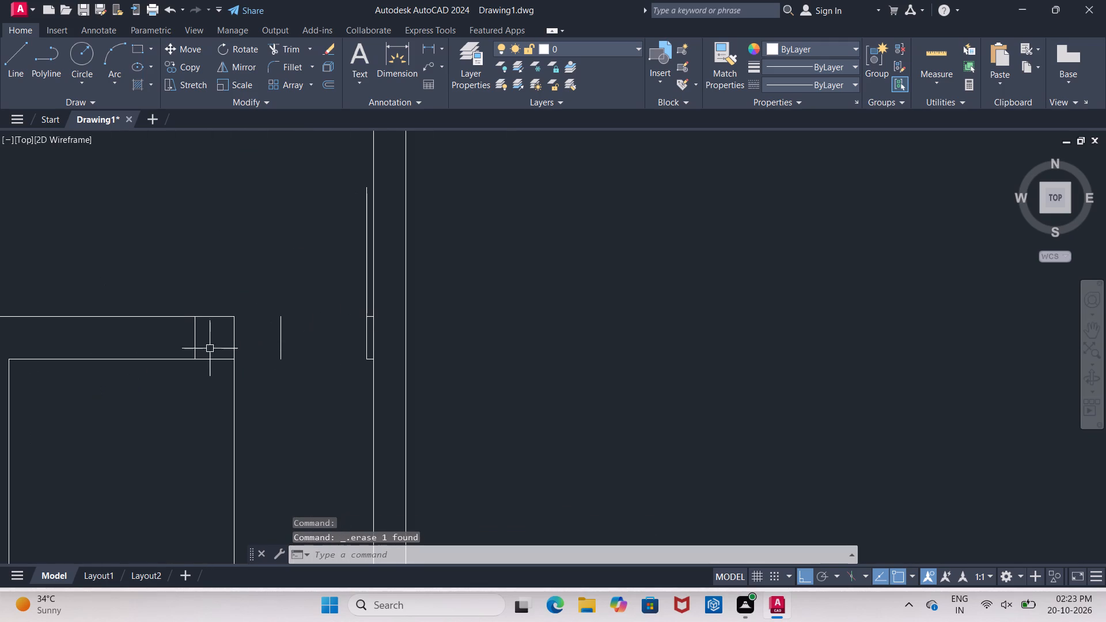
pyautogui.click(230, 396)
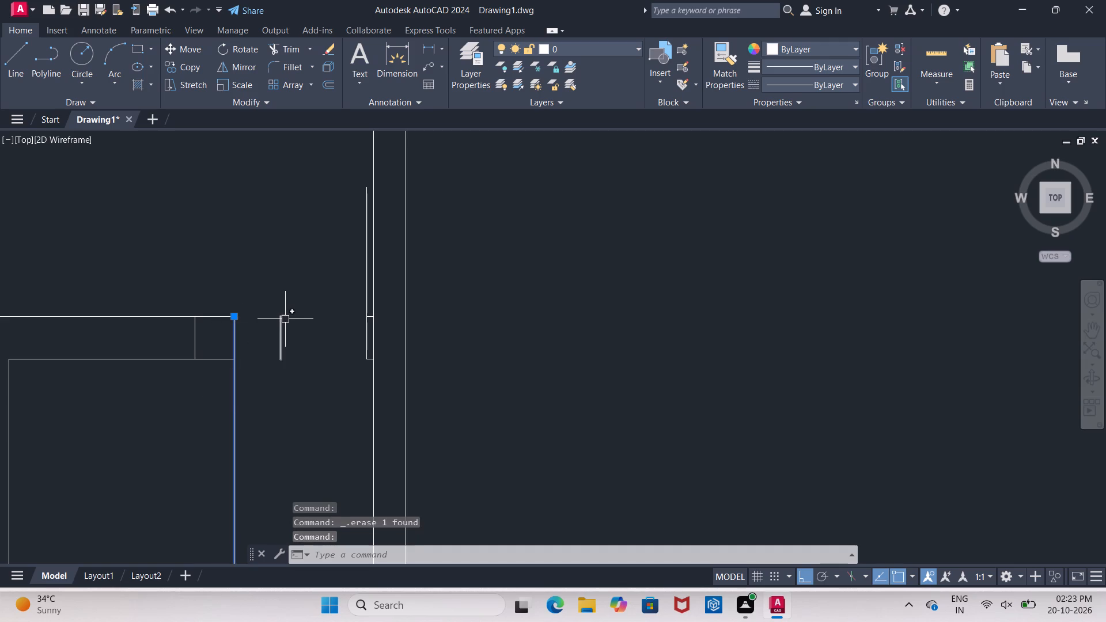
pyautogui.press('Delete')
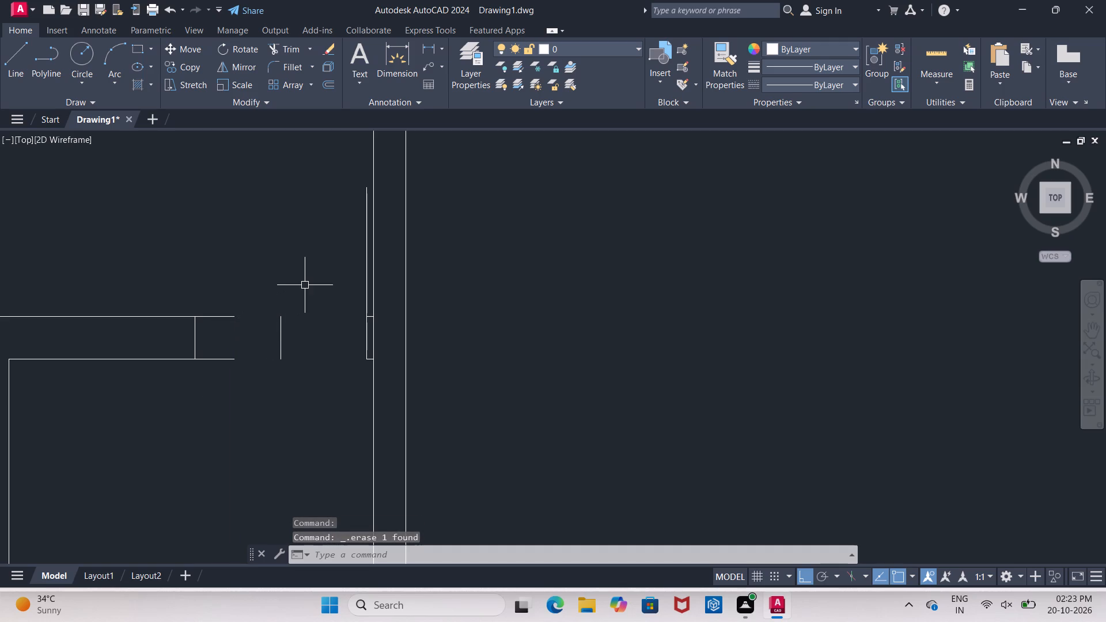
# Trim both horizontal wall edges back to the jamb line on the opening's inner side.
pyautogui.press('t')
pyautogui.press('r')
pyautogui.press('Return')
pyautogui.press('Return')
pyautogui.click(222, 287)
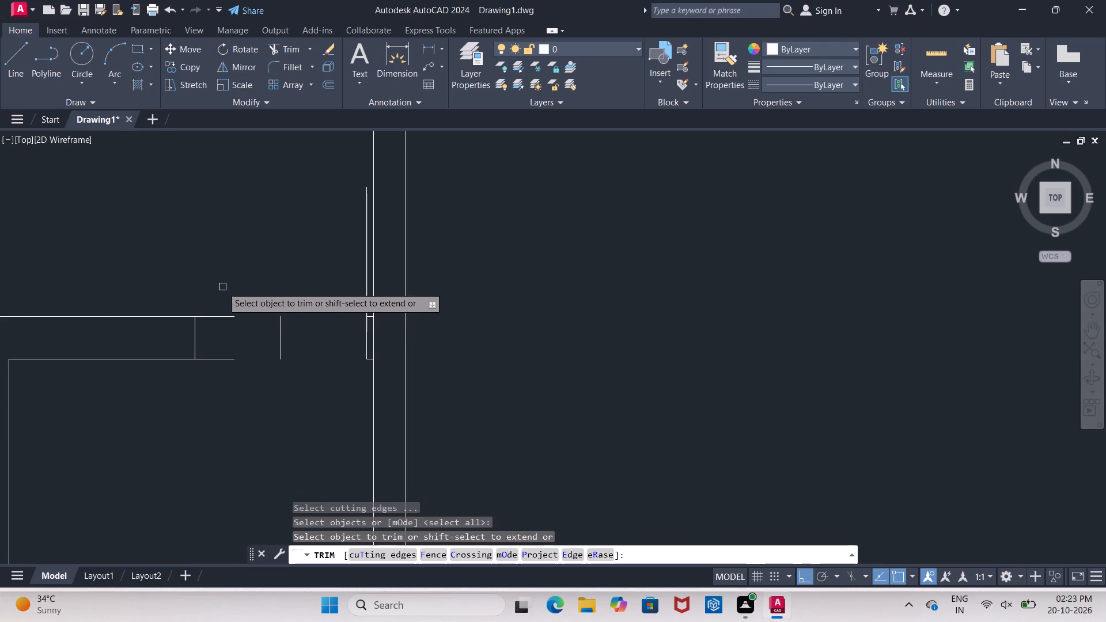
pyautogui.click(220, 373)
pyautogui.press('Escape')
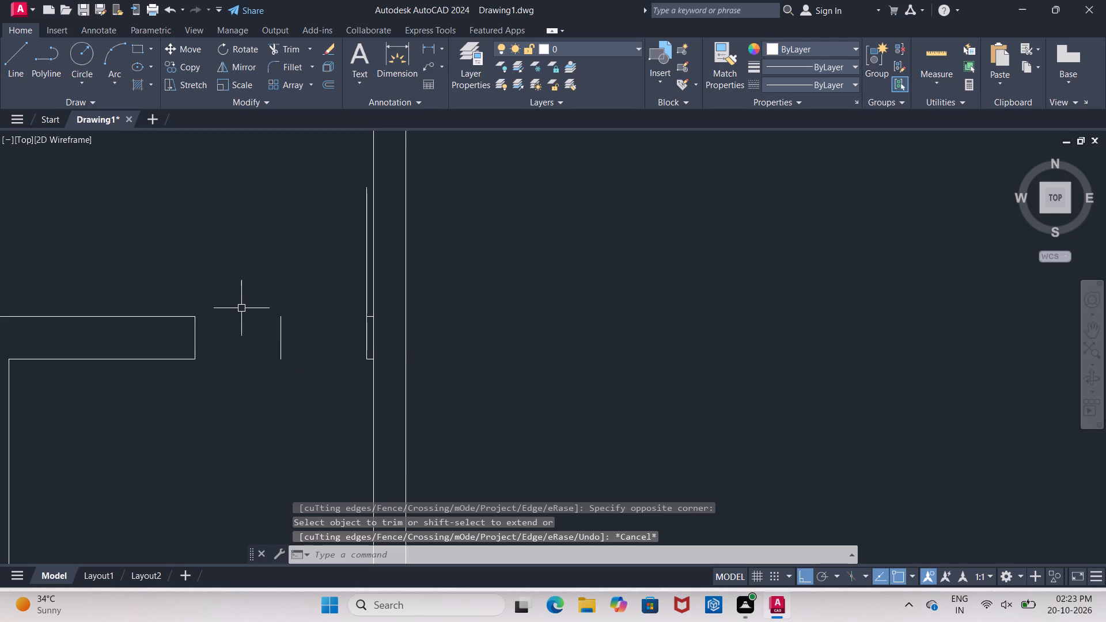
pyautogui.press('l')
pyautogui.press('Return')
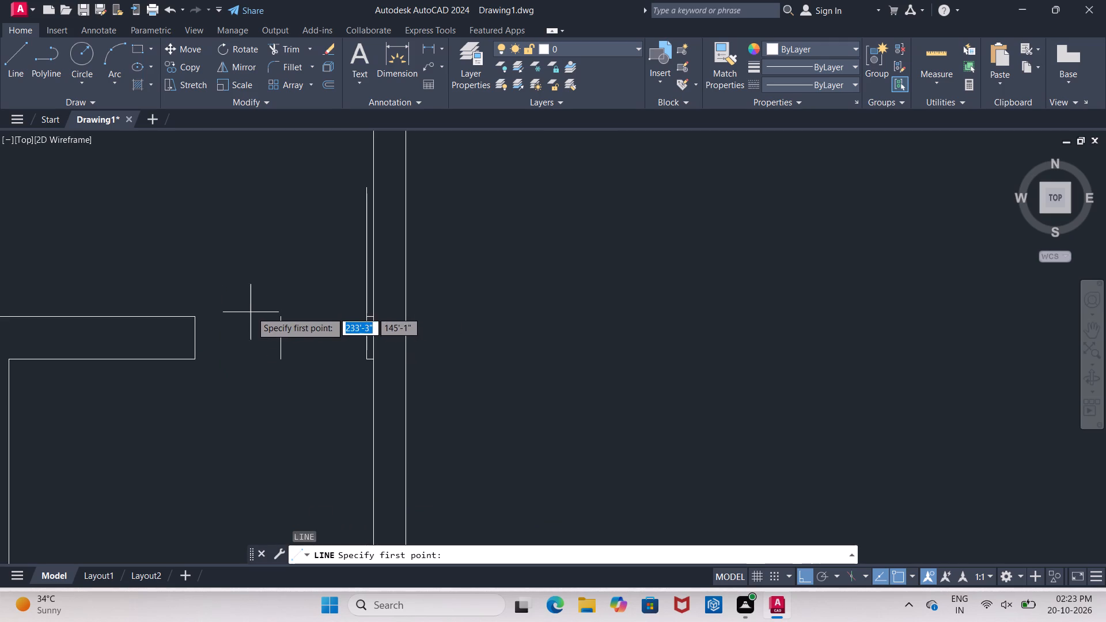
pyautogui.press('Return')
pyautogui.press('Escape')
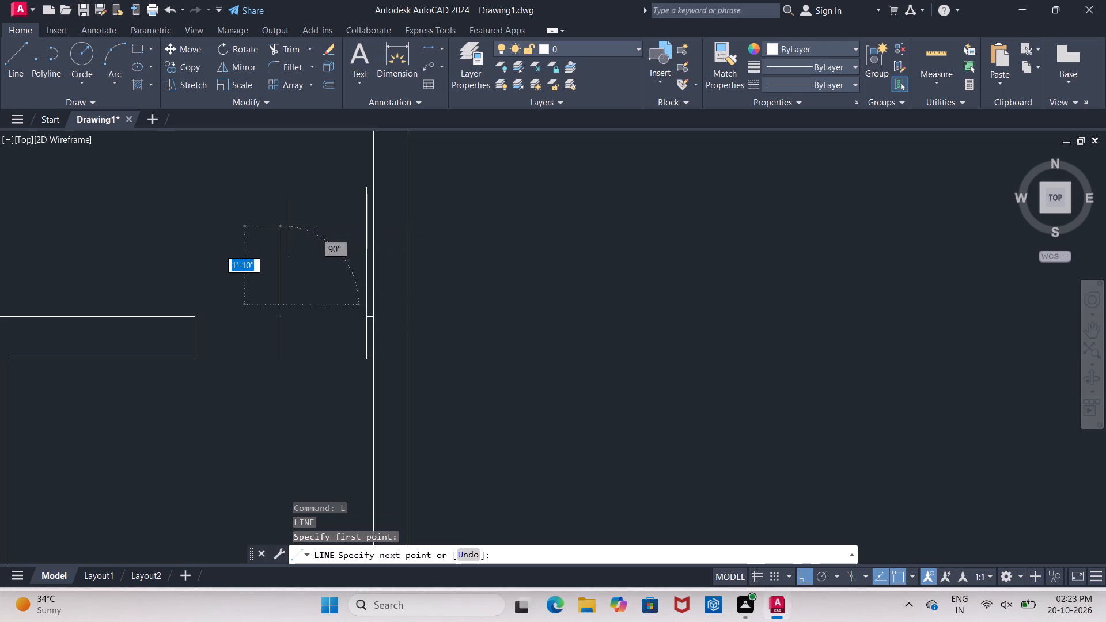
# Draw a horizontal guide line from the 2" offset line's upper end, across the opening and beyond the opposite jamb.
pyautogui.press('l')
pyautogui.press('Return')
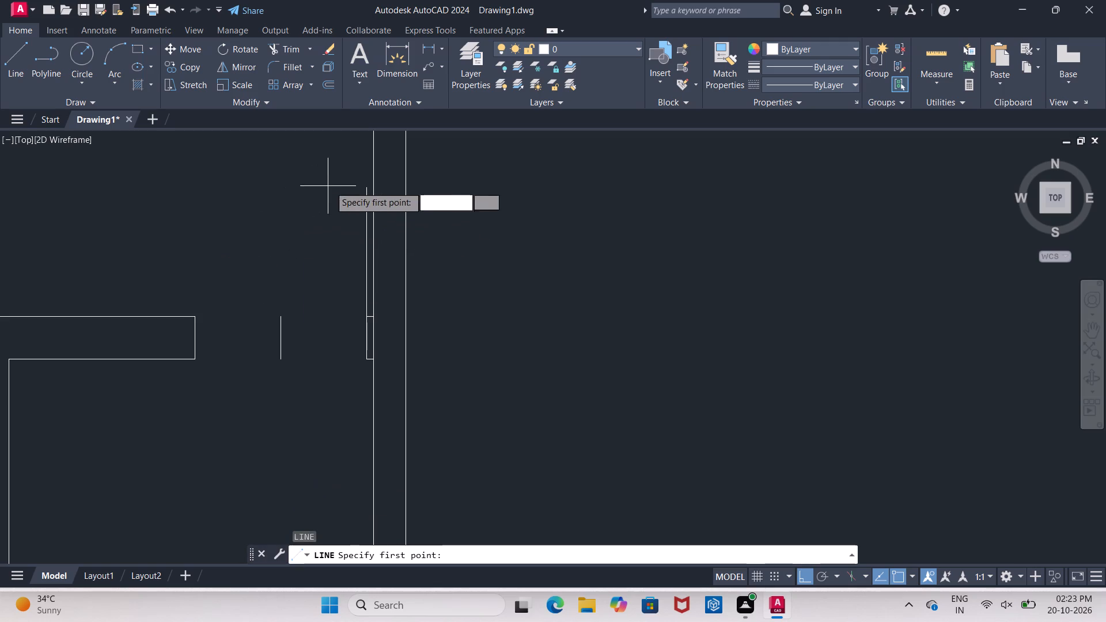
pyautogui.moveTo(363, 187); pyautogui.dragTo(355, 188)
pyautogui.click(87, 216)
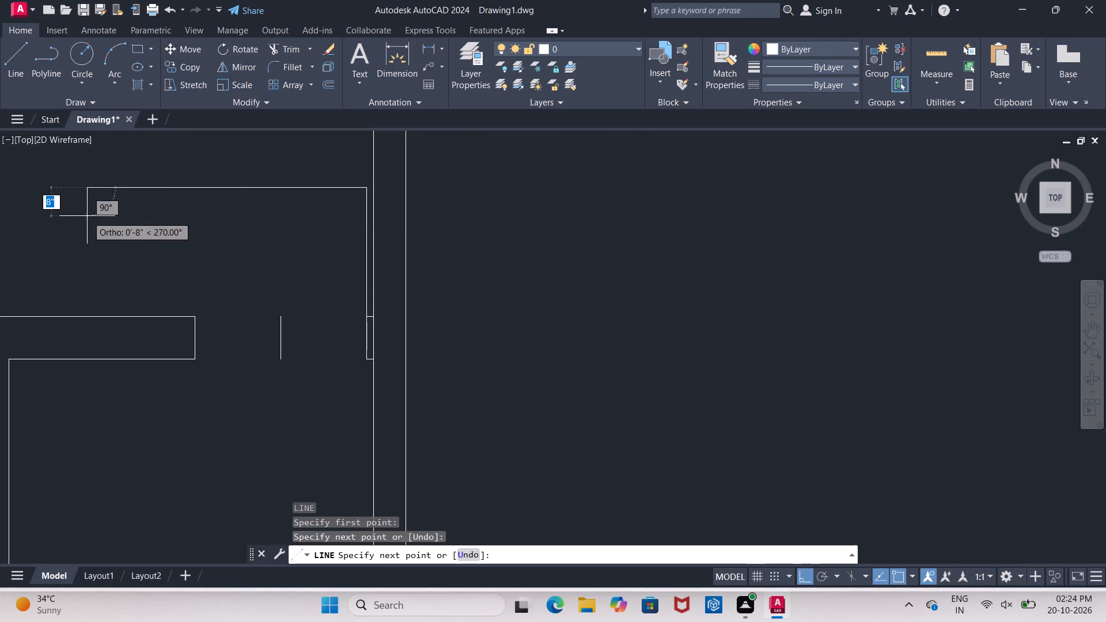
pyautogui.press('Escape')
# Extend the jamb line at the horizontal wall's end up to the guide line.
pyautogui.press('e')
pyautogui.press('x')
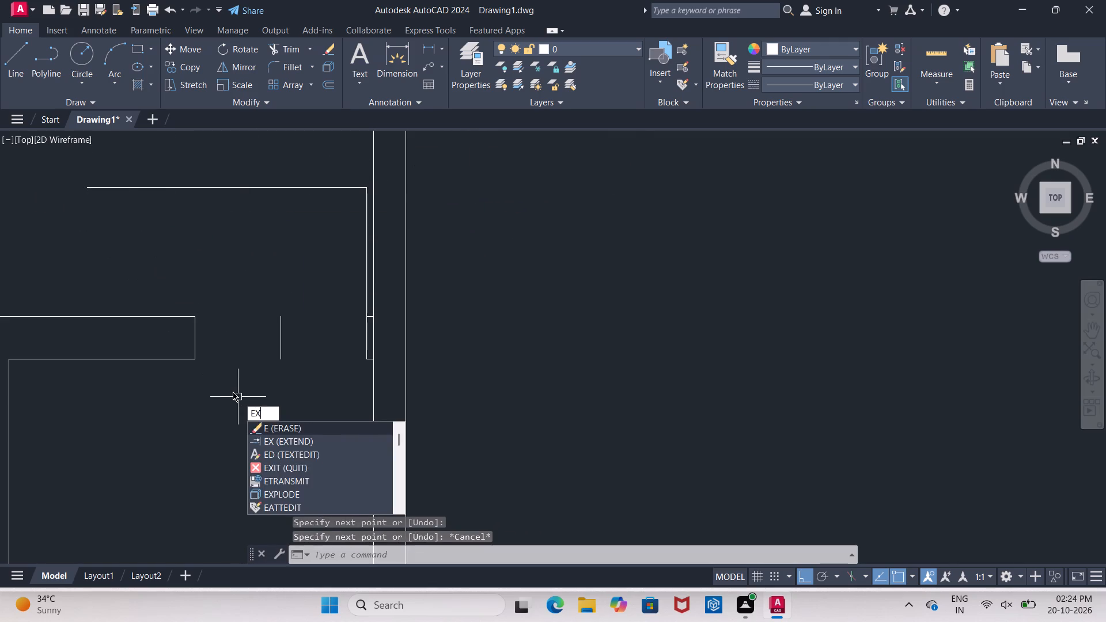
pyautogui.press('space')
pyautogui.press('space')
pyautogui.click(194, 327)
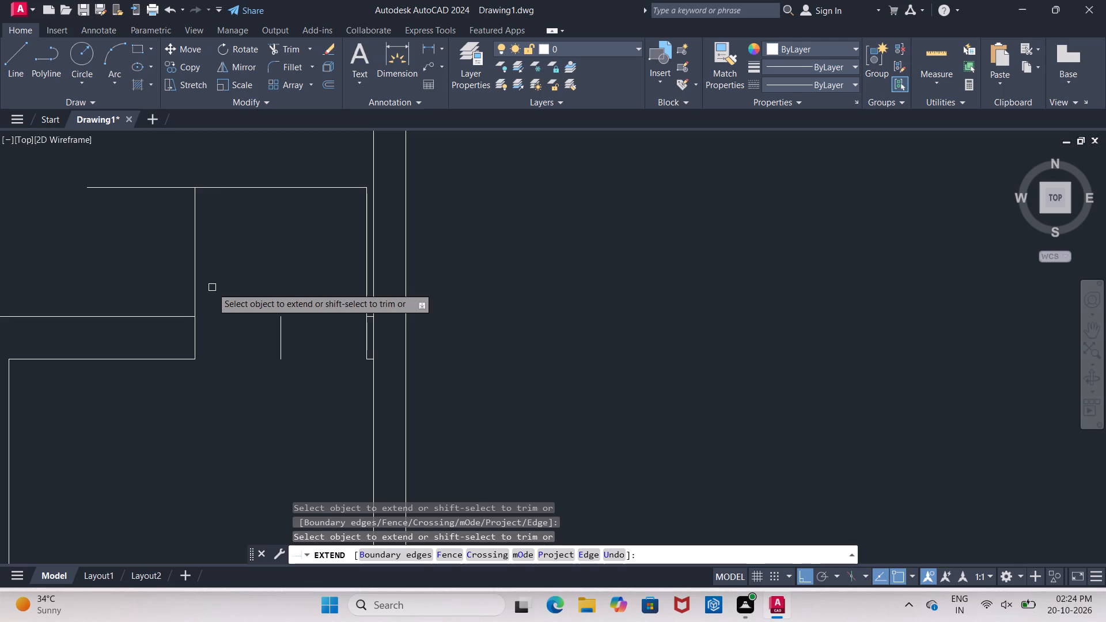
pyautogui.press('Escape')
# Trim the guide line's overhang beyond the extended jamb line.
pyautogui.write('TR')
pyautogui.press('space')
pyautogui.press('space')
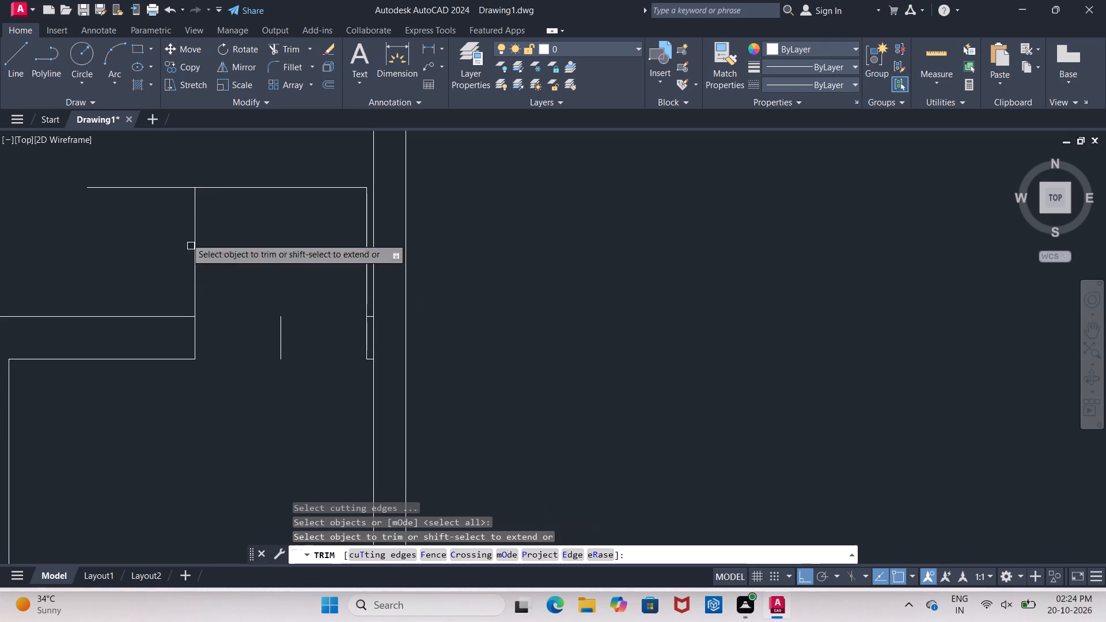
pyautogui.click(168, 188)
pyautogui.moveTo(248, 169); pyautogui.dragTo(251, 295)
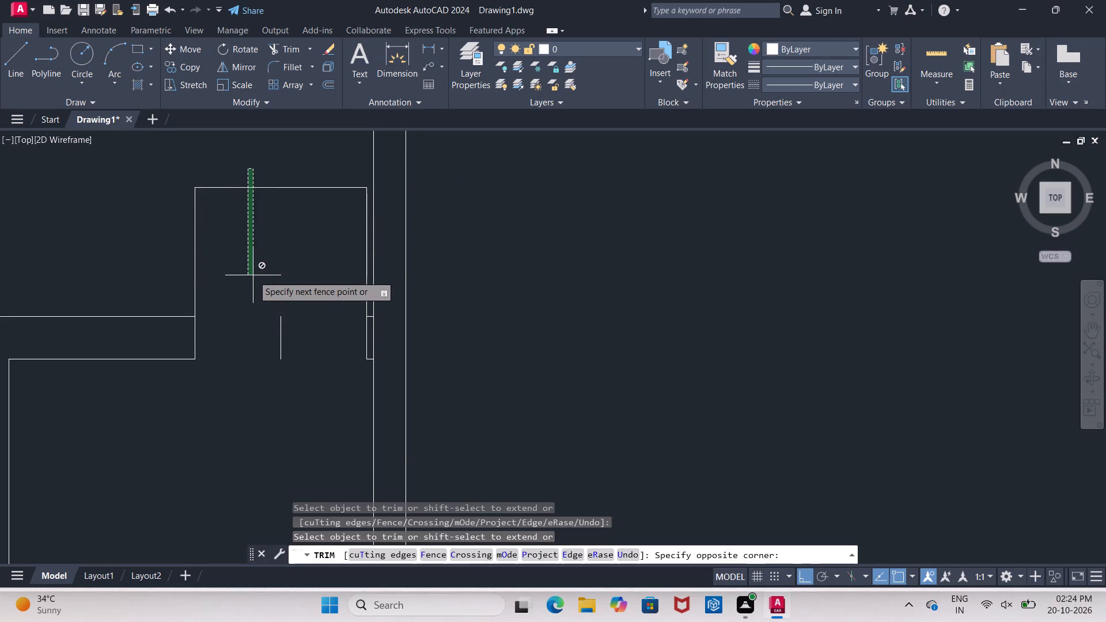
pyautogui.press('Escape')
# Delete the horizontal guide line joining the tops of the two door leaf lines.
pyautogui.click(302, 184)
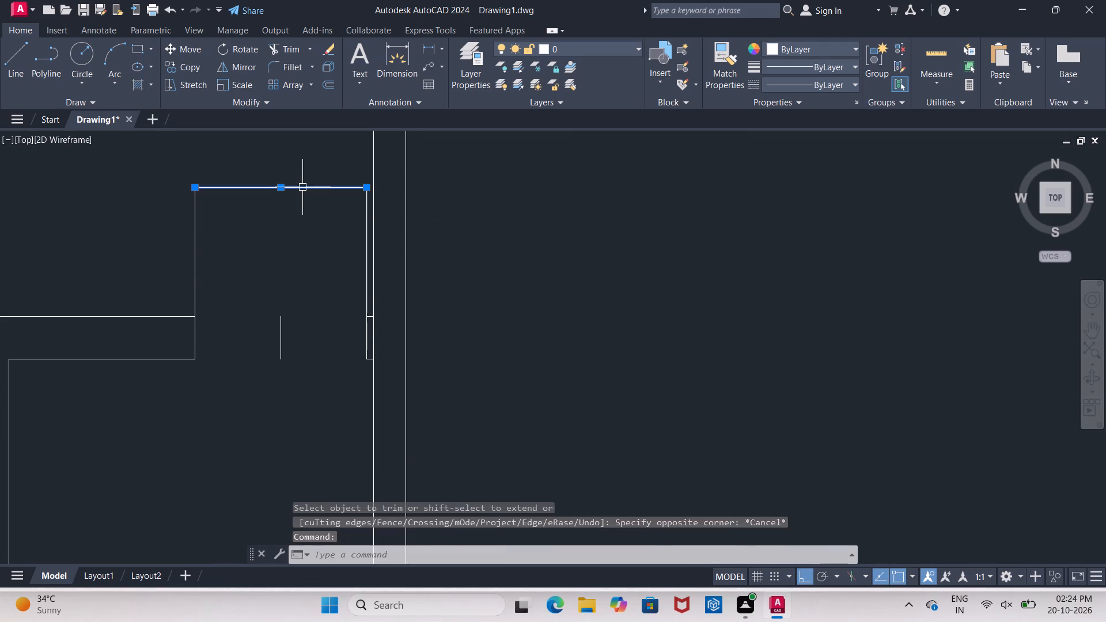
pyautogui.press('Delete')
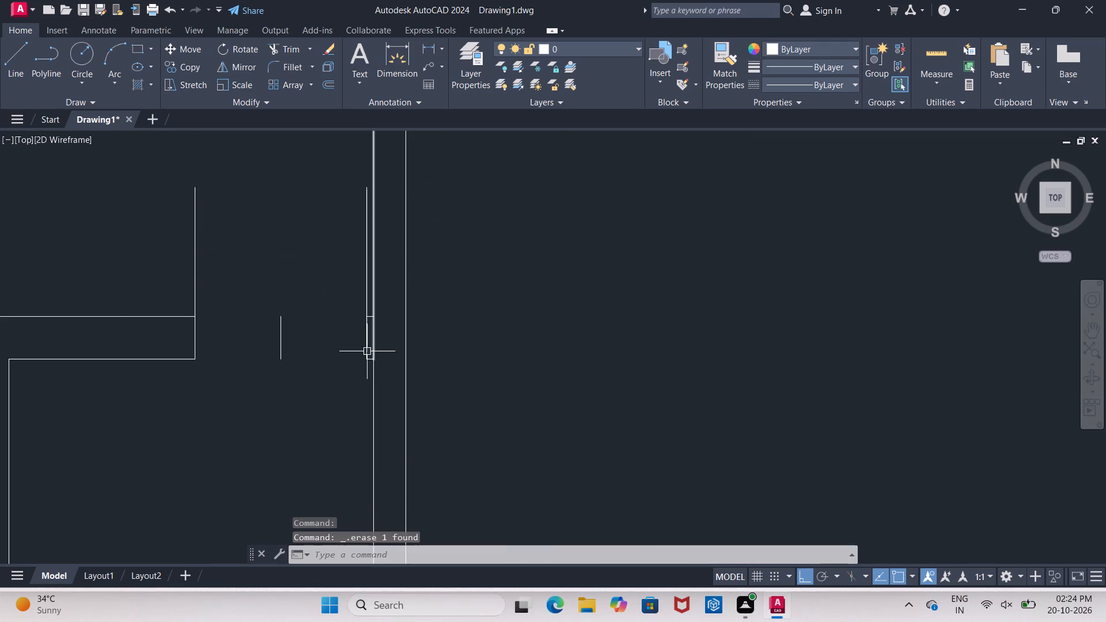
# Draw a Start, End, Direction arc from the opening's centre line bottom to the top of the exterior-wall door leaf, starting vertically.
pyautogui.click(119, 82)
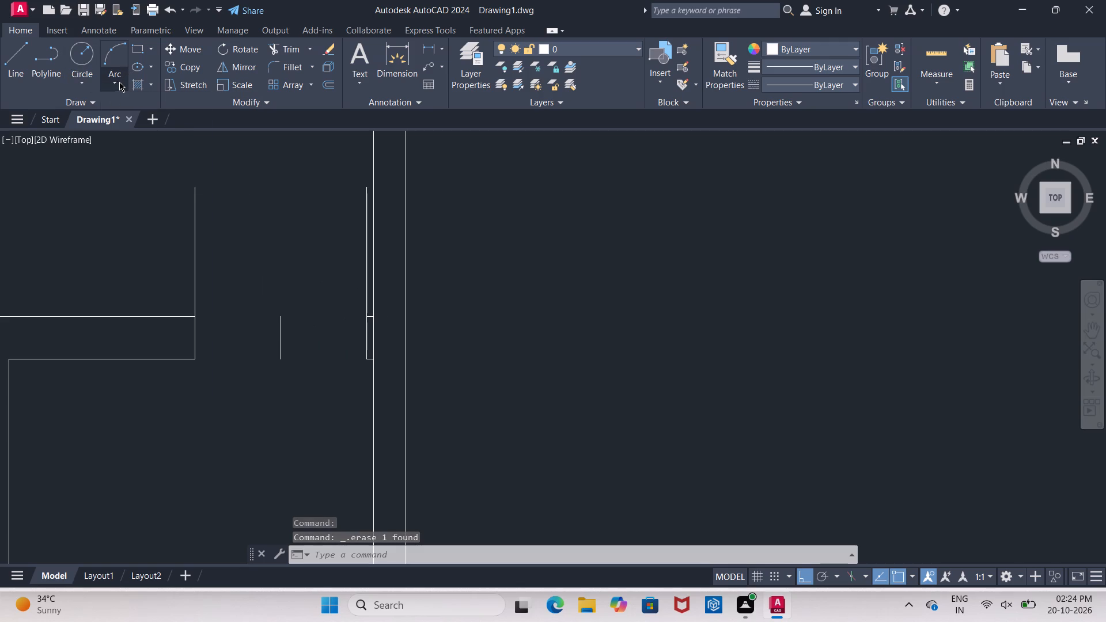
pyautogui.click(149, 261)
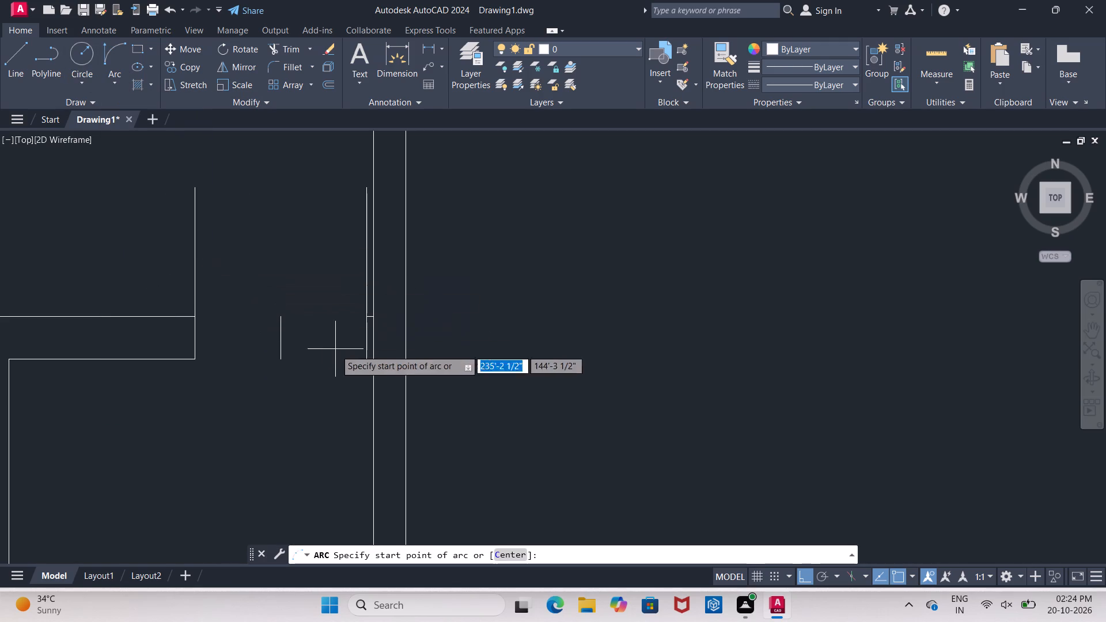
pyautogui.click(284, 361)
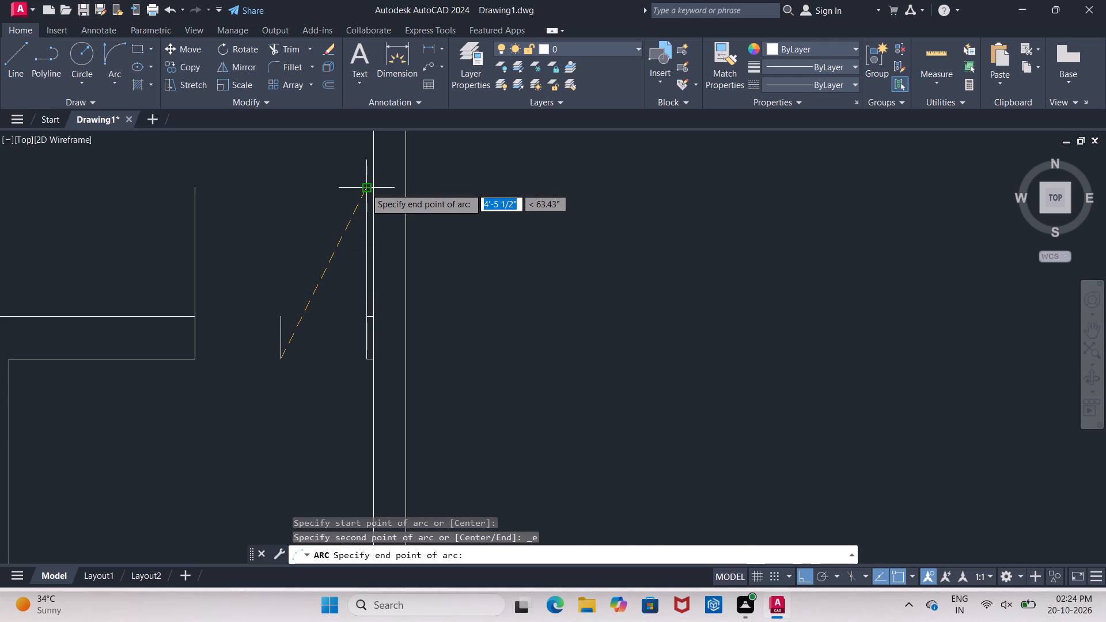
pyautogui.click(365, 188)
pyautogui.click(282, 179)
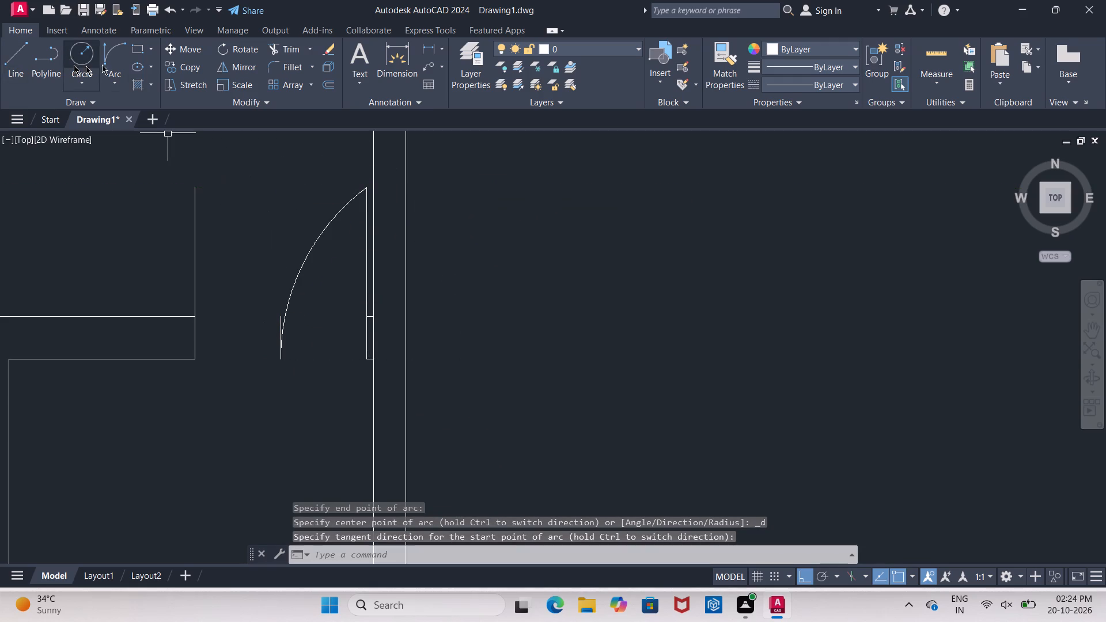
# Draw the matching Start, End, Direction arc from the centre line's bottom to the top of the opposite door leaf.
pyautogui.click(111, 54)
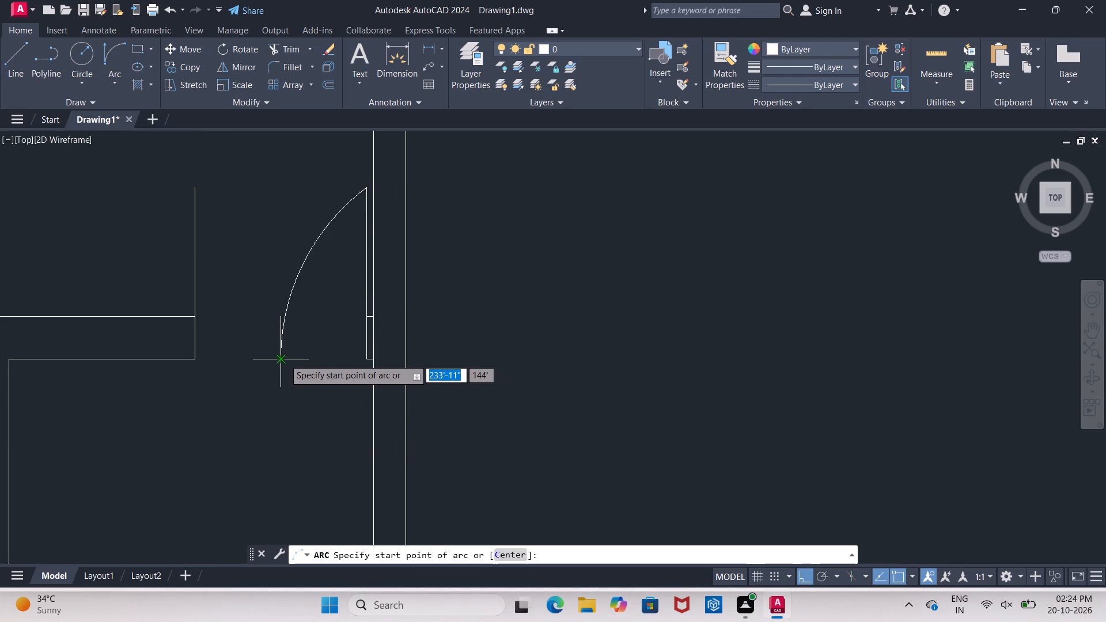
pyautogui.click(284, 359)
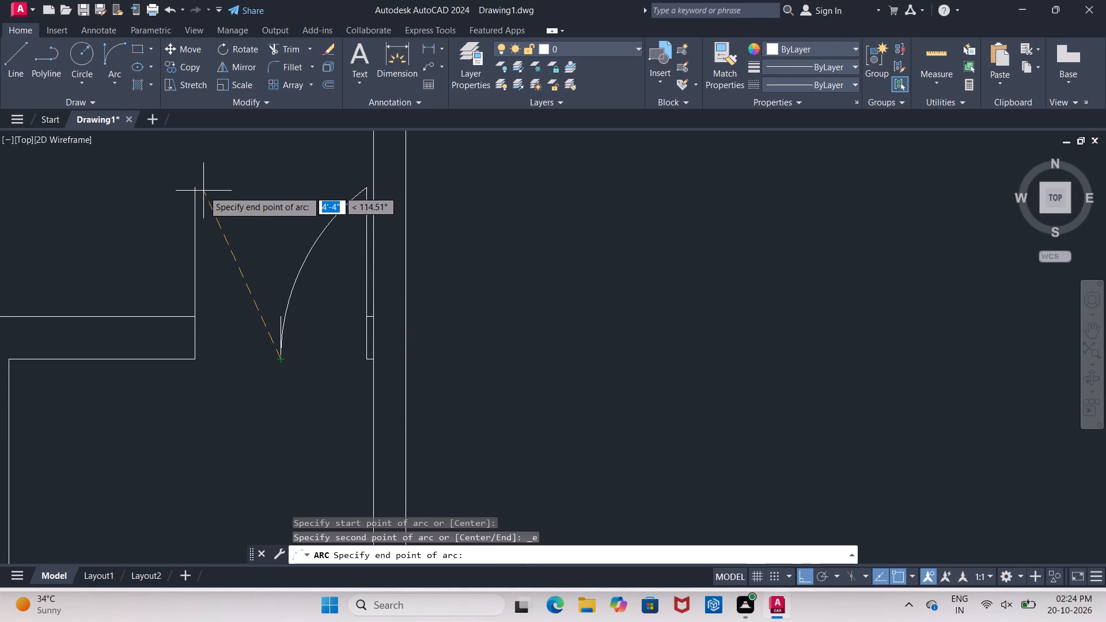
pyautogui.click(196, 187)
pyautogui.click(256, 155)
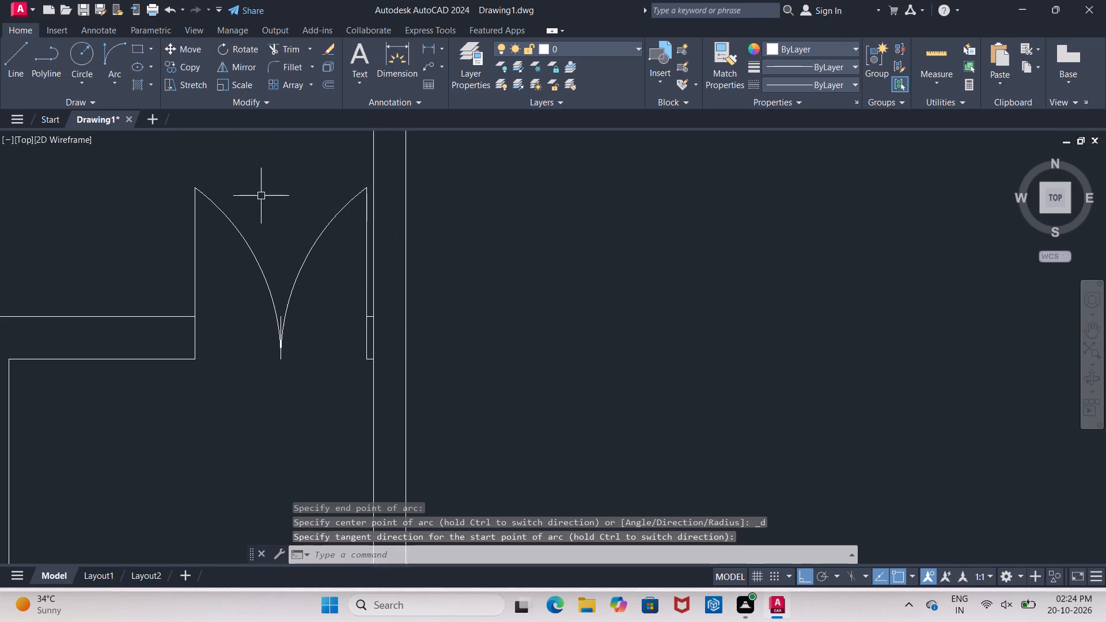
pyautogui.press('Escape')
# Trim the exterior wall's inner line between the two short jamb stubs beside the double door.
pyautogui.write('TR')
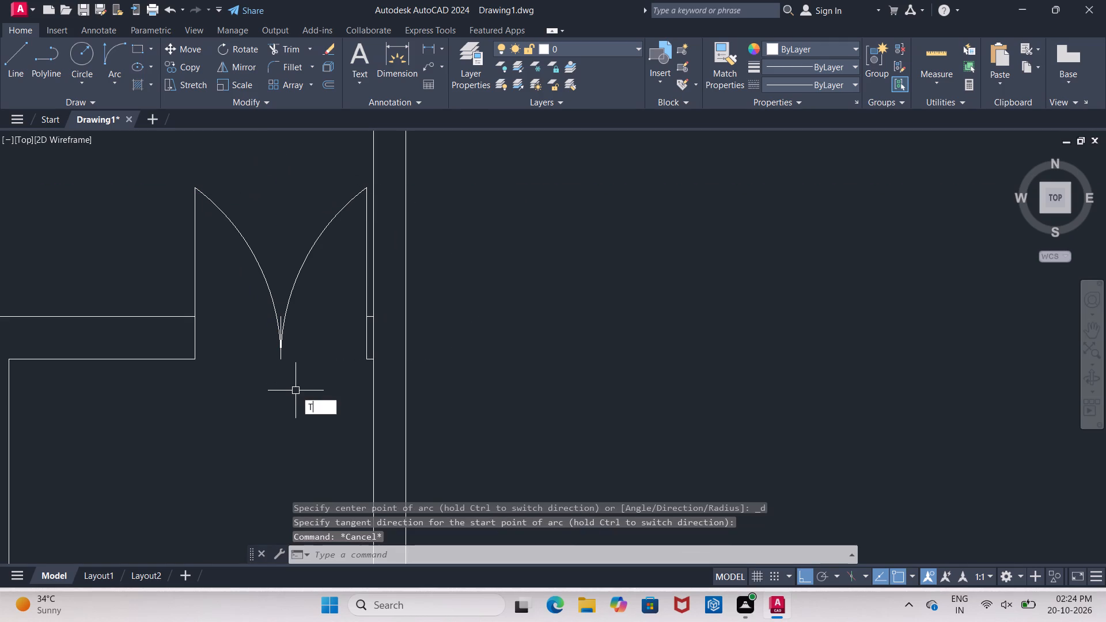
pyautogui.press('space')
pyautogui.press('space')
pyautogui.scroll(3, 371, 308)
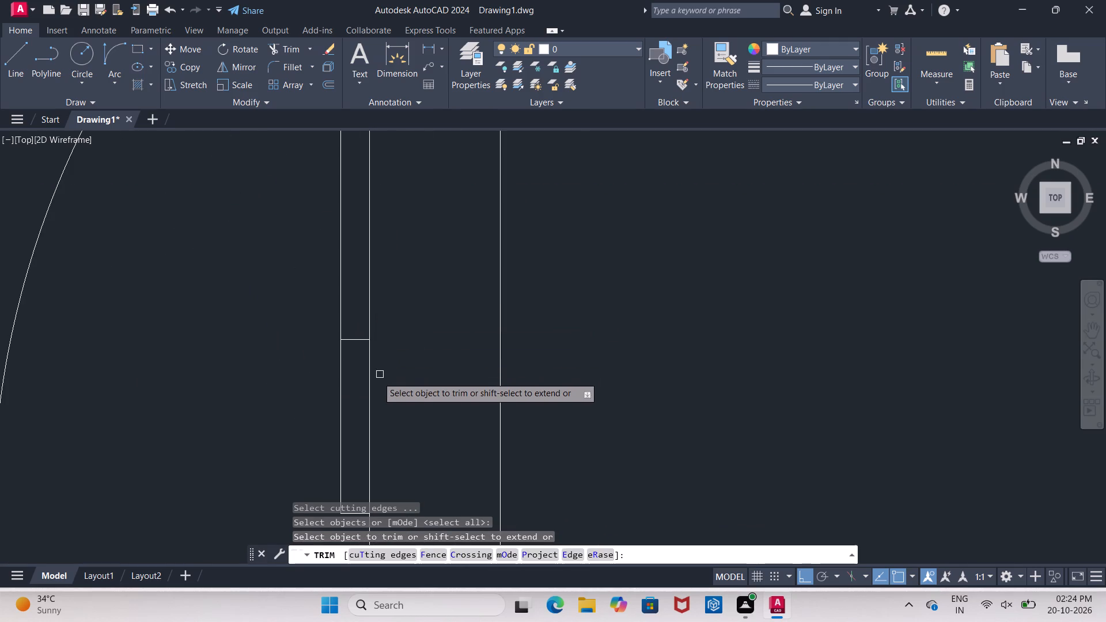
pyautogui.click(372, 380)
pyautogui.scroll(-3, 372, 380)
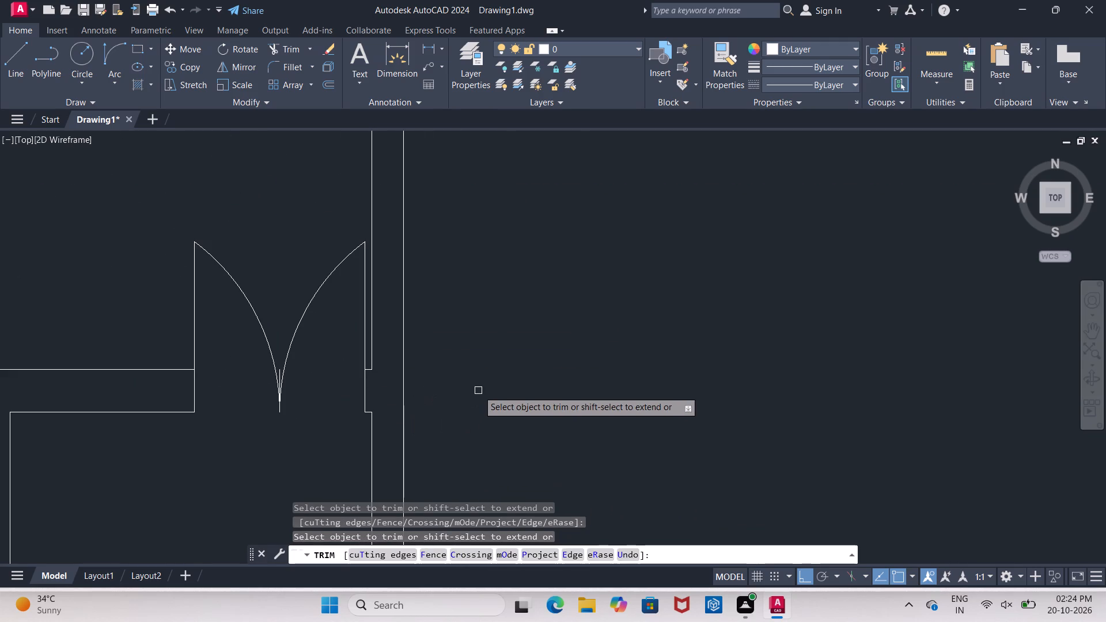
# Delete the short vertical centre line at the meeting point of the two double-door swing arcs.
pyautogui.press('Escape')
pyautogui.press('Escape')
pyautogui.scroll(3, 276, 376)
pyautogui.click(283, 366)
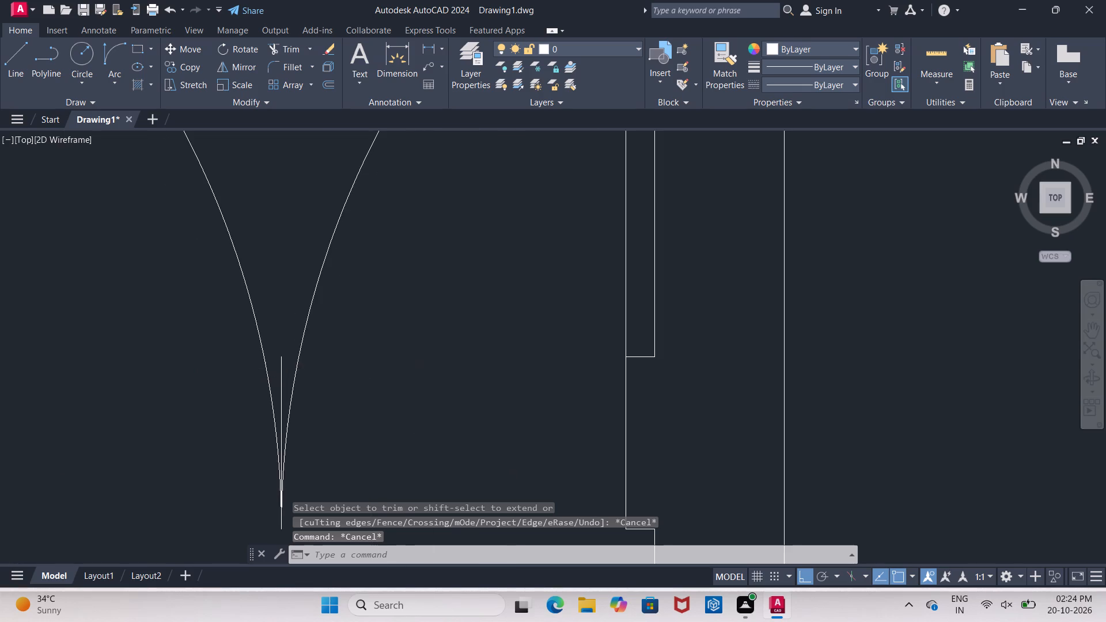
pyautogui.press('Delete')
# Measure the lower wall line from the lower-right room's inner corner to the double door's jamb.
pyautogui.scroll(-5, 283, 365)
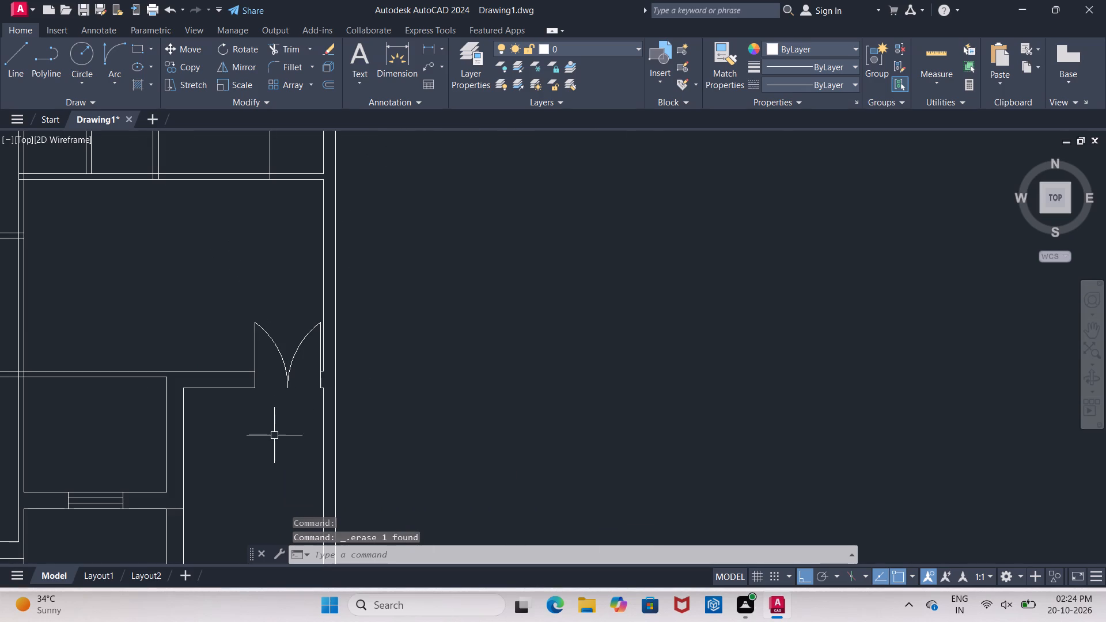
pyautogui.scroll(-1, 281, 383)
pyautogui.scroll(5, 293, 371)
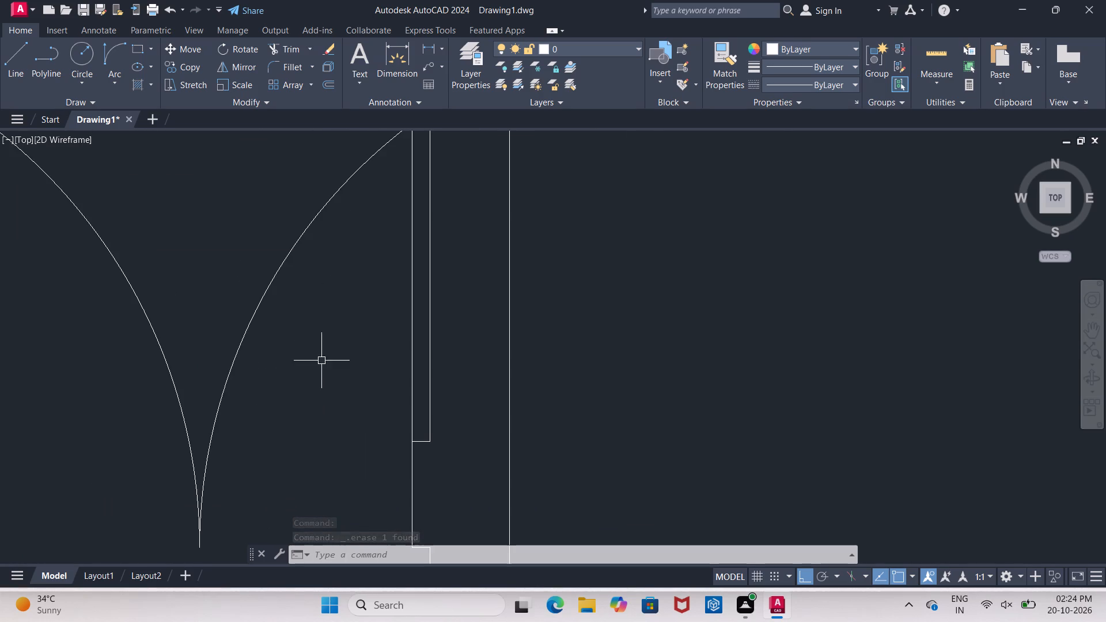
pyautogui.scroll(-1, 351, 358)
pyautogui.scroll(-2, 291, 382)
pyautogui.scroll(2, 103, 425)
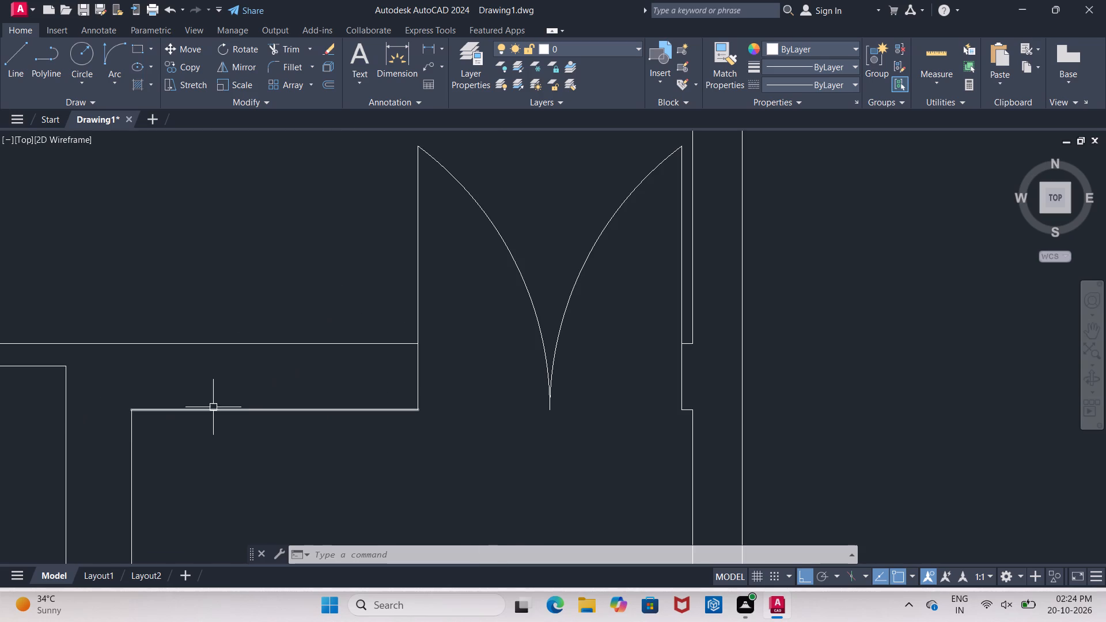
pyautogui.scroll(-1, 340, 344)
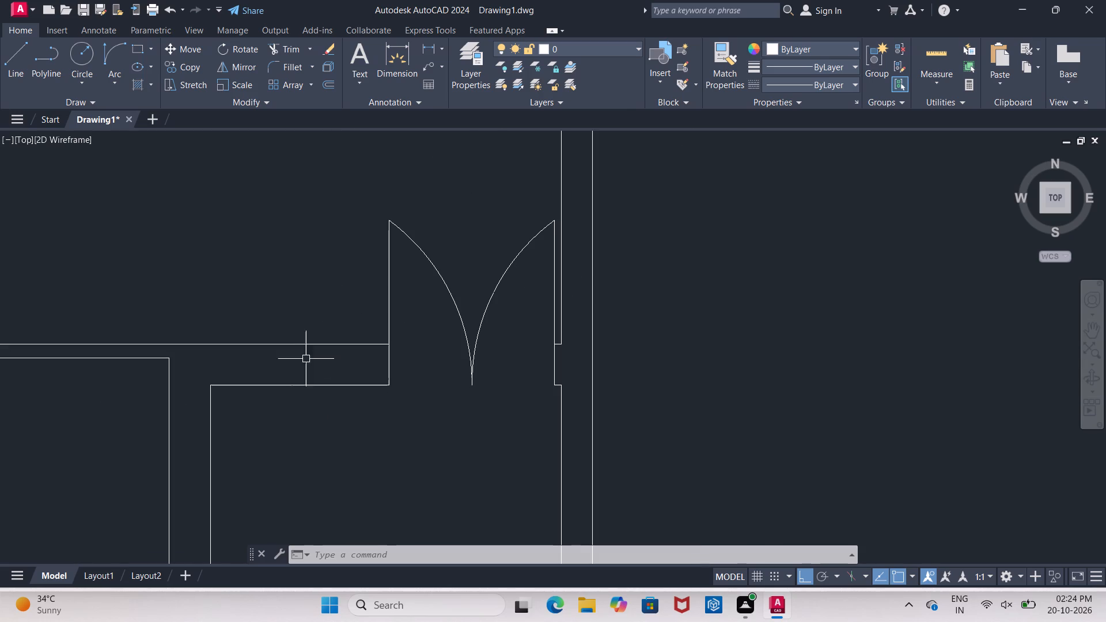
pyautogui.click(398, 60)
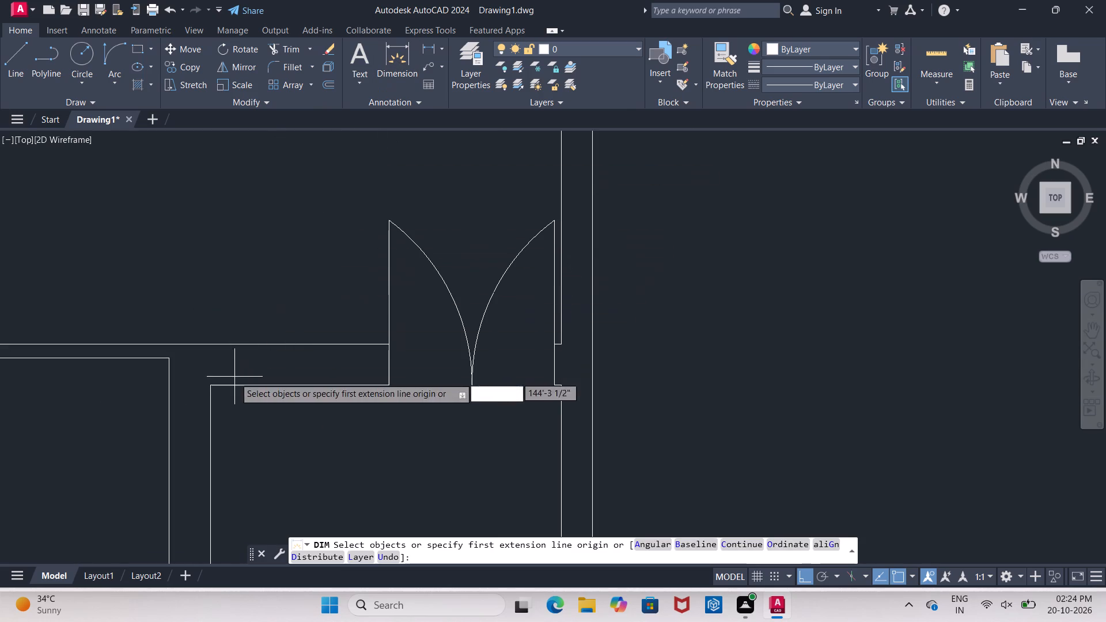
pyautogui.click(210, 384)
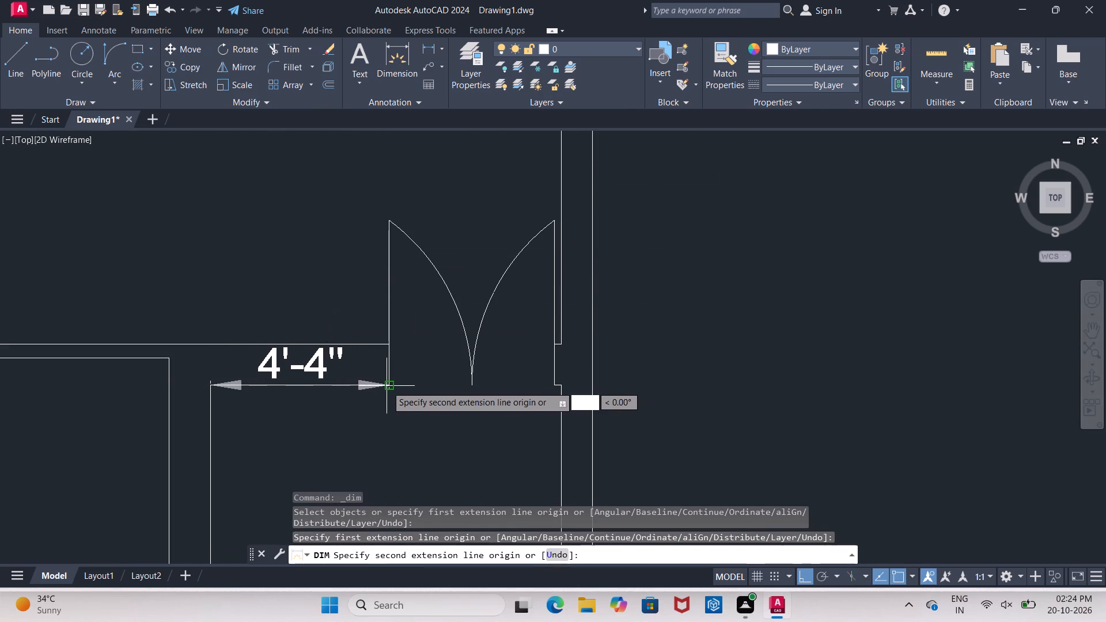
pyautogui.click(387, 386)
pyautogui.press('Escape')
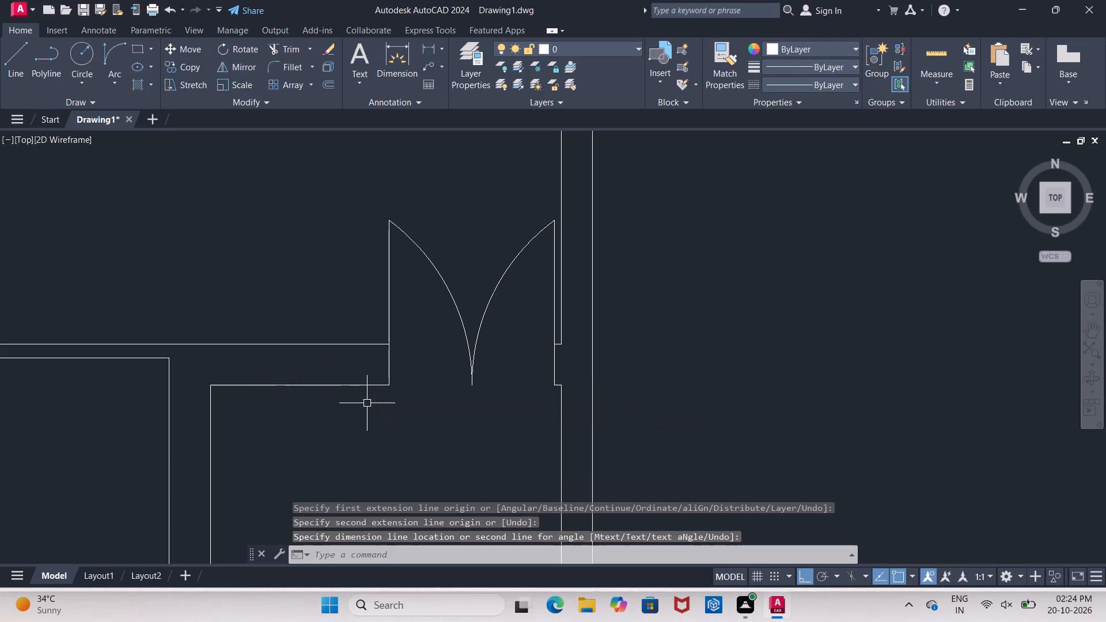
# Draw a vertical line from the midpoint of the short lower wall line beside the double door up past the wall's upper line.
pyautogui.press('l')
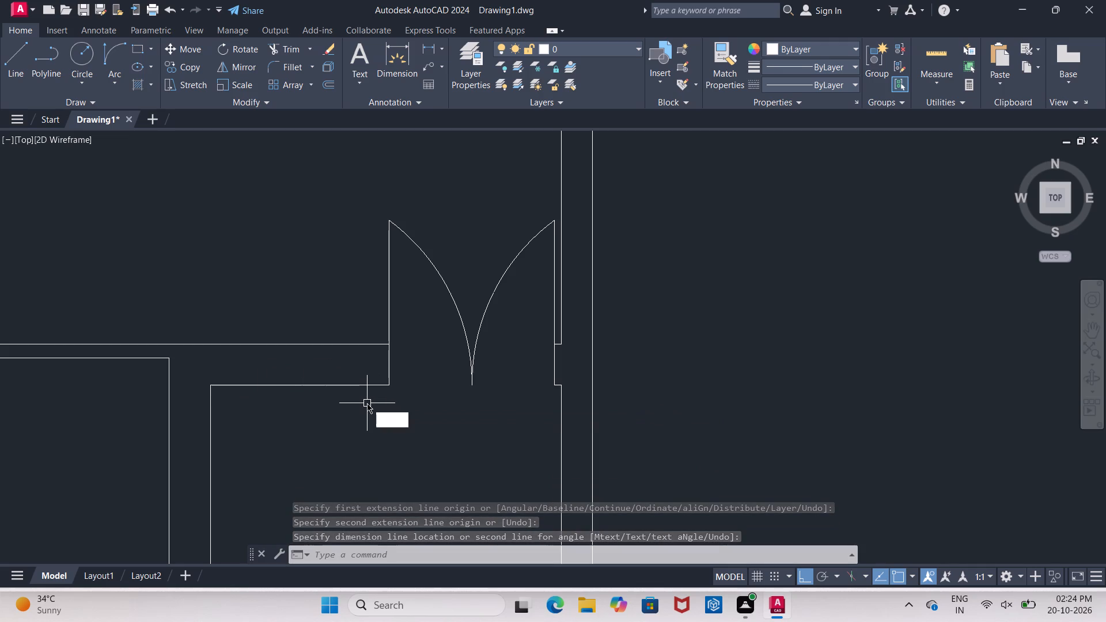
pyautogui.press('Return')
pyautogui.click(296, 387)
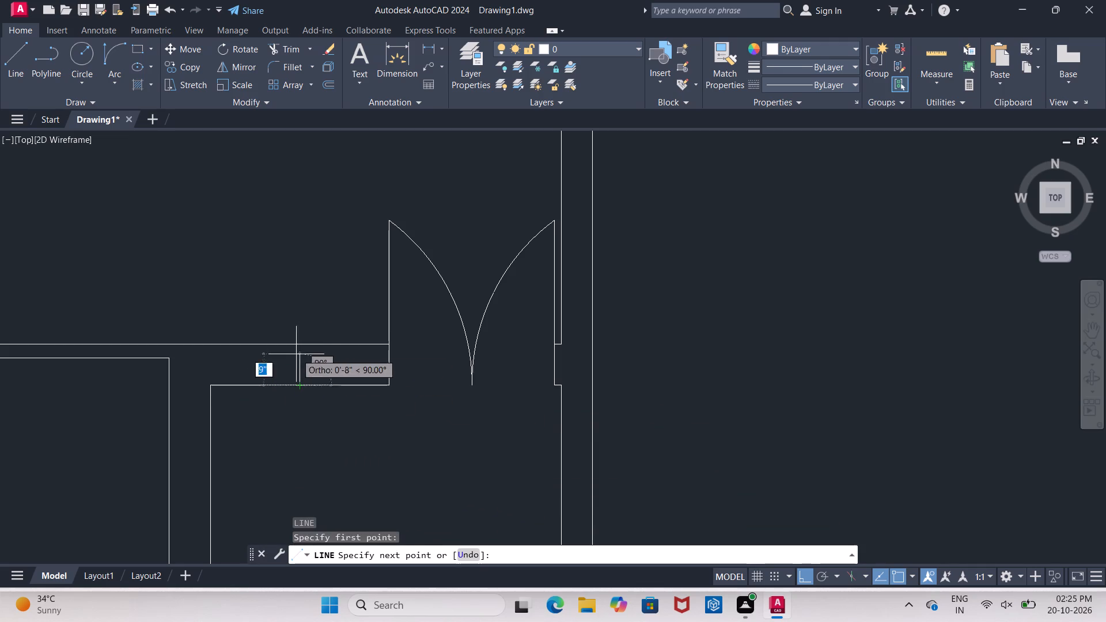
pyautogui.click(298, 290)
pyautogui.press('Return')
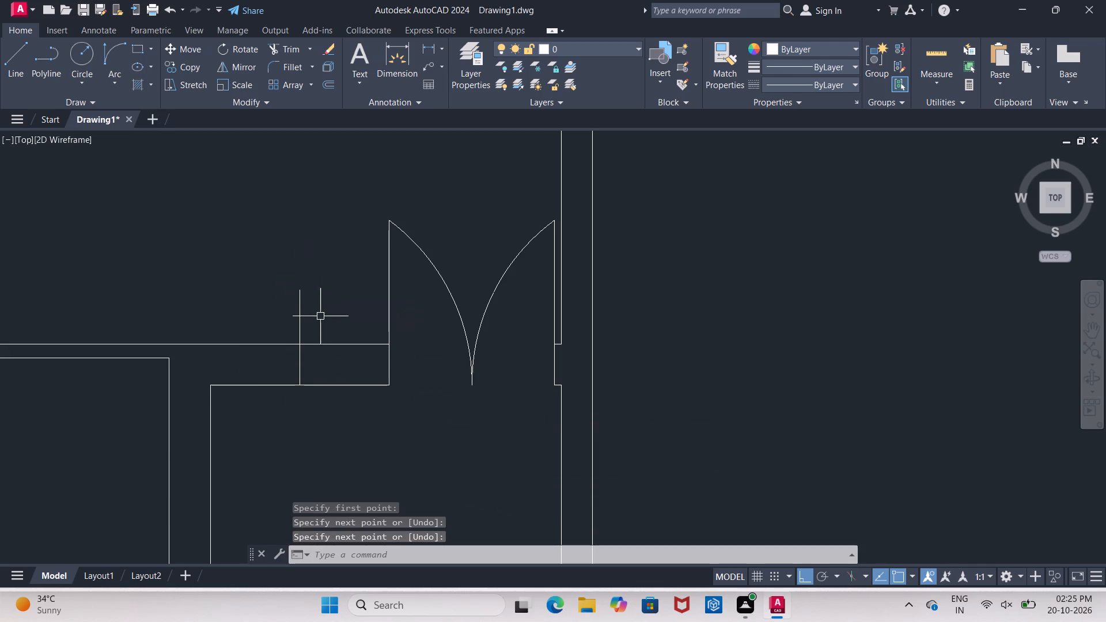
pyautogui.press('Escape')
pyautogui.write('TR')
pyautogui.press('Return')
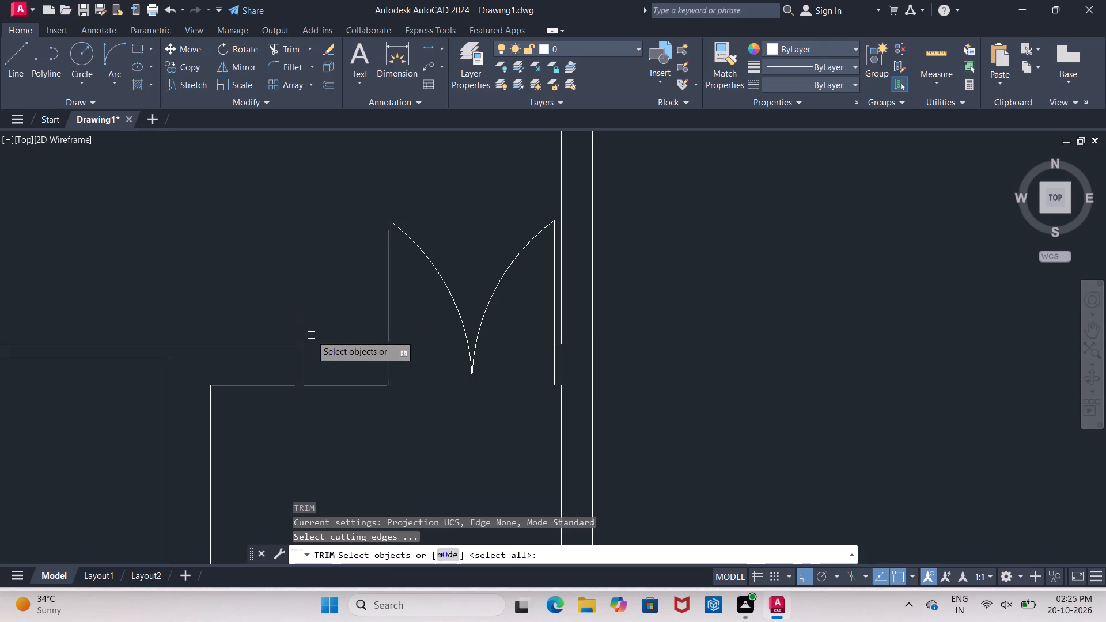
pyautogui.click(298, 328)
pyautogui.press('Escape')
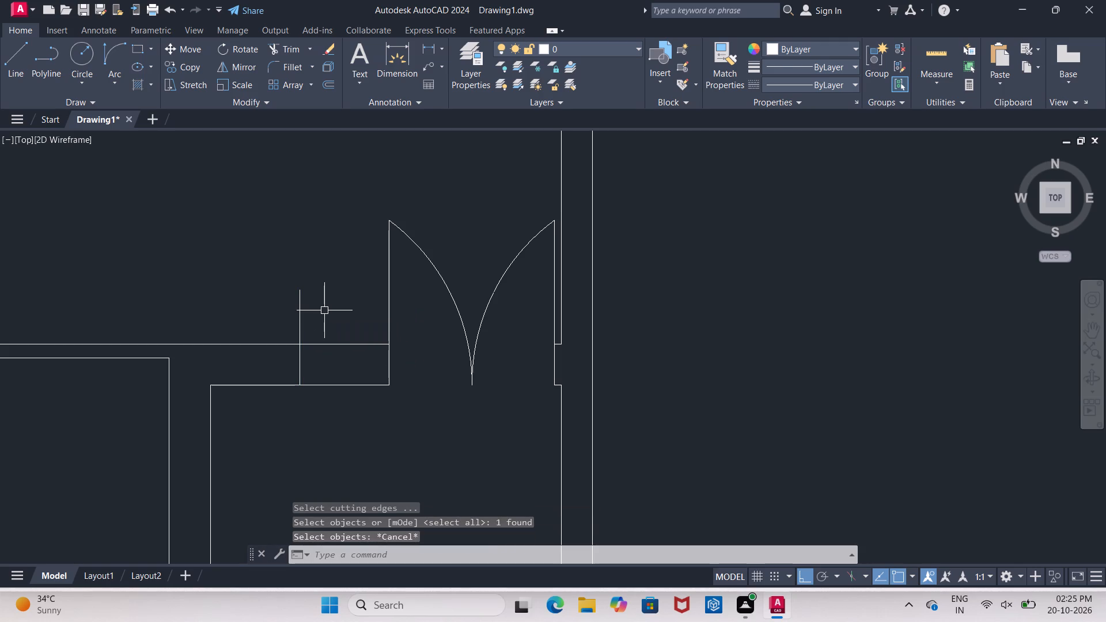
# Trim the part of the new vertical line that extends above the wall's upper line.
pyautogui.write('TR')
pyautogui.press('Return')
pyautogui.press('Return')
pyautogui.click(300, 323)
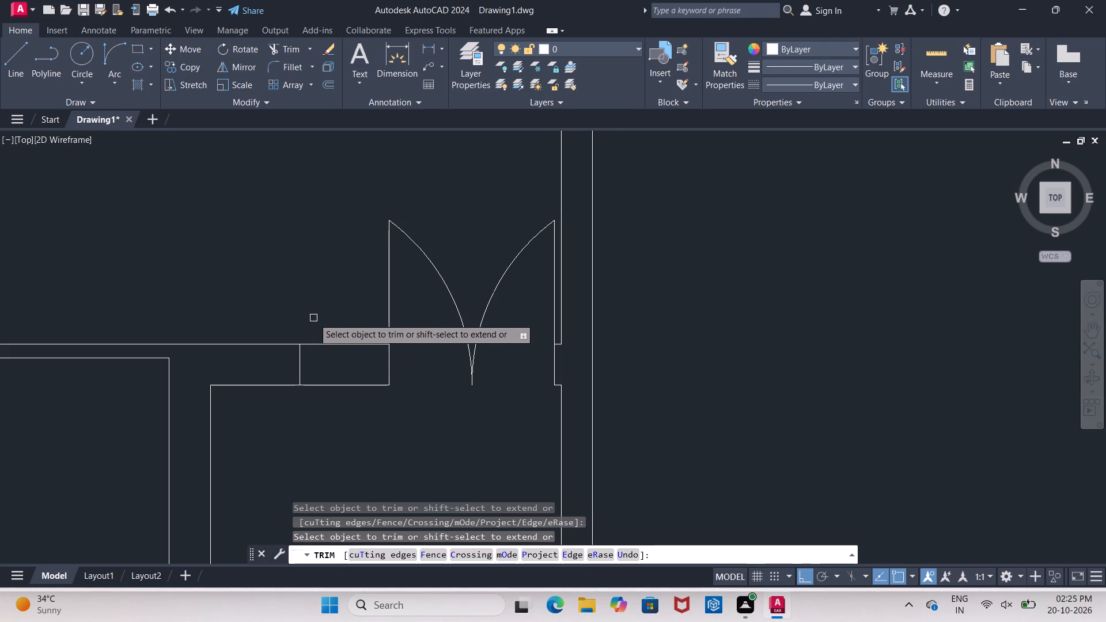
pyautogui.press('Escape')
# Offset the vertical midpoint line 1' to each side within the wall to form the window jambs.
pyautogui.press('o')
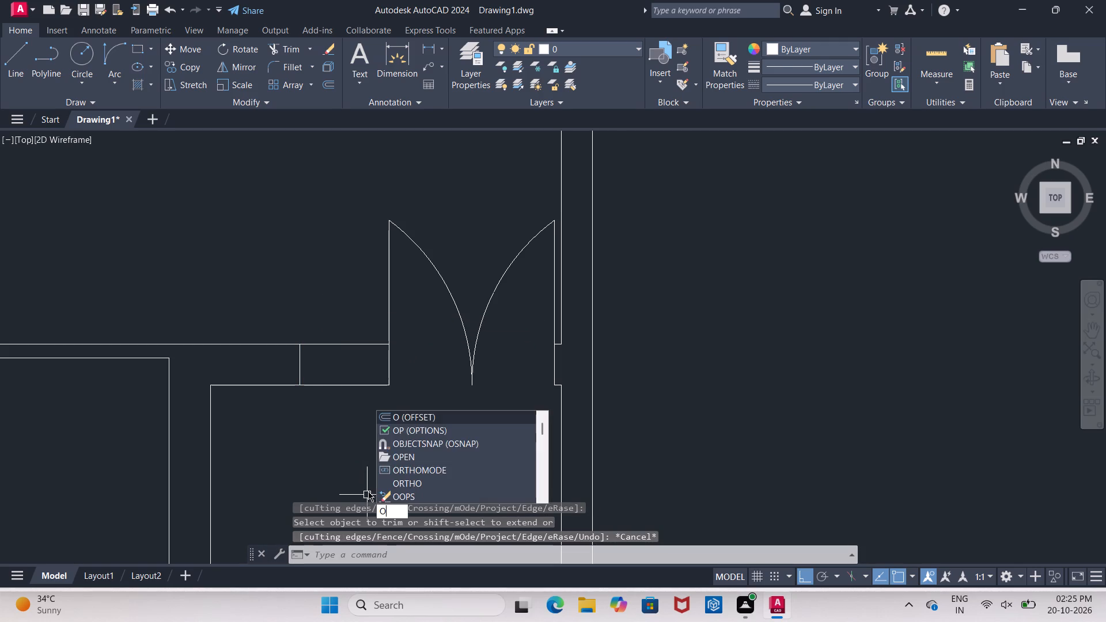
pyautogui.press('Return')
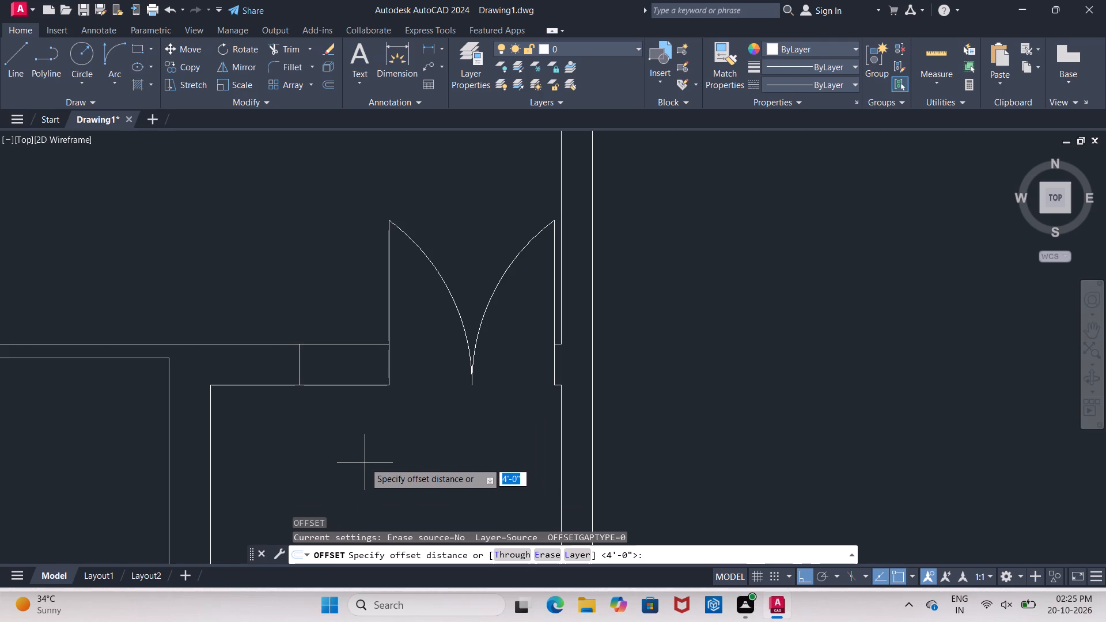
pyautogui.press('1')
pyautogui.press("'")
pyautogui.press('Return')
pyautogui.click(300, 366)
pyautogui.click(321, 363)
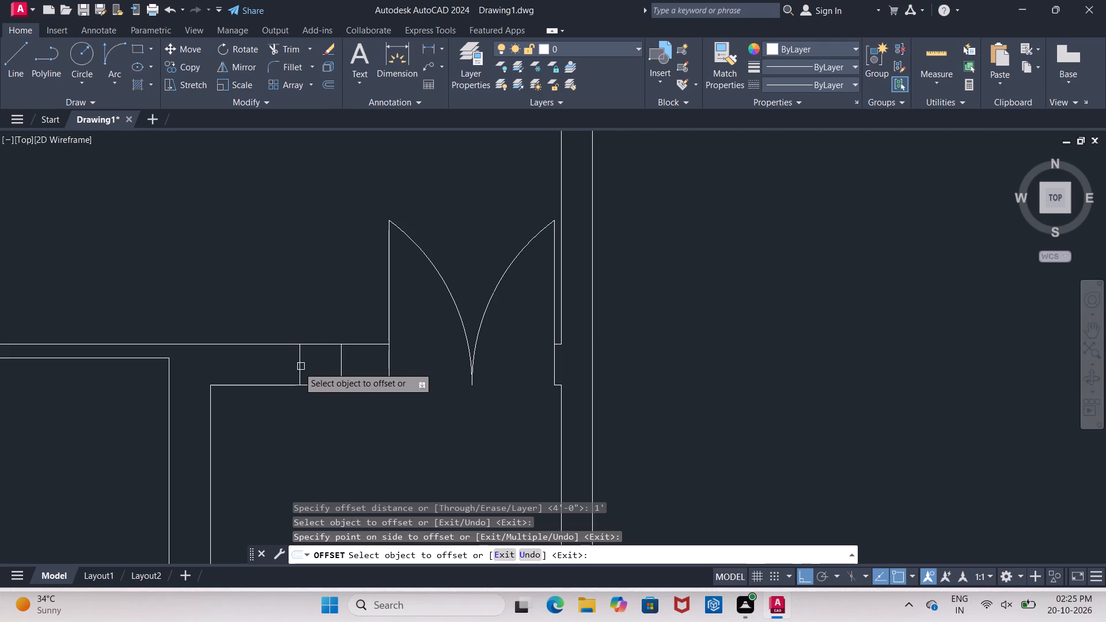
pyautogui.click(297, 366)
pyautogui.click(238, 365)
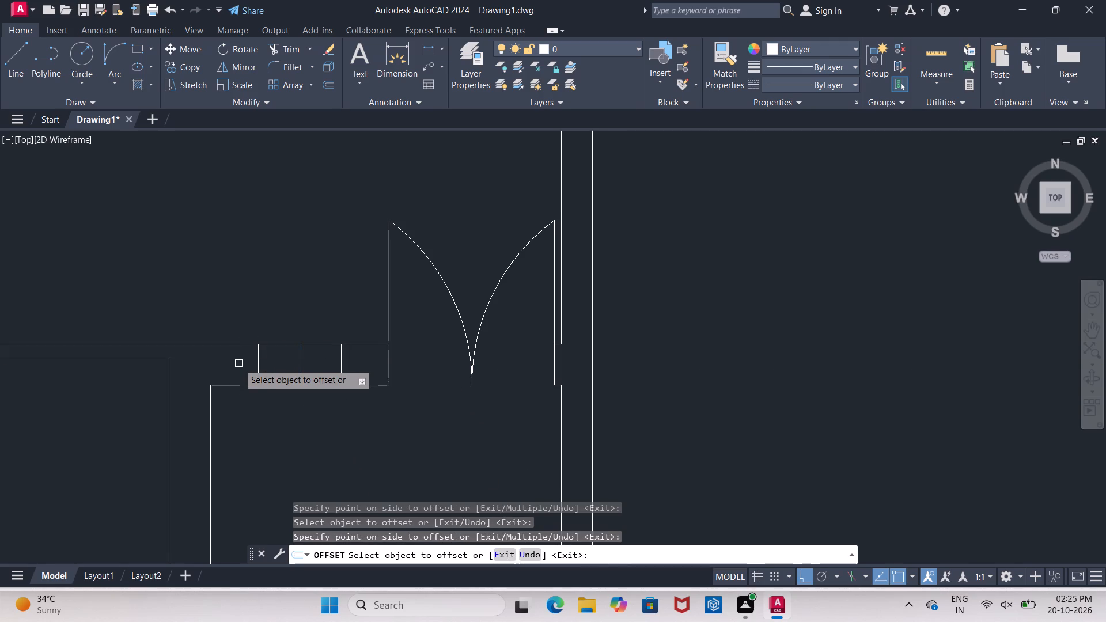
pyautogui.press('Escape')
# Offset the lower wall line upward by 4", and offset the resulting line another 4" to form two window lines.
pyautogui.press('o')
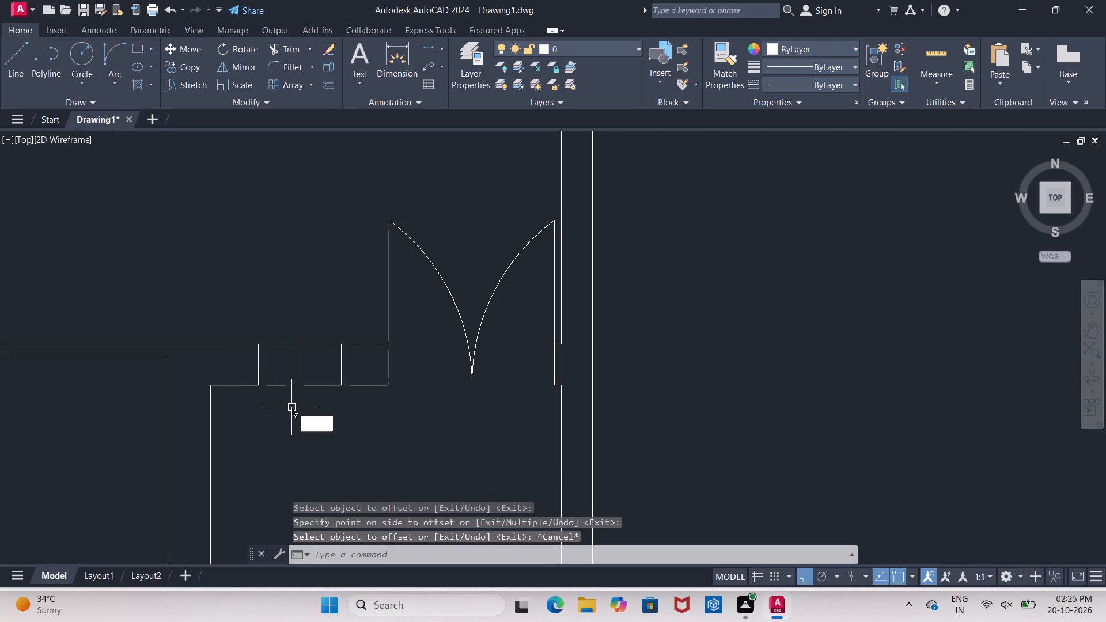
pyautogui.press('Return')
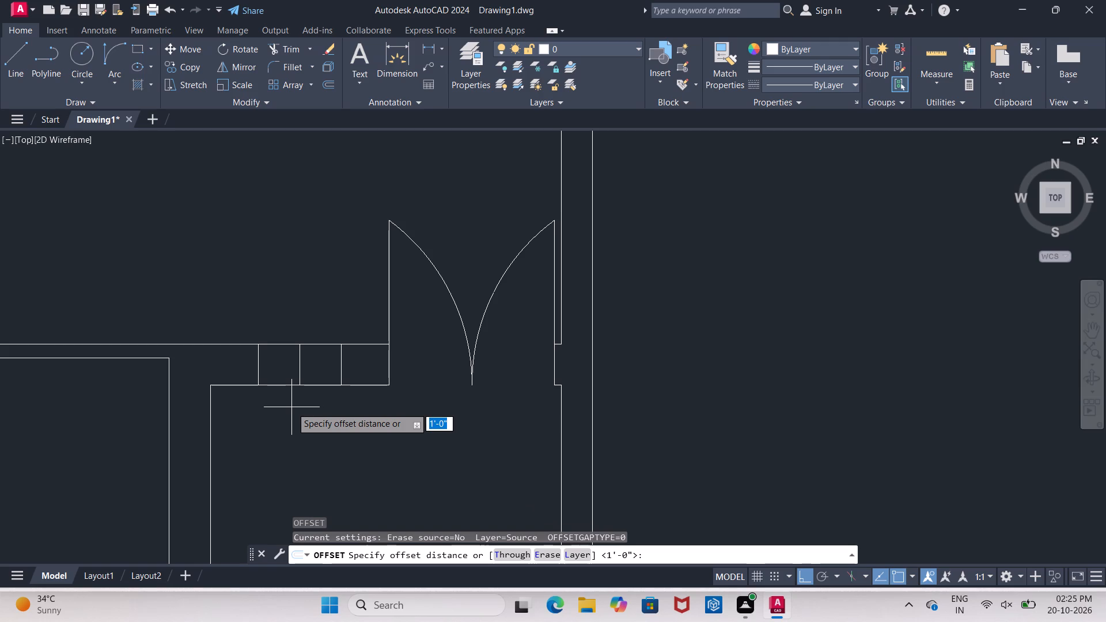
pyautogui.press('4')
pyautogui.hotkey('shift', '"')
pyautogui.press('Return')
pyautogui.click(281, 383)
pyautogui.click(279, 373)
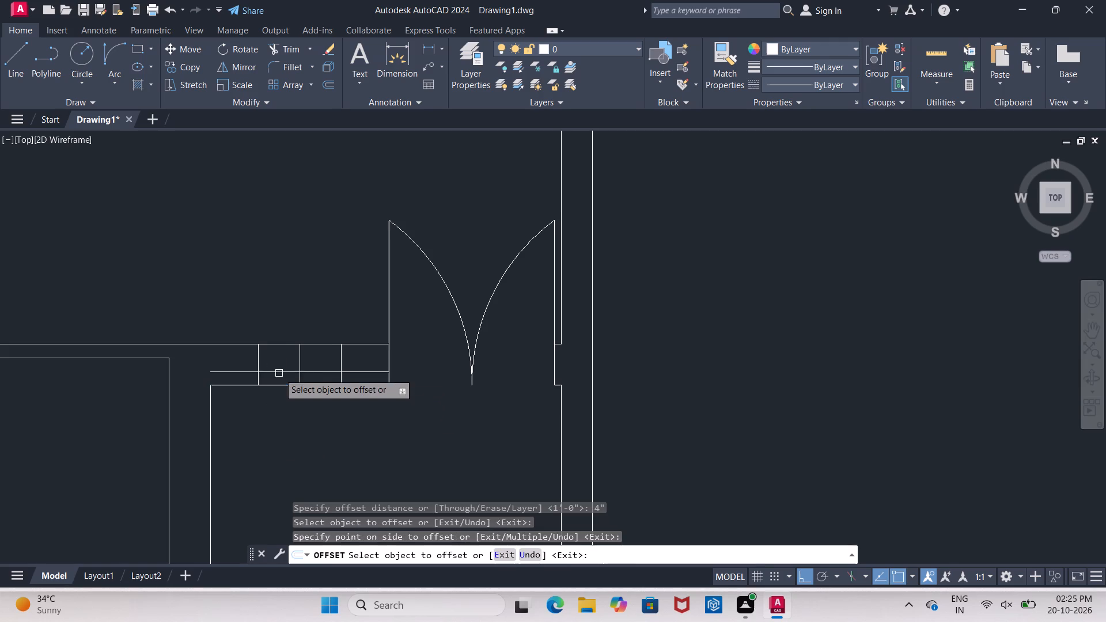
pyautogui.click(278, 372)
pyautogui.click(275, 371)
pyautogui.click(274, 365)
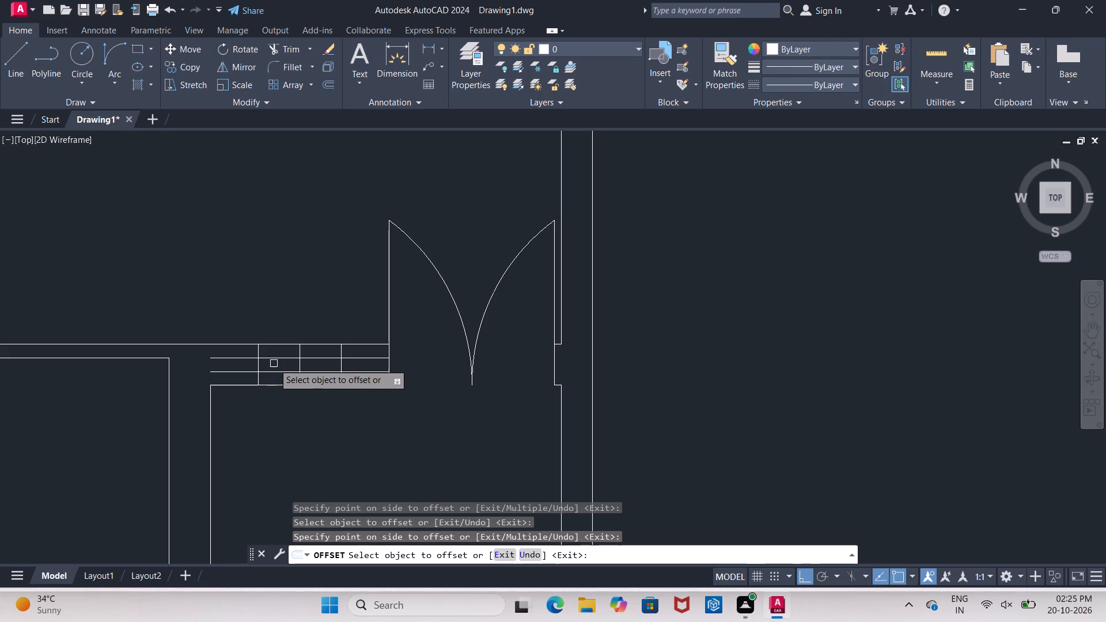
pyautogui.press('Escape')
# Trim the two horizontal window lines where they extend beyond the window jambs on both sides.
pyautogui.write('TR')
pyautogui.press('Return')
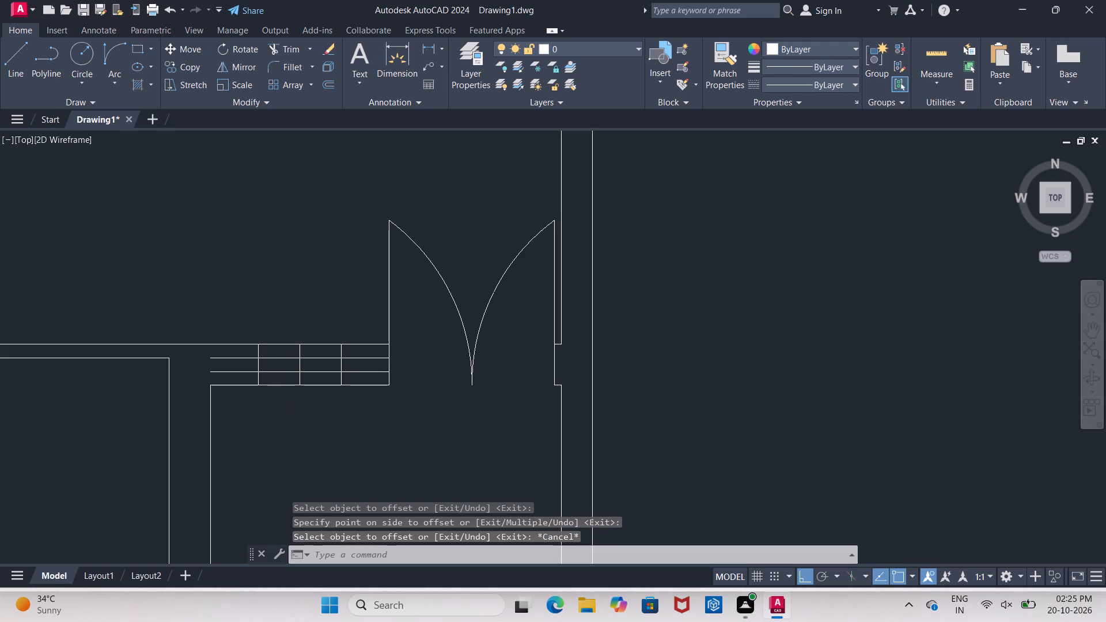
pyautogui.press('Return')
pyautogui.scroll(2, 349, 372)
pyautogui.click(359, 386)
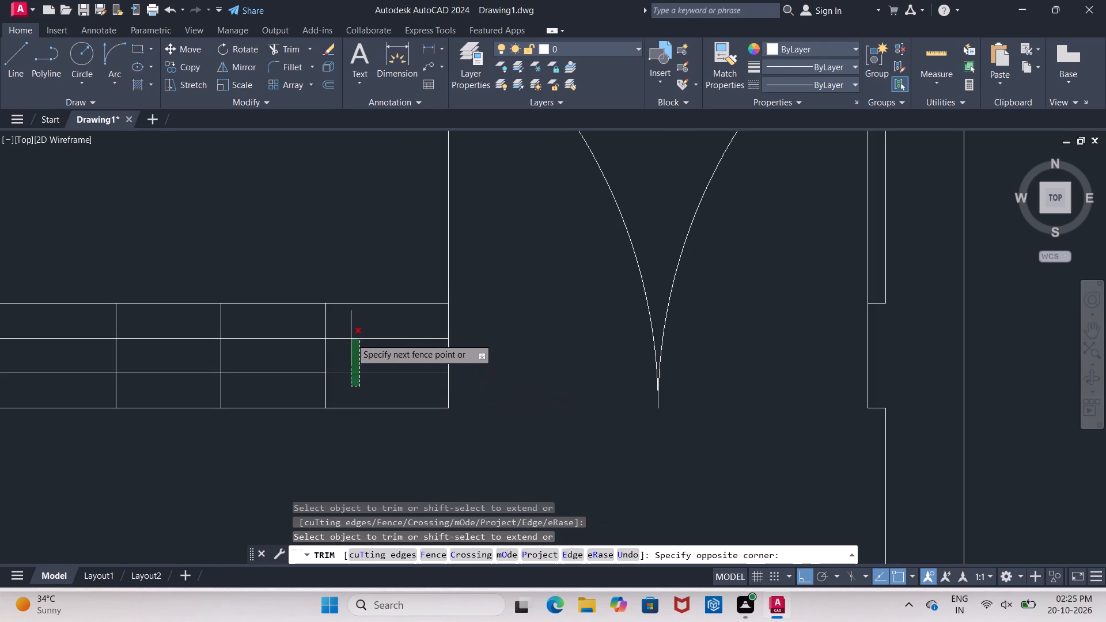
pyautogui.click(351, 329)
pyautogui.scroll(-2, 255, 340)
pyautogui.scroll(3, 163, 343)
pyautogui.click(233, 318)
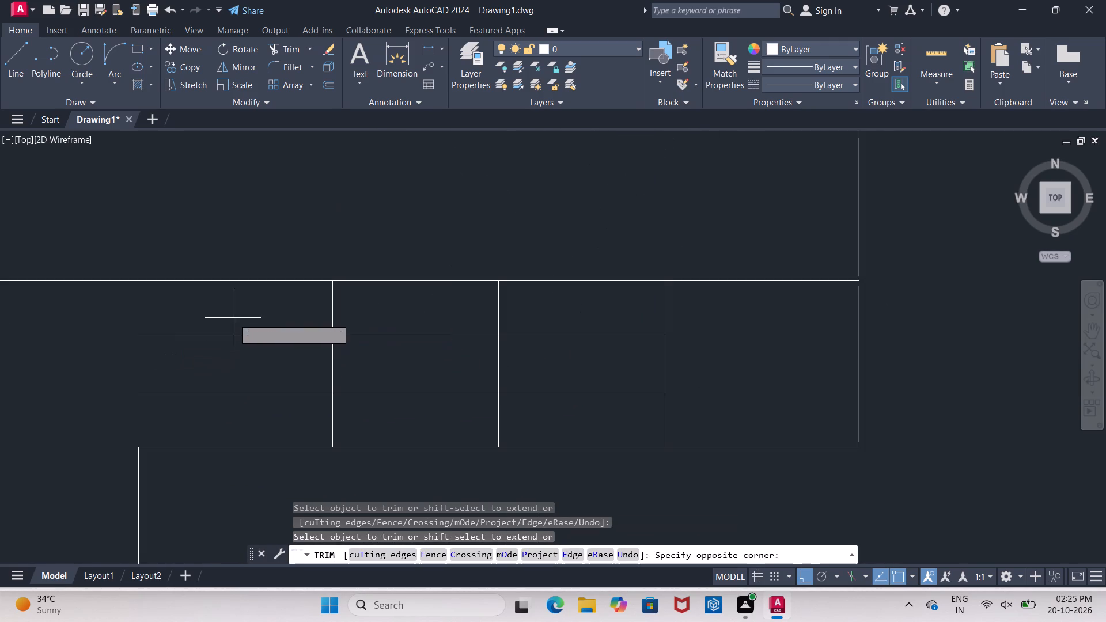
pyautogui.click(173, 404)
pyautogui.press('Escape')
# Delete the stray vertical line running down from the window through the upper-right room.
pyautogui.scroll(-7, 169, 378)
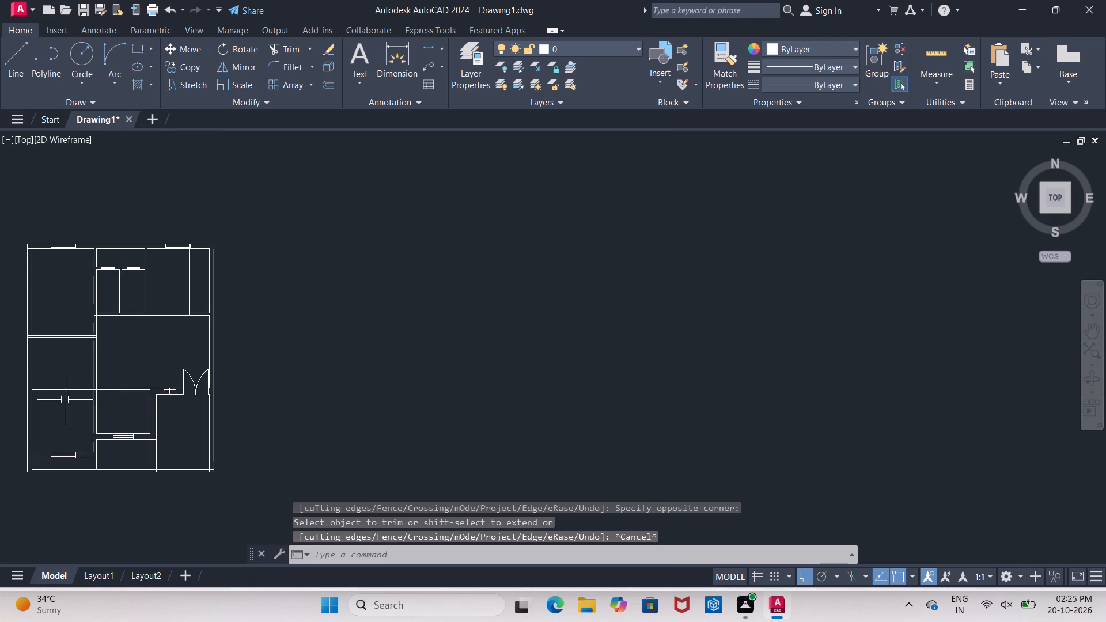
pyautogui.scroll(3, 57, 400)
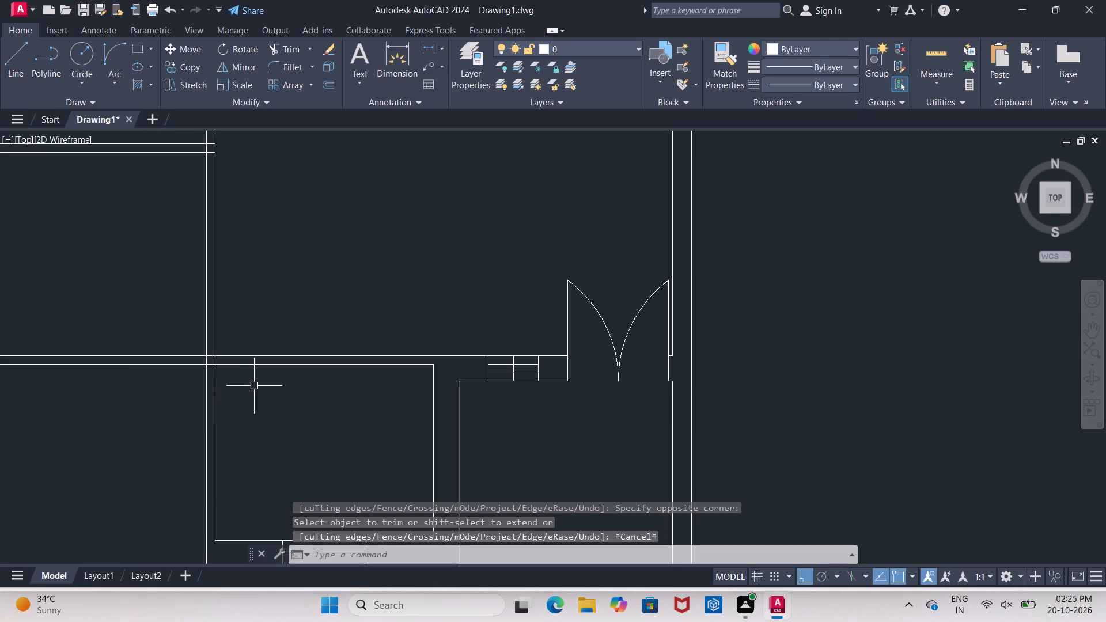
pyautogui.scroll(-1, 210, 384)
pyautogui.scroll(-1, 308, 402)
pyautogui.scroll(1, 401, 323)
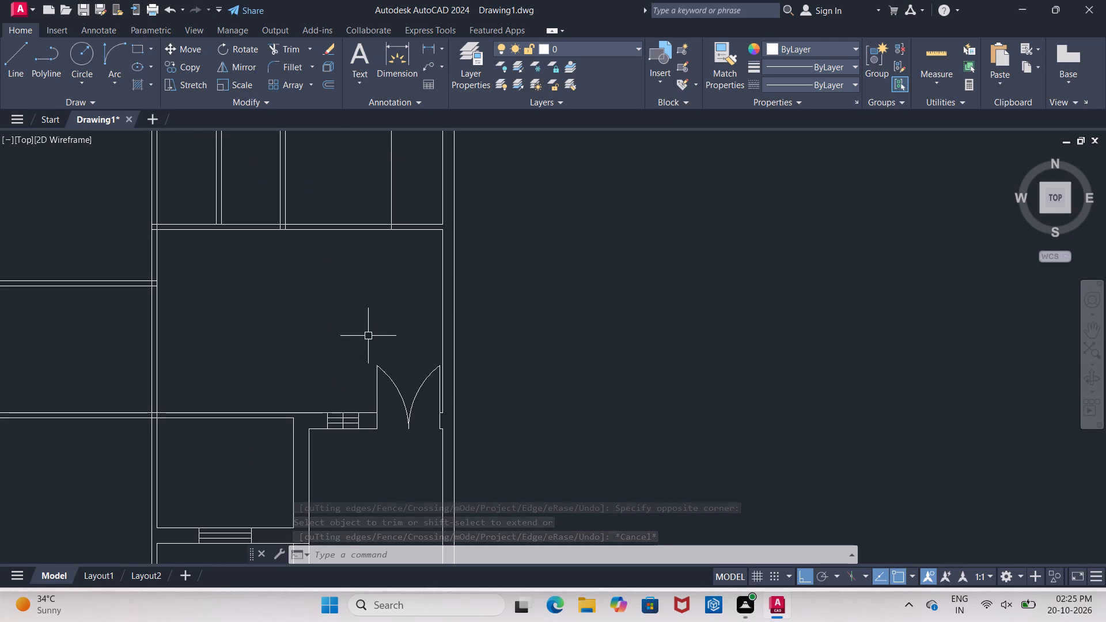
pyautogui.scroll(-1, 351, 351)
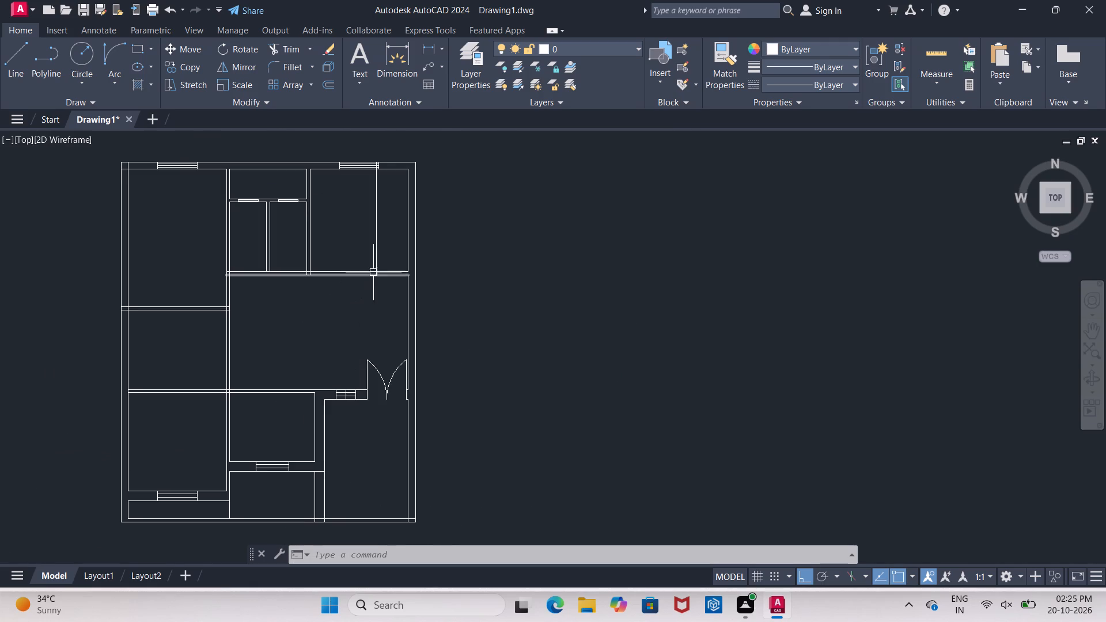
pyautogui.click(377, 237)
pyautogui.press('Delete')
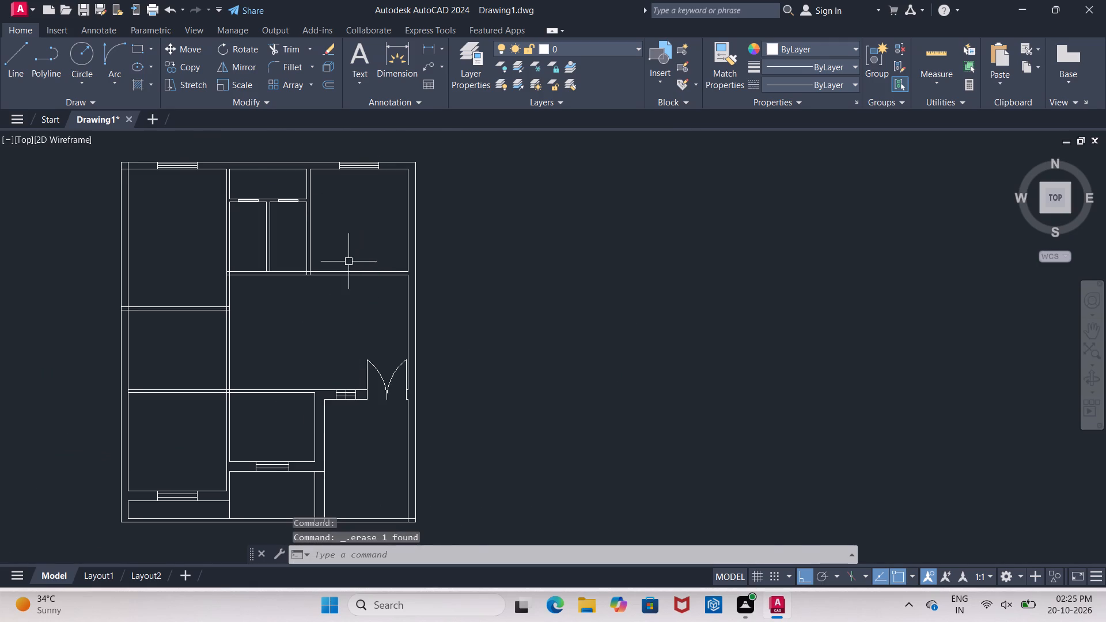
# Offset the left wall line of the upper-right room 2" into the room.
pyautogui.scroll(3, 287, 255)
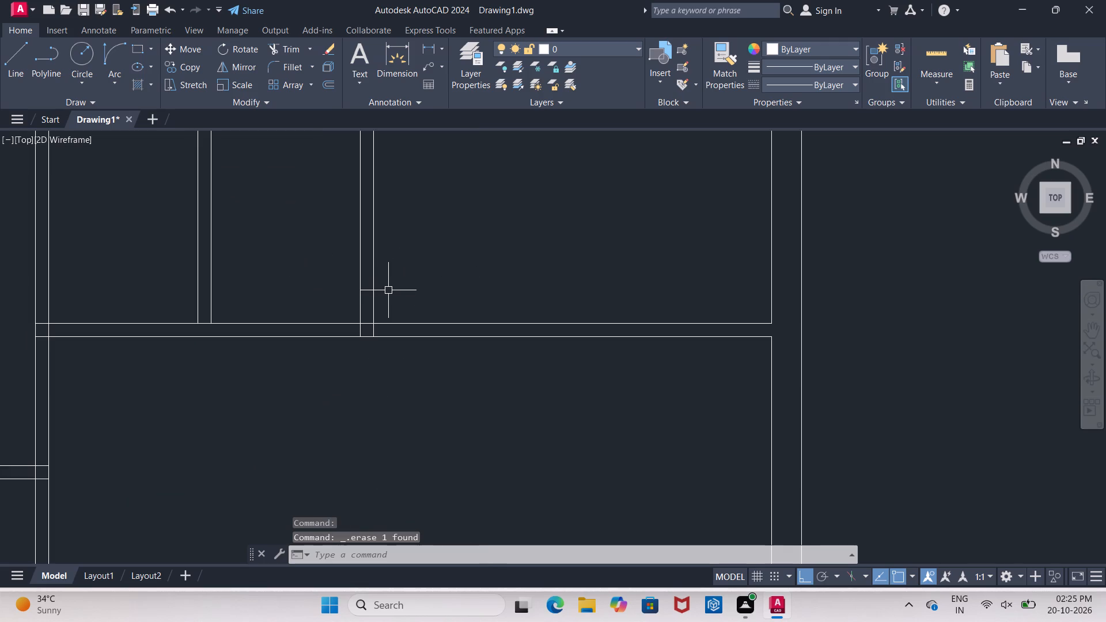
pyautogui.press('o')
pyautogui.press('Return')
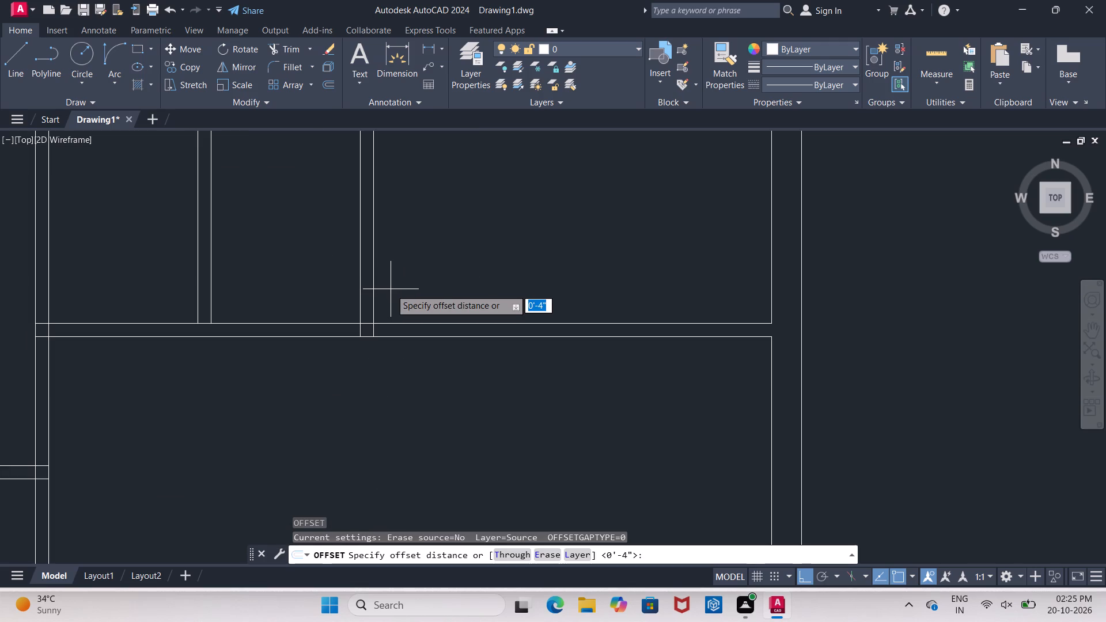
pyautogui.press('2')
pyautogui.hotkey('shift', '"')
pyautogui.press('Return')
pyautogui.click(376, 298)
pyautogui.click(429, 290)
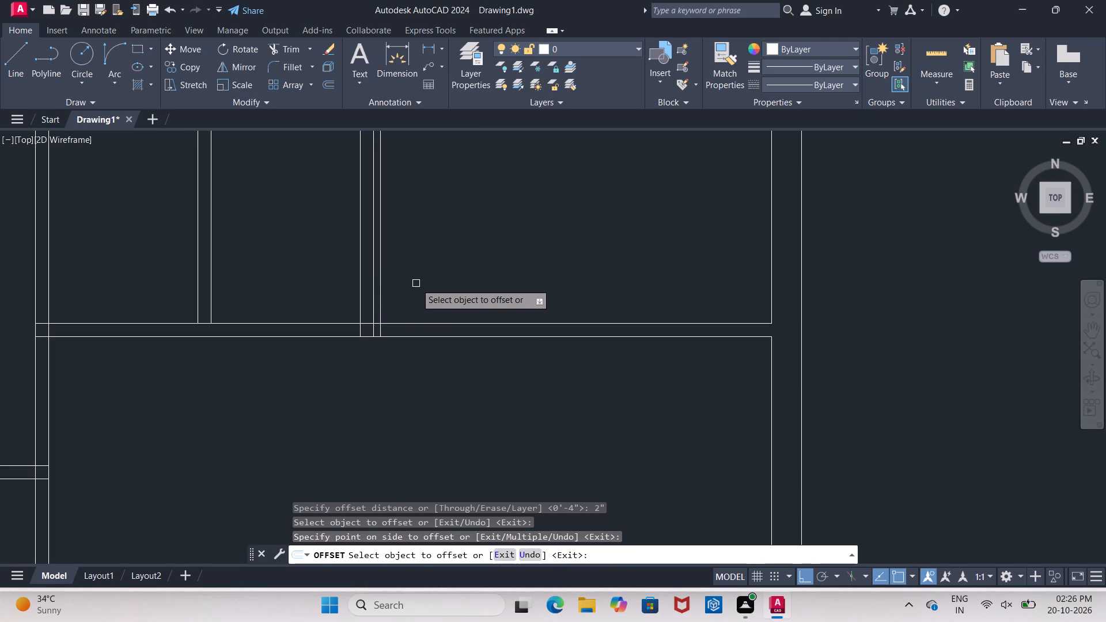
pyautogui.press('Escape')
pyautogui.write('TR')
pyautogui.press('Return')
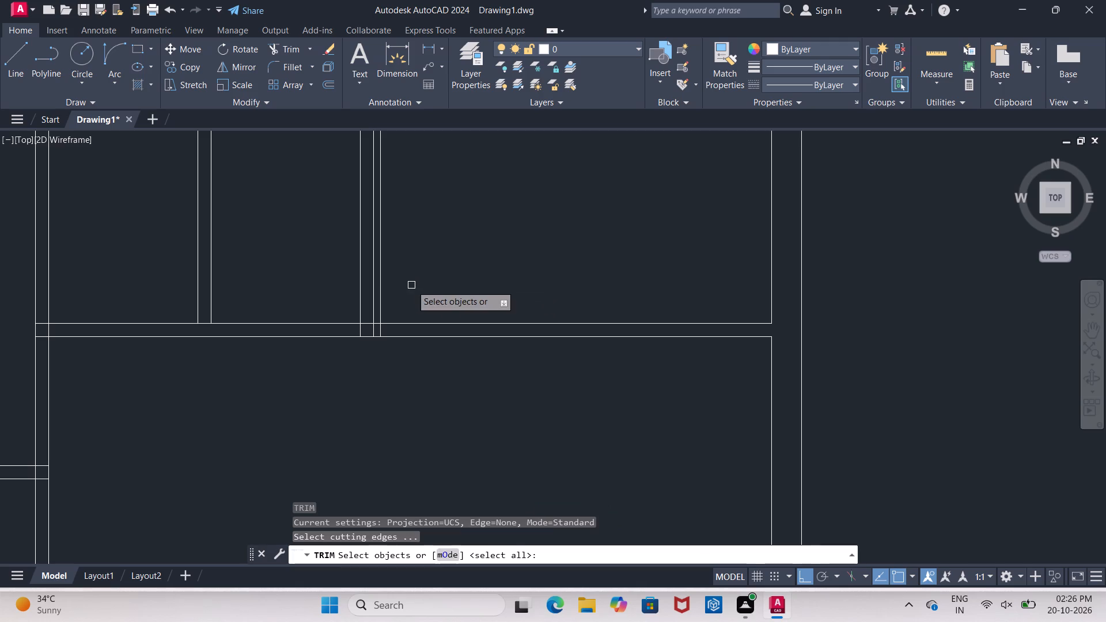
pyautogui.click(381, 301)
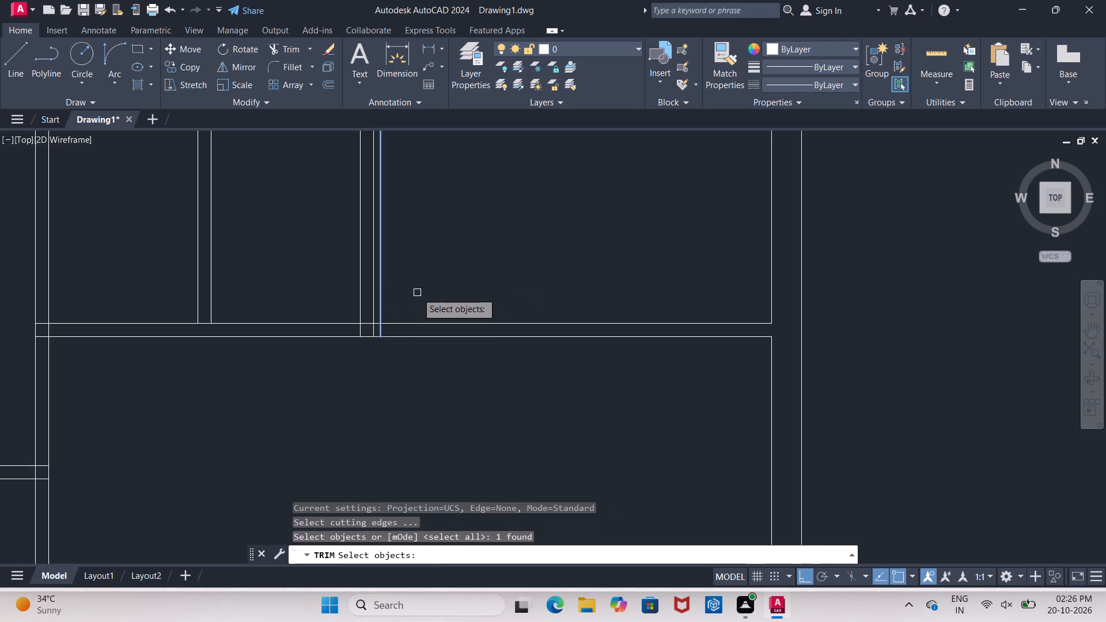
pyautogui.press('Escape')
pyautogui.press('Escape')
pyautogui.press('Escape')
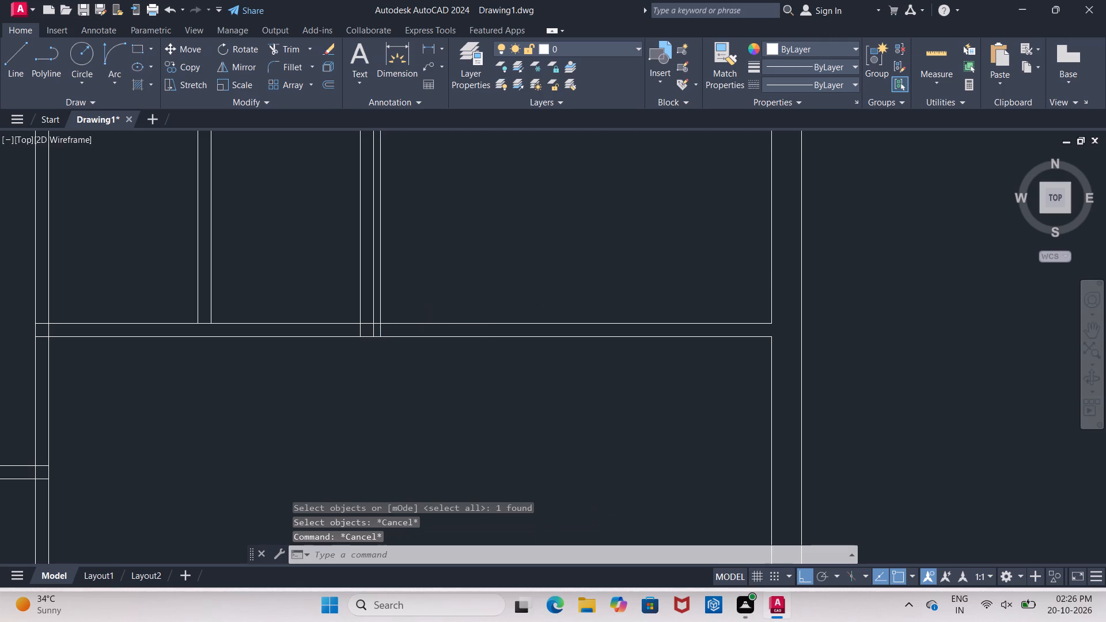
# Trim the 2" offset line above the lower wall and remove the line segments crossing the wall junction beside it.
pyautogui.write('TR')
pyautogui.press('Return')
pyautogui.press('Return')
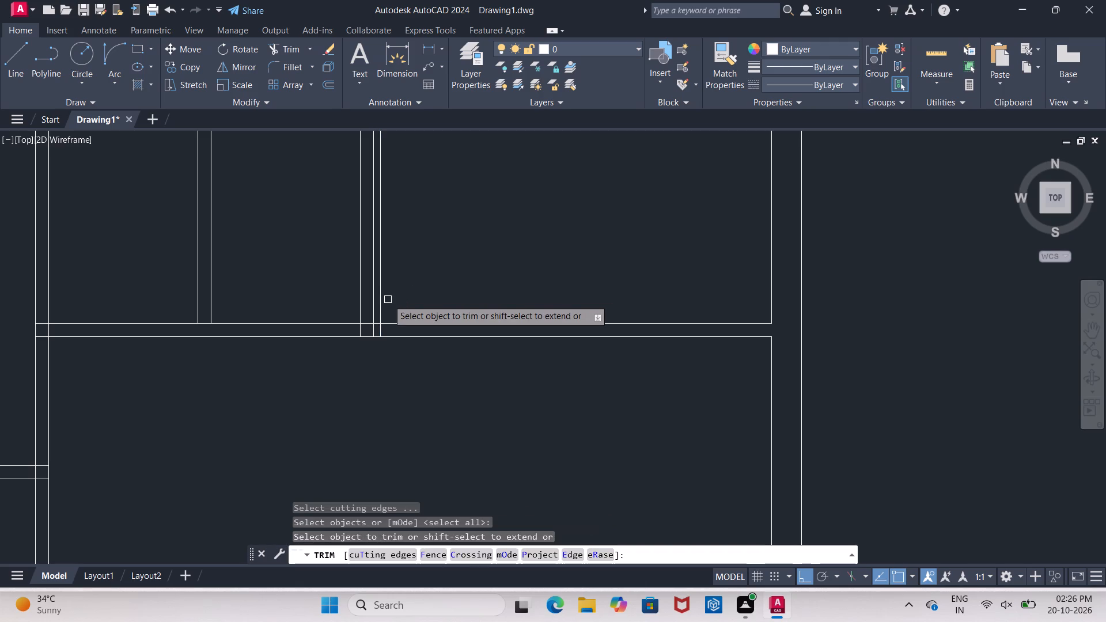
pyautogui.click(382, 307)
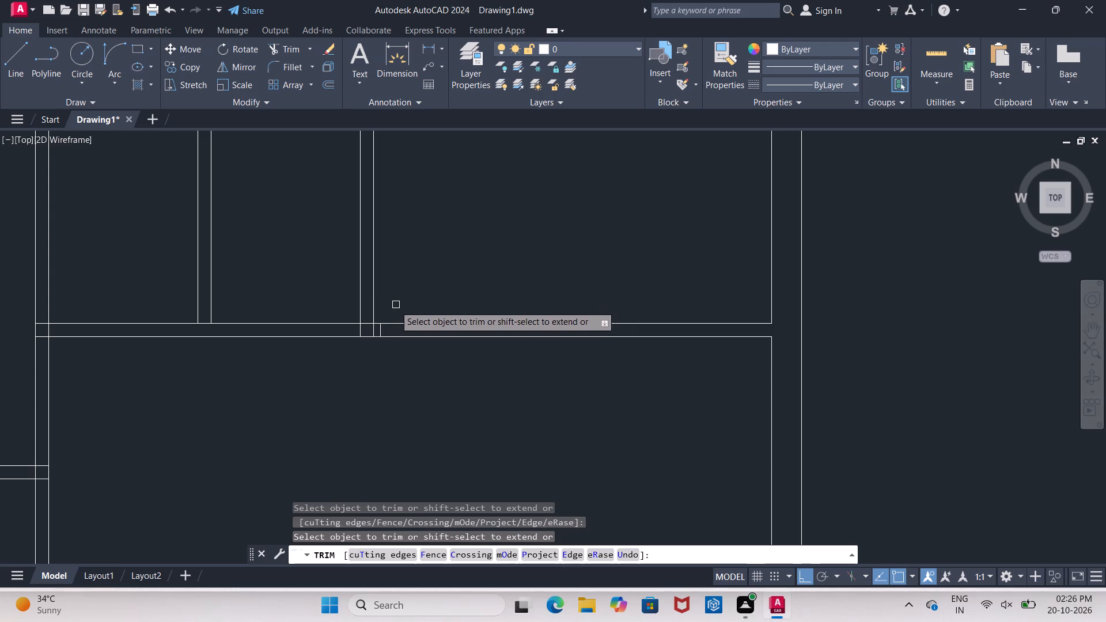
pyautogui.scroll(3, 380, 340)
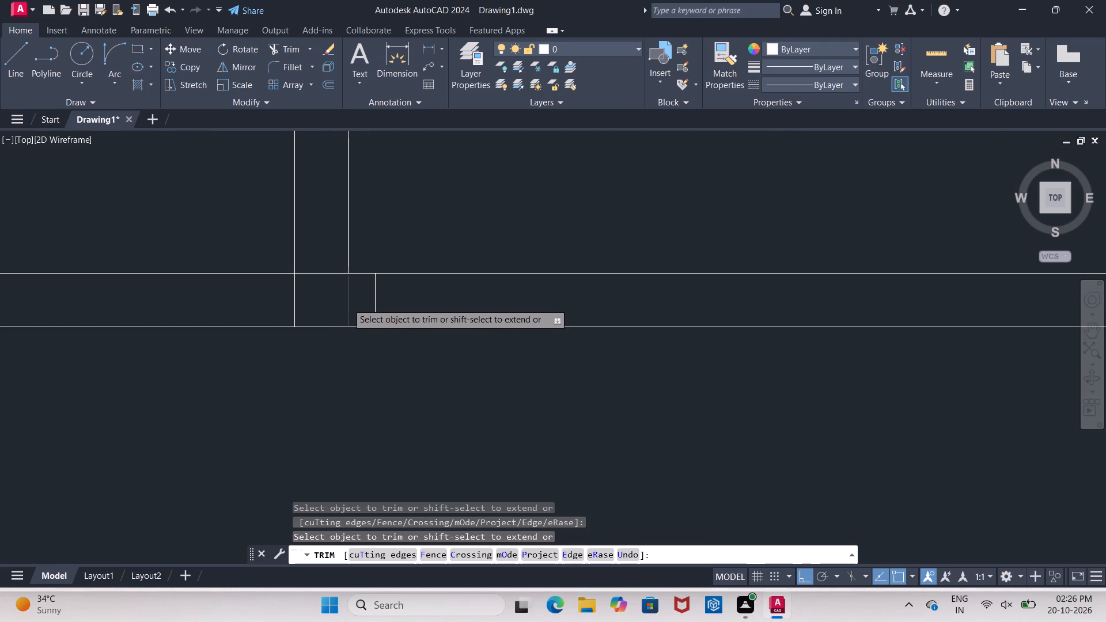
pyautogui.click(347, 303)
pyautogui.click(324, 276)
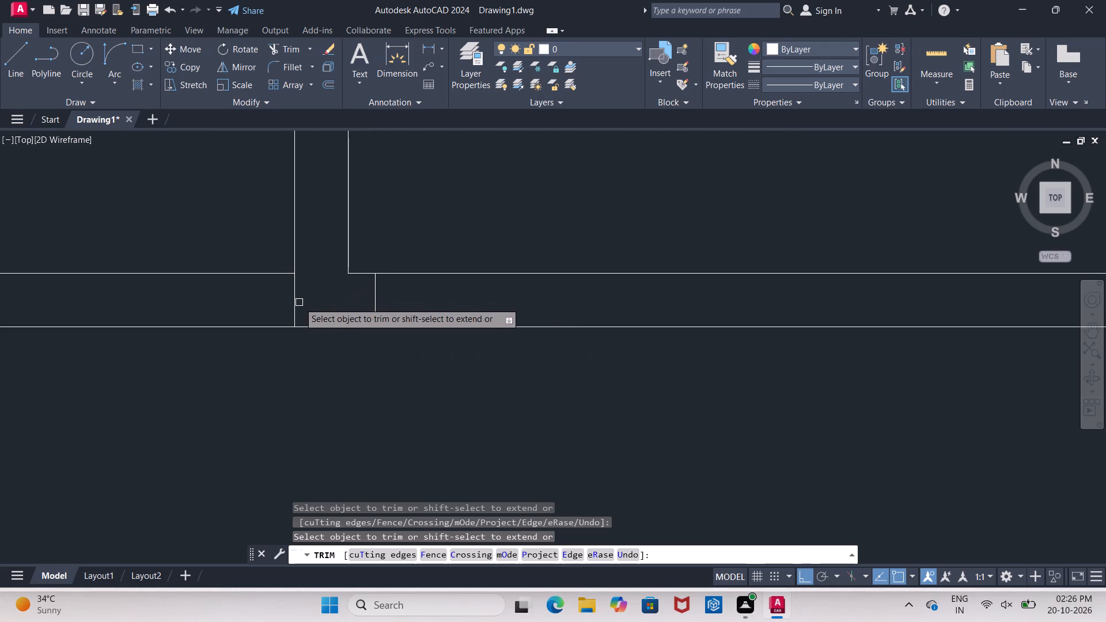
pyautogui.click(297, 305)
pyautogui.scroll(-4, 401, 244)
pyautogui.press('Escape')
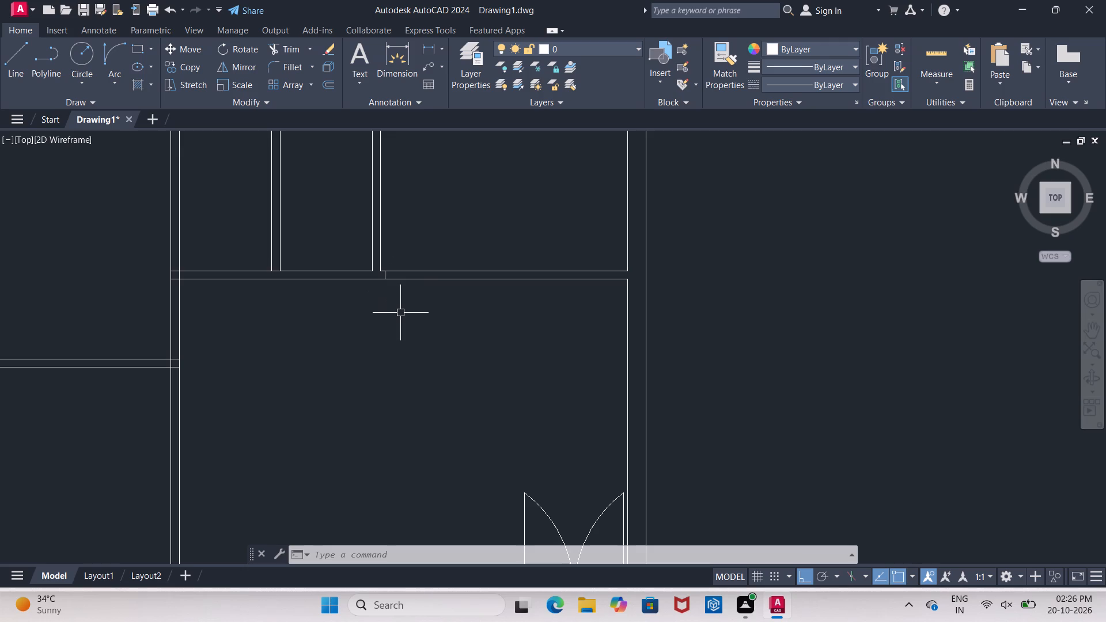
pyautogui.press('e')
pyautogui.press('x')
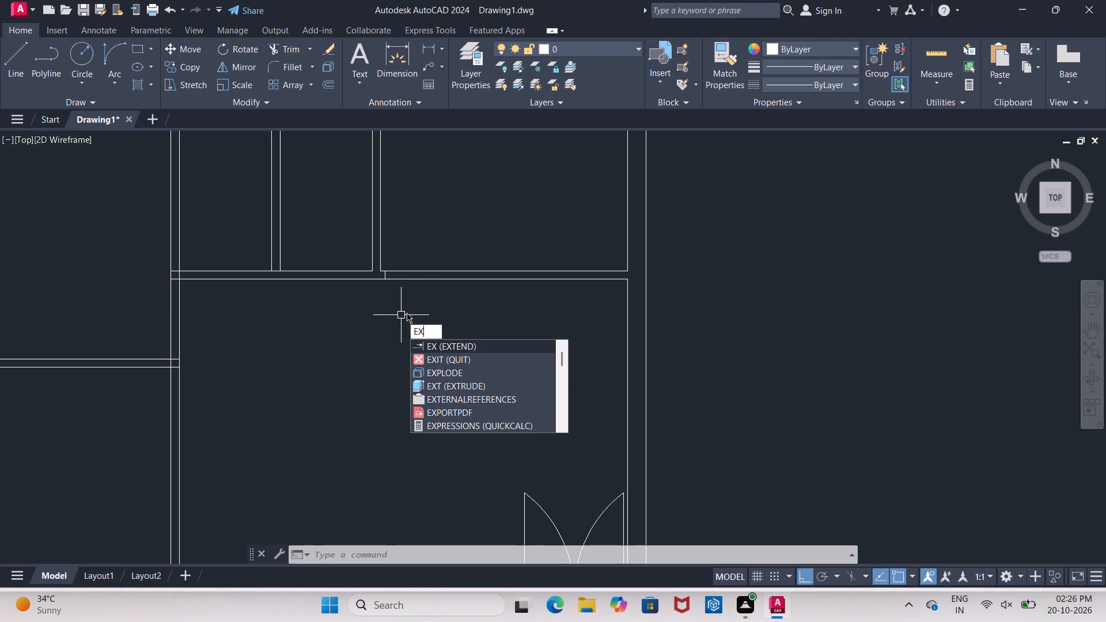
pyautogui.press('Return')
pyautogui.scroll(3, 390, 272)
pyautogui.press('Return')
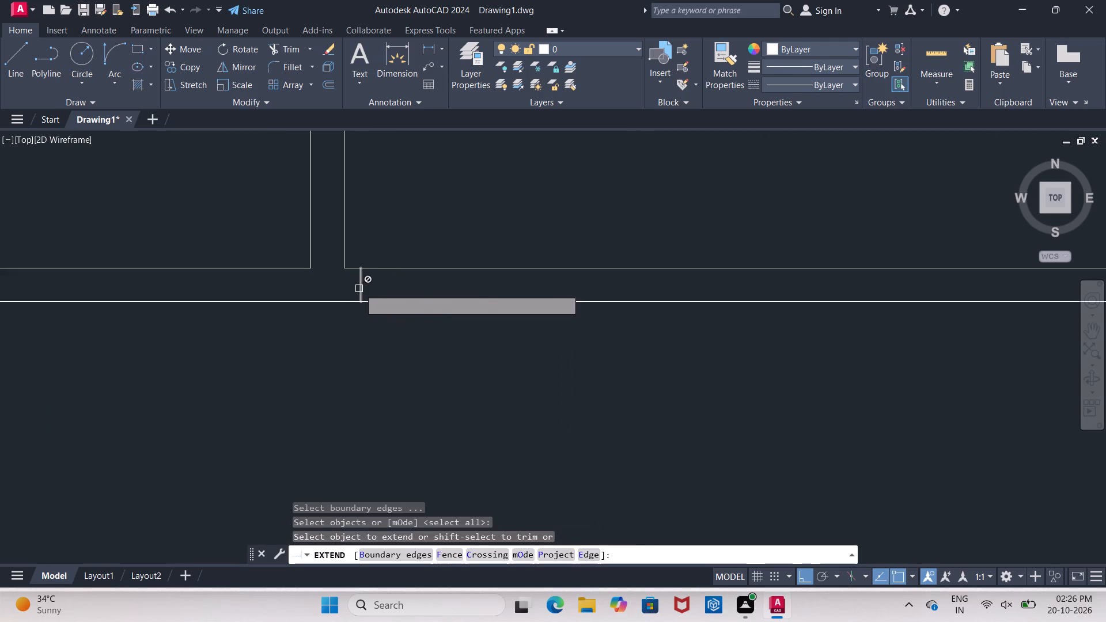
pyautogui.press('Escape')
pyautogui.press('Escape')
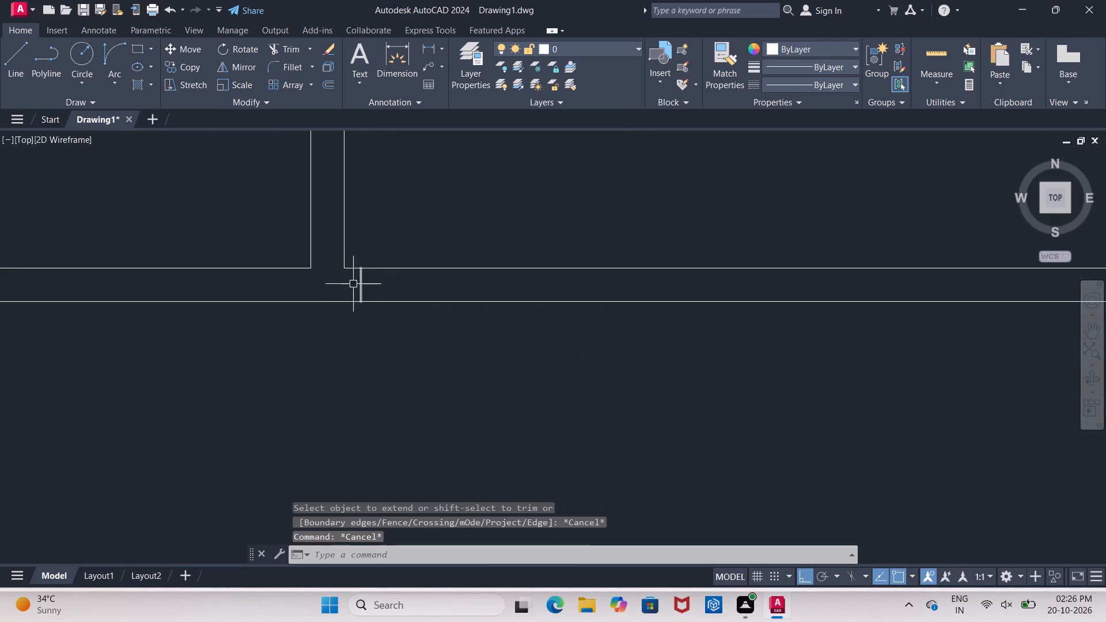
# Stretch the upper end of the short jamb line vertically through the upper-right room to beyond the building's top wall.
pyautogui.scroll(-5, 384, 296)
pyautogui.scroll(5, 392, 344)
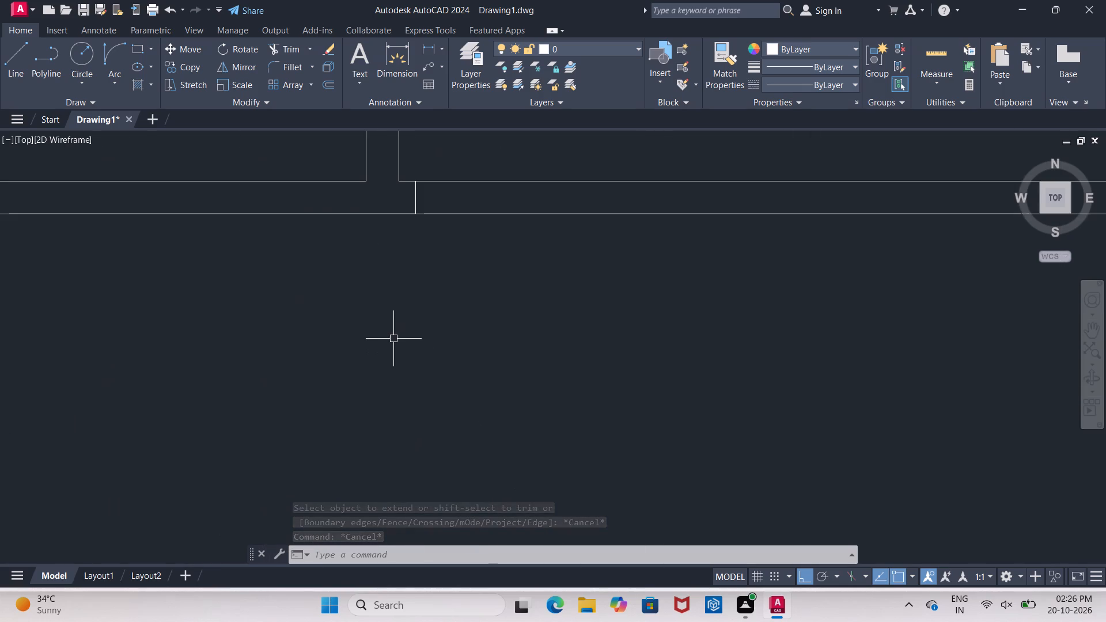
pyautogui.scroll(-4, 396, 337)
pyautogui.scroll(4, 399, 328)
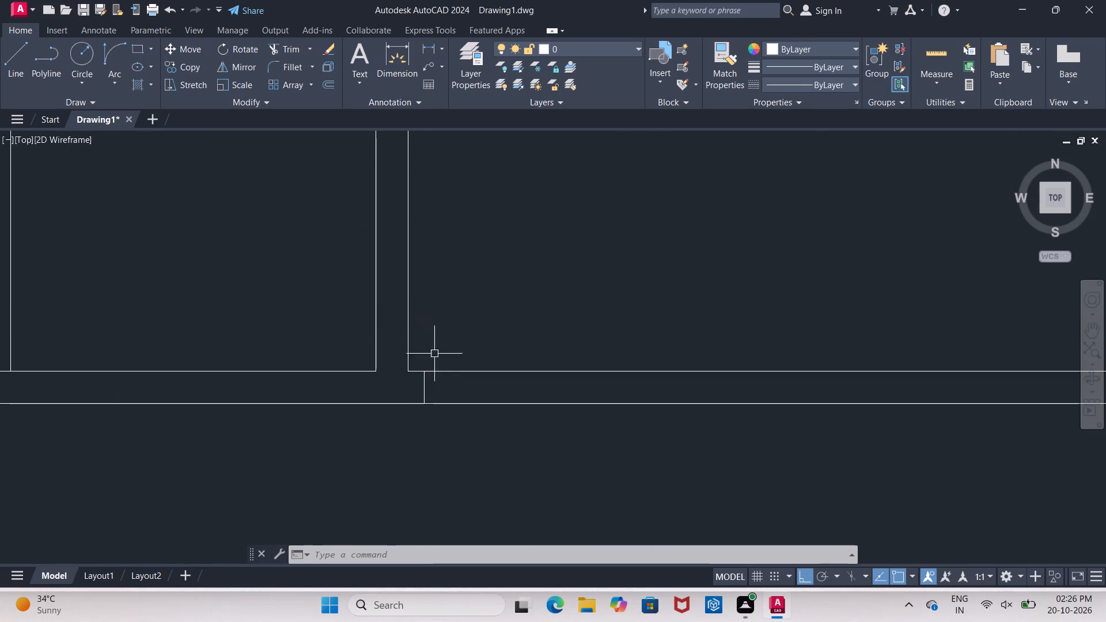
pyautogui.click(423, 381)
pyautogui.click(423, 369)
pyautogui.scroll(-6, 424, 365)
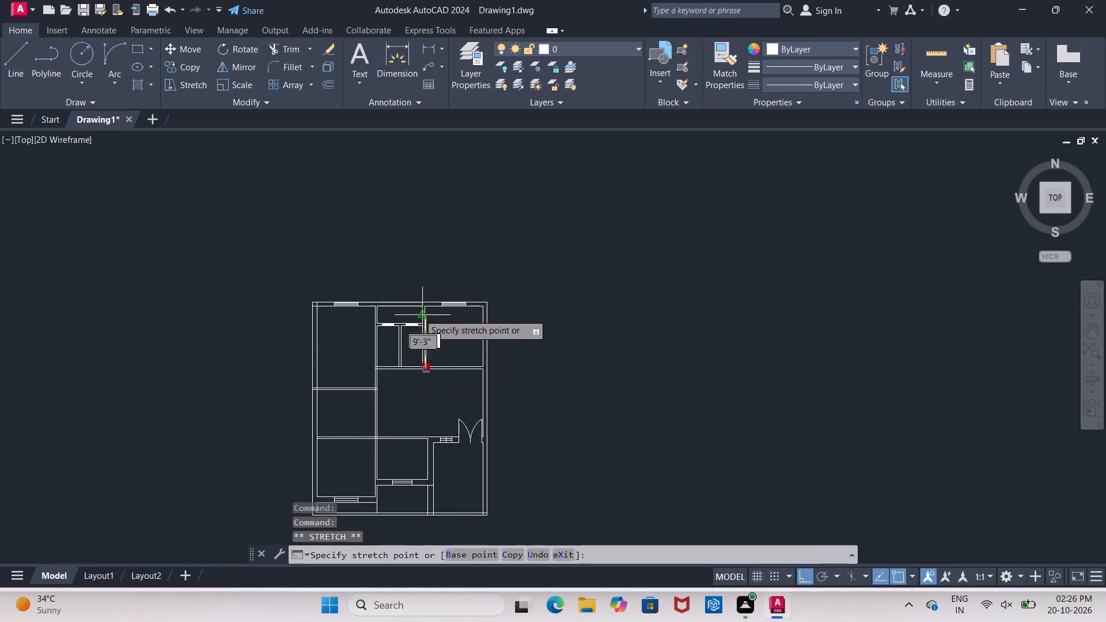
pyautogui.scroll(5, 419, 312)
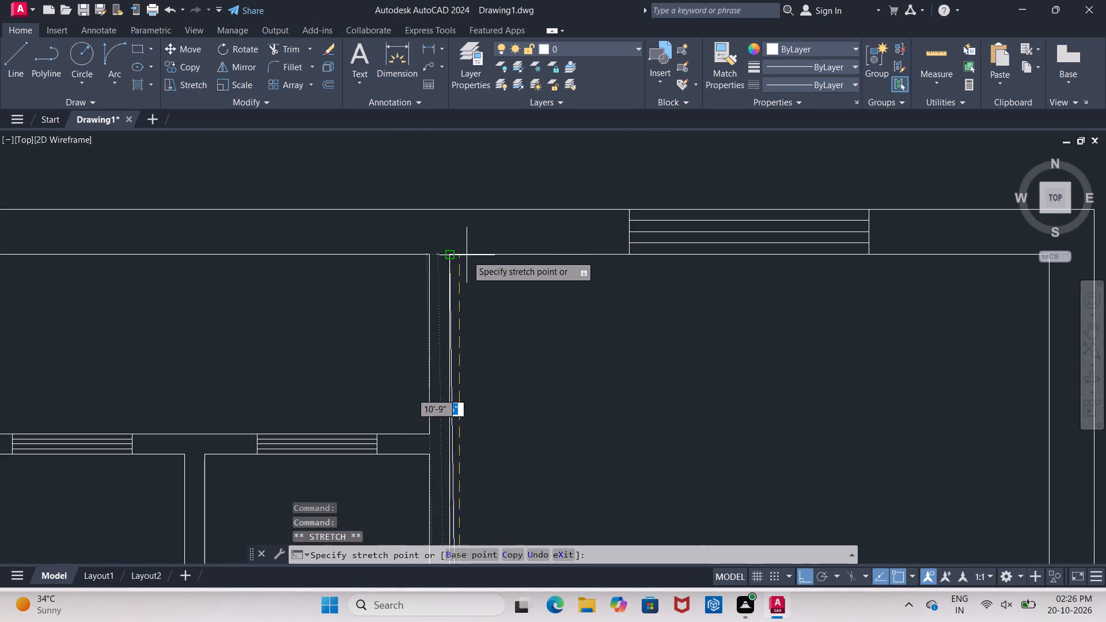
pyautogui.click(456, 165)
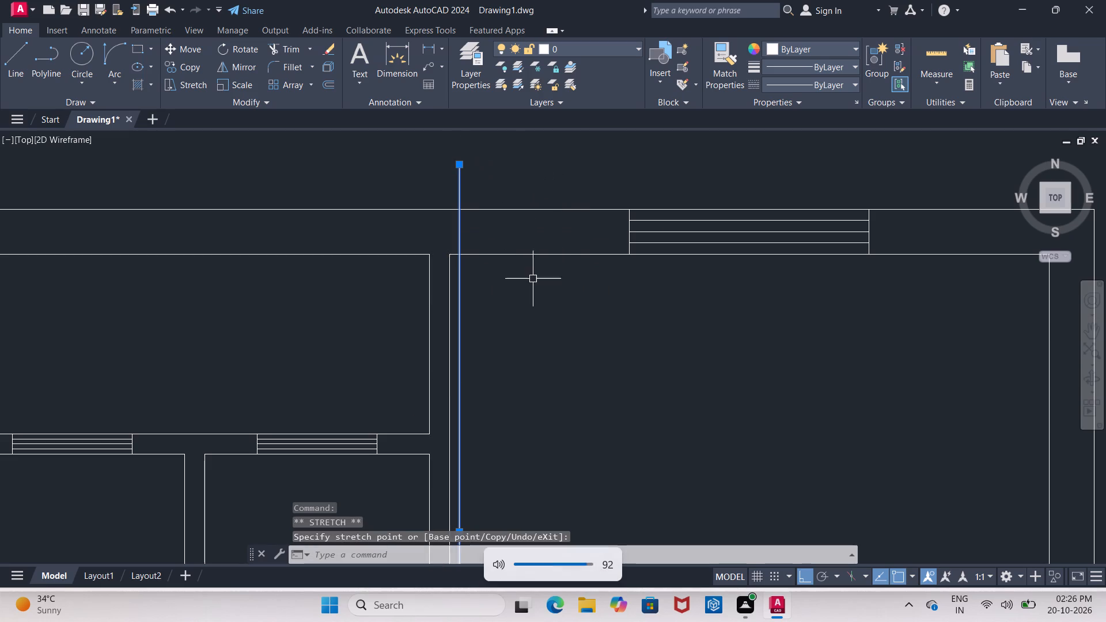
pyautogui.press('Escape')
# Trim the stretched jamb line where it extends beyond and through the top wall.
pyautogui.write('TR')
pyautogui.press('Return')
pyautogui.press('Return')
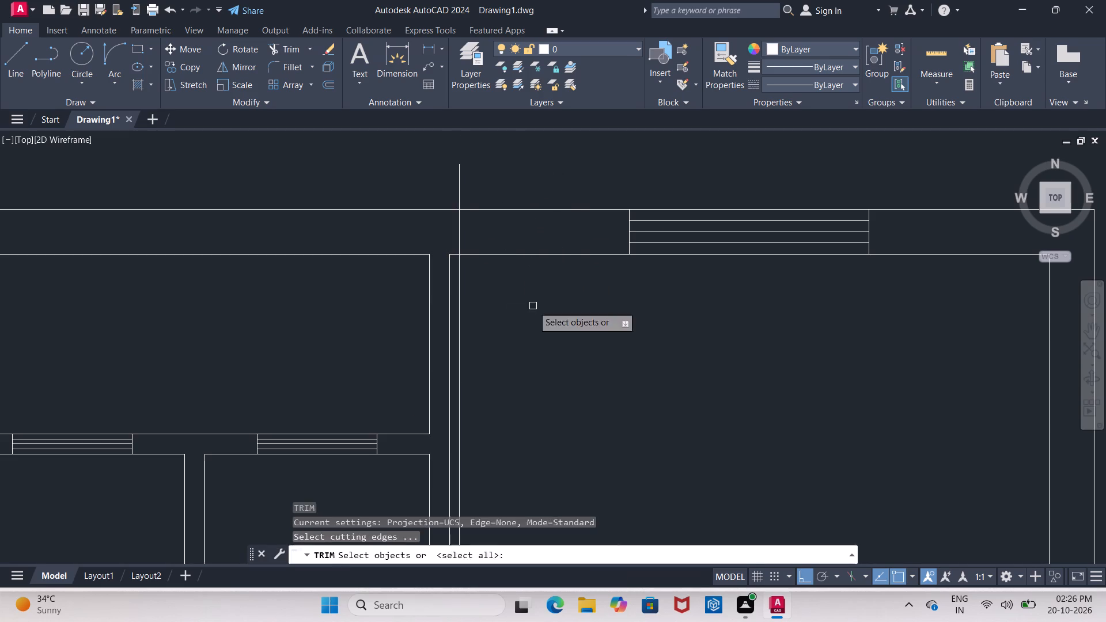
pyautogui.click(462, 179)
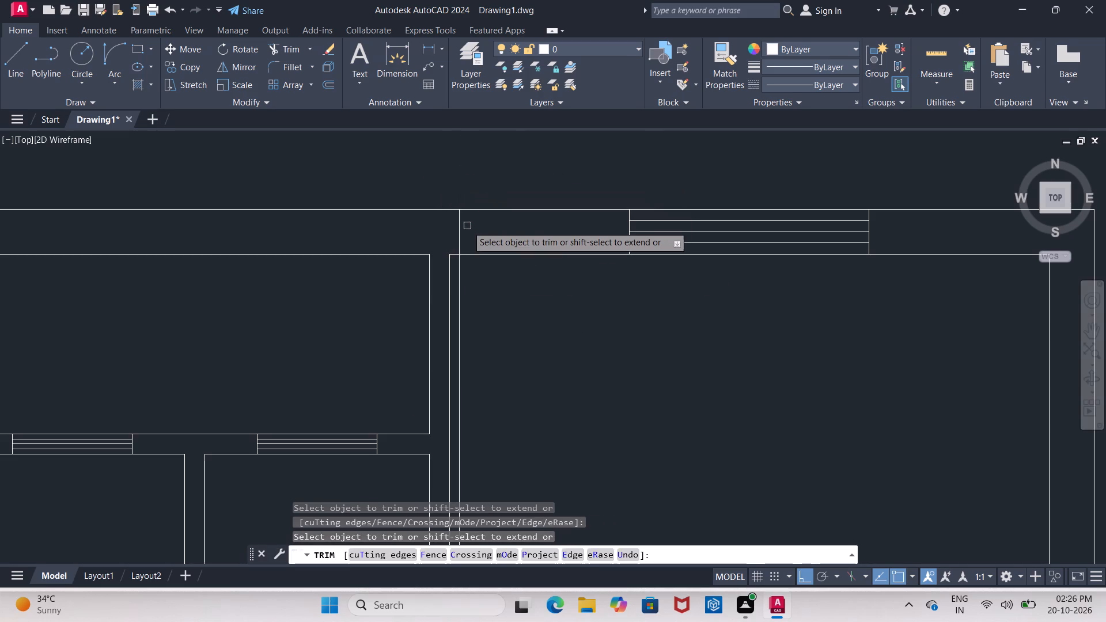
pyautogui.click(462, 228)
pyautogui.press('Escape')
pyautogui.scroll(-4, 418, 226)
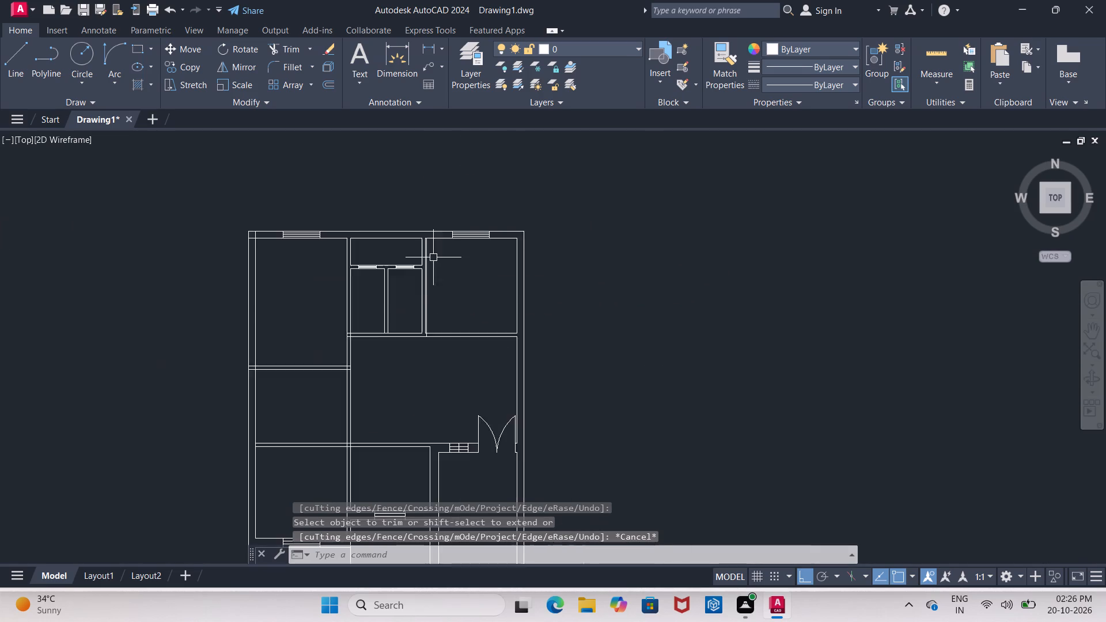
# Offset the vertical jamb line 2'6" into the upper-right room to mark the other side of the door opening.
pyautogui.scroll(3, 429, 314)
pyautogui.scroll(2, 413, 416)
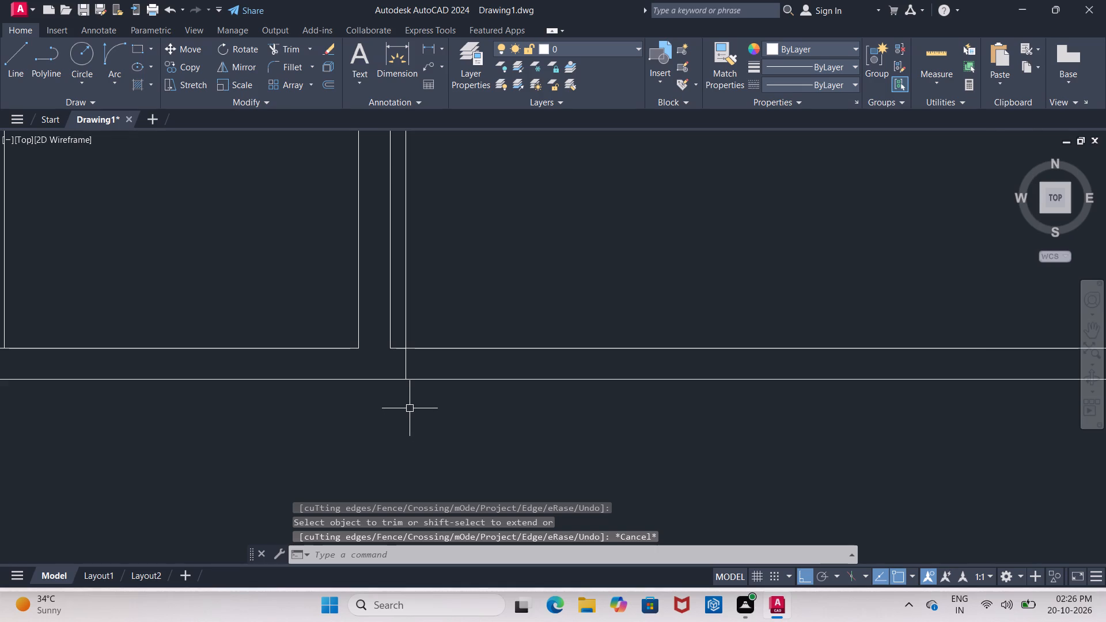
pyautogui.press('o')
pyautogui.press('Return')
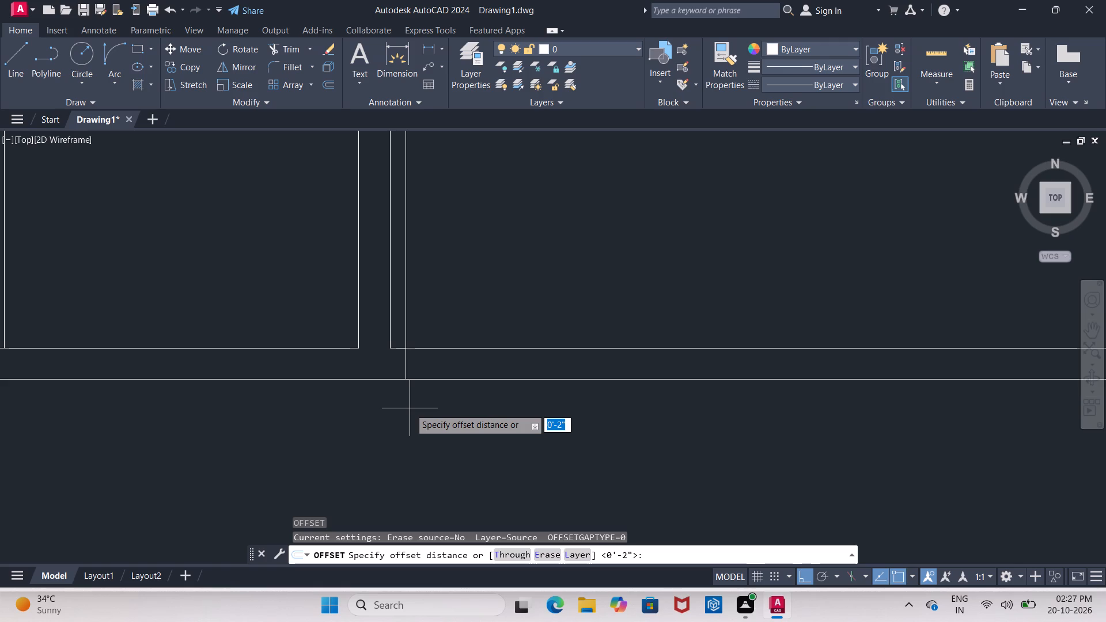
pyautogui.write("2'6")
pyautogui.hotkey('shift', '"')
pyautogui.press('Return')
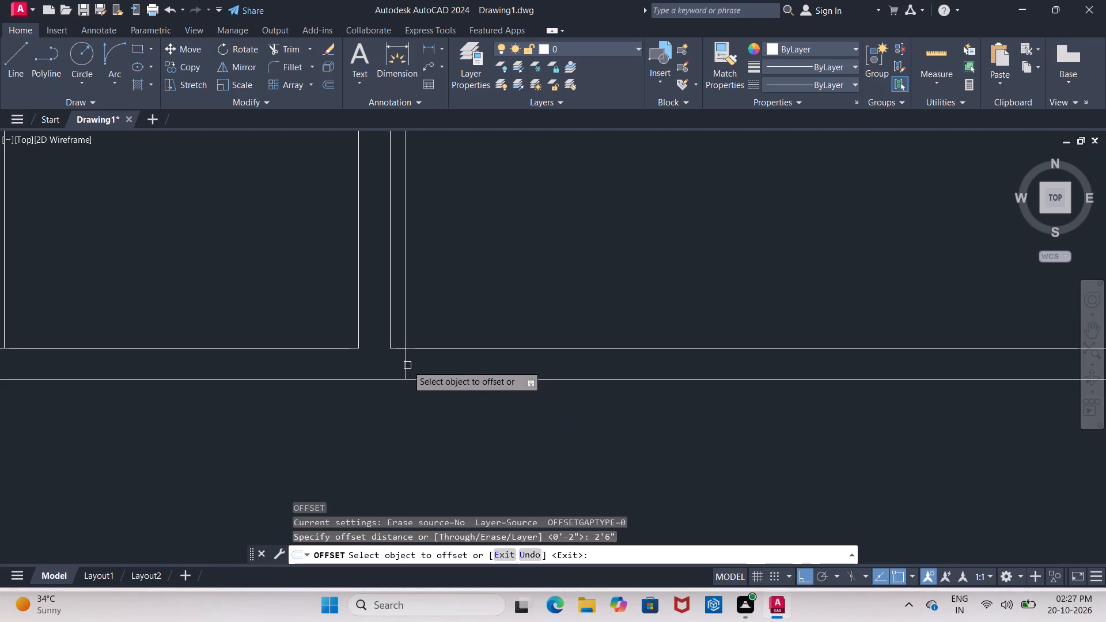
pyautogui.moveTo(403, 367); pyautogui.dragTo(411, 366)
pyautogui.click(567, 363)
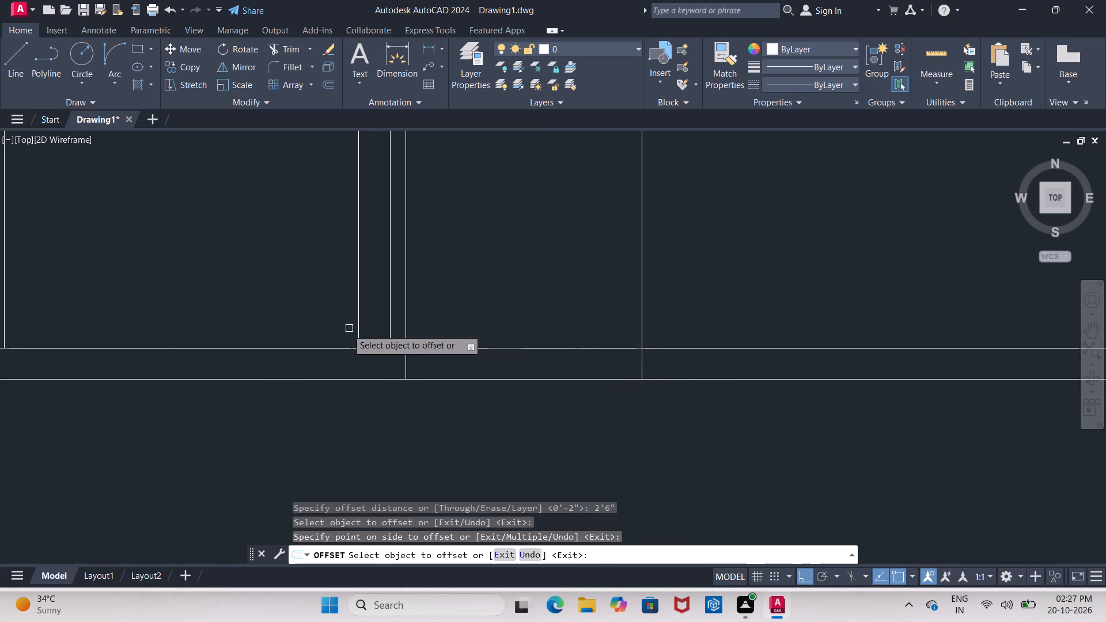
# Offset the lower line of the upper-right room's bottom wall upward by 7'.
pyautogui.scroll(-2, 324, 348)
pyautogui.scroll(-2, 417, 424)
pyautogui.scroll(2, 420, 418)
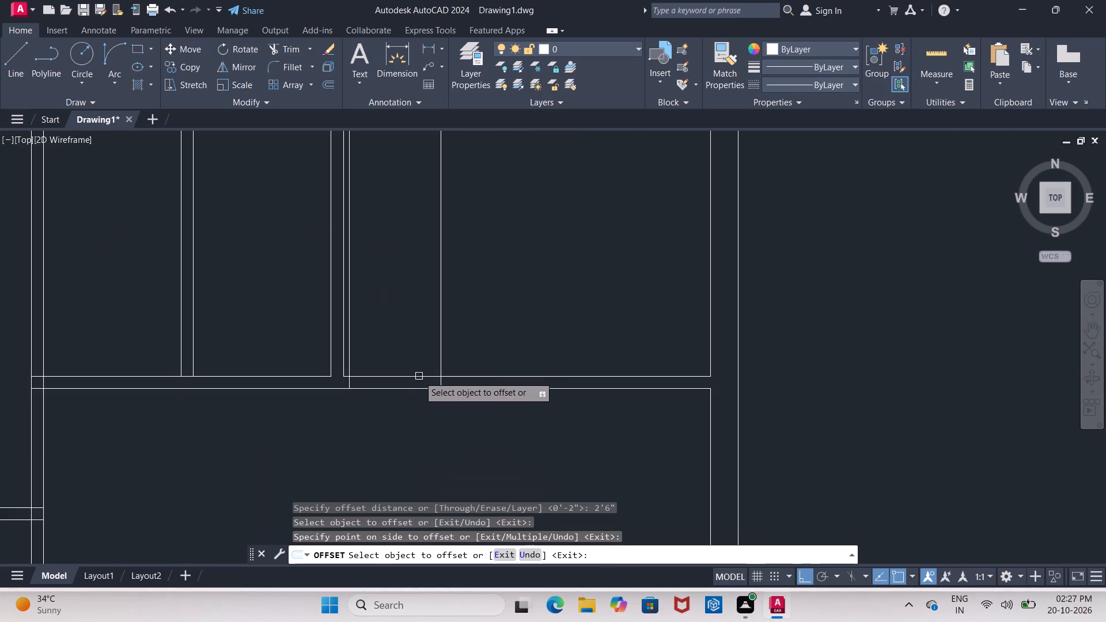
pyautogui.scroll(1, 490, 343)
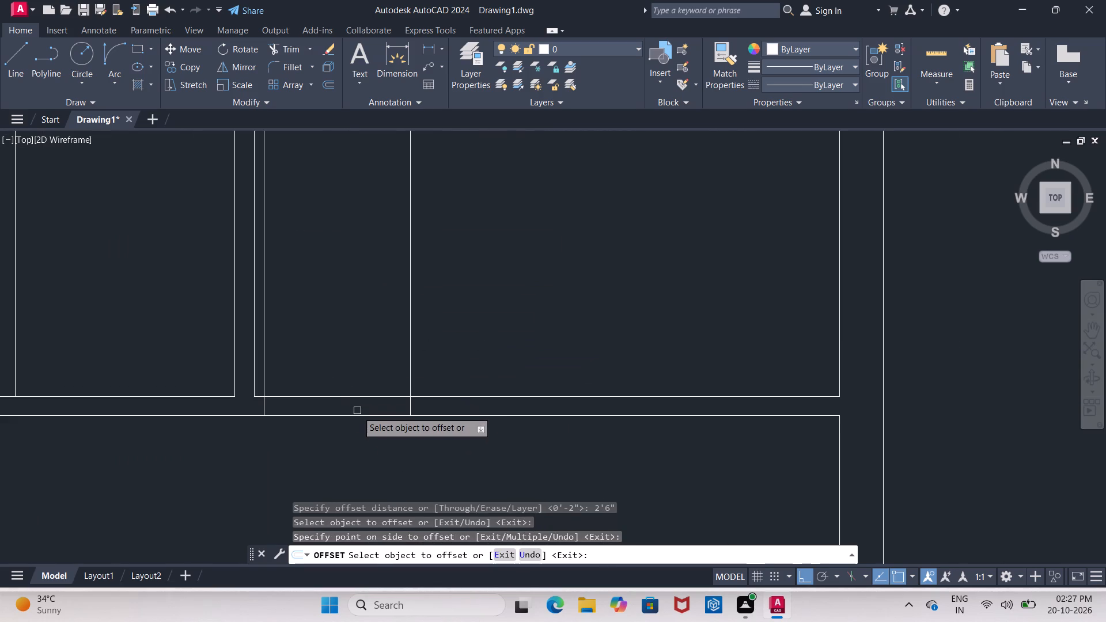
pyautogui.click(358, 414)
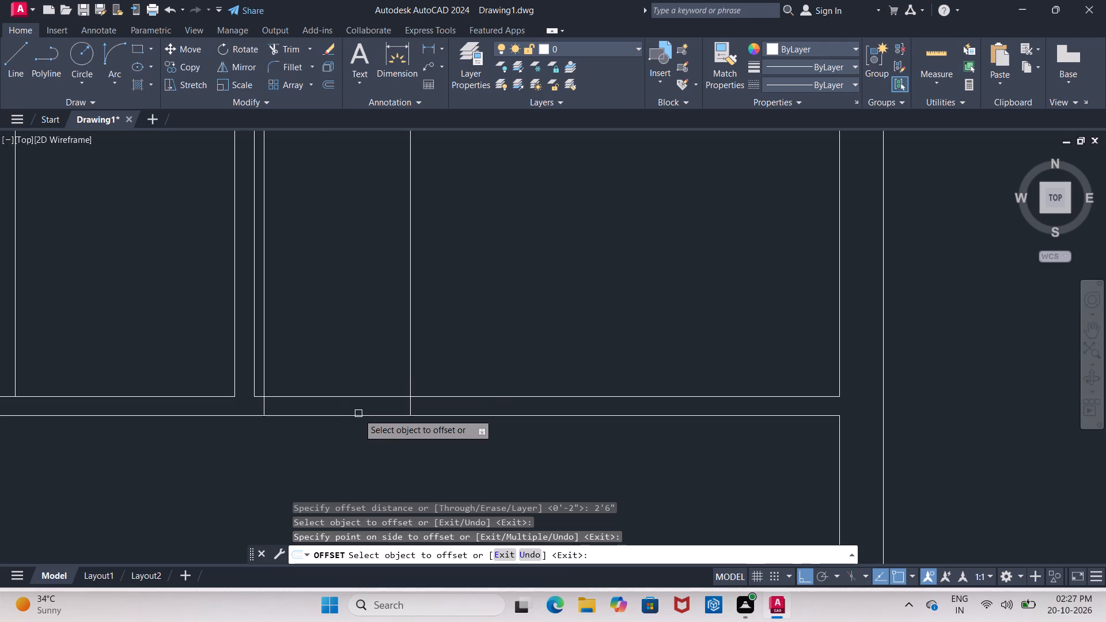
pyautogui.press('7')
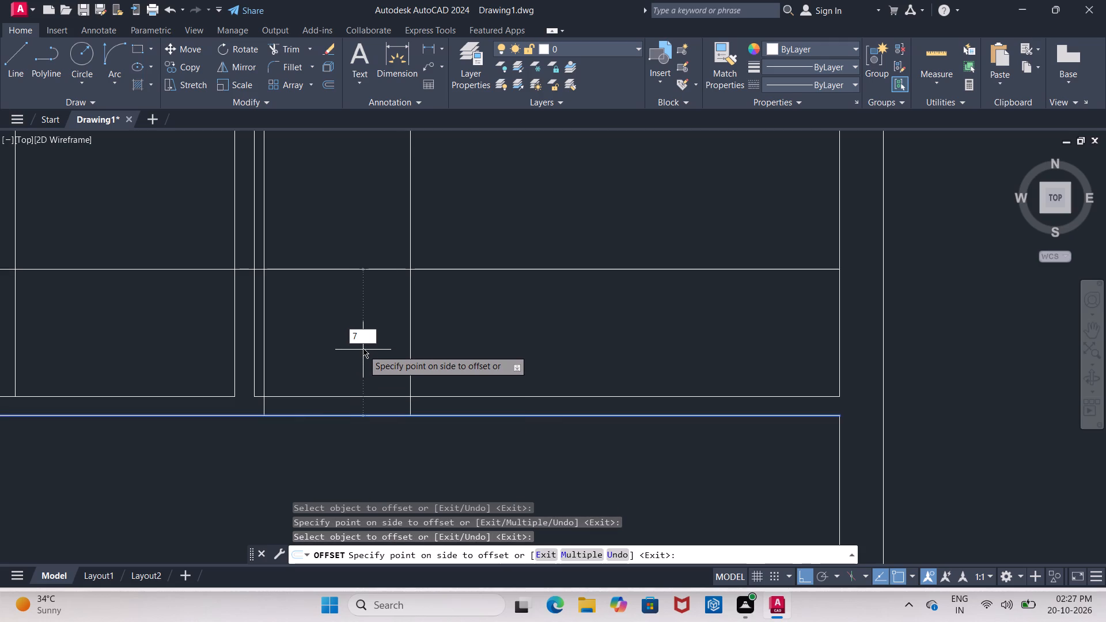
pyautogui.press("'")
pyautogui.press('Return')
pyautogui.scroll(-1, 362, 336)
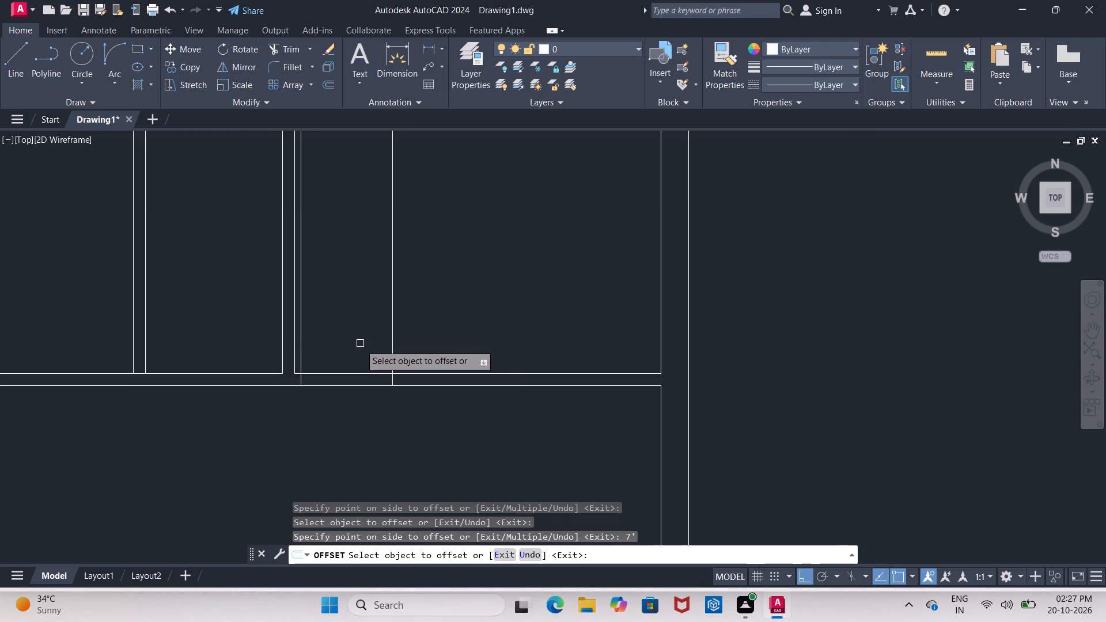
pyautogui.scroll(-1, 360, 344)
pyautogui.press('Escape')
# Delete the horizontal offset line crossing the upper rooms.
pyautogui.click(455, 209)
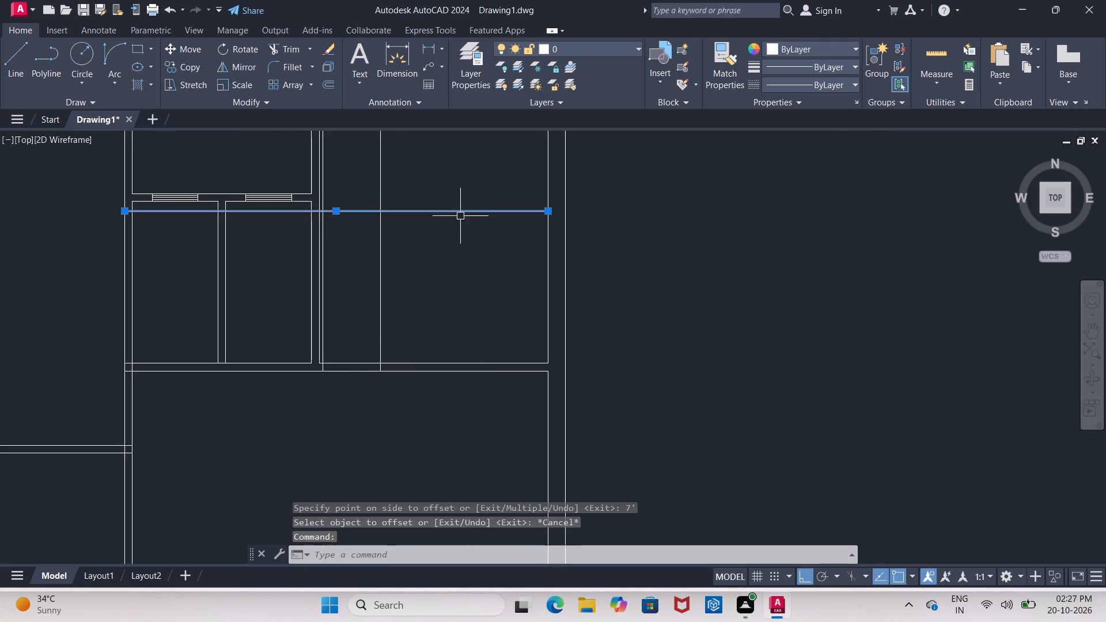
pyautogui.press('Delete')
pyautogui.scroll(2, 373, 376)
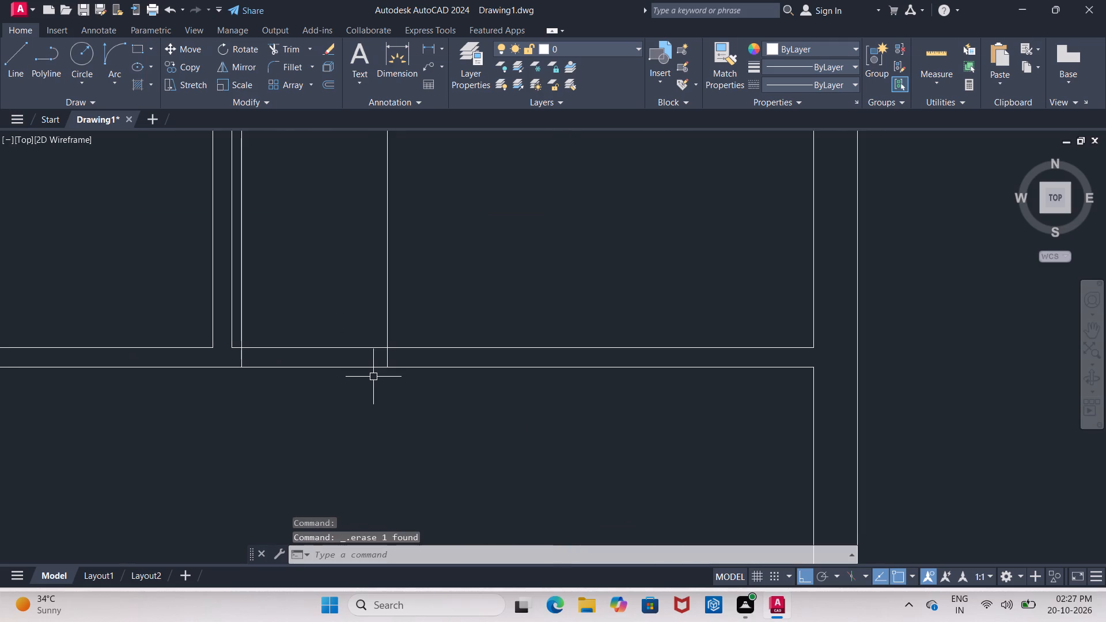
# Offset the lower line of the upper-right room's bottom wall upward by 4' to mark the door leaf's height.
pyautogui.press('o')
pyautogui.press('Return')
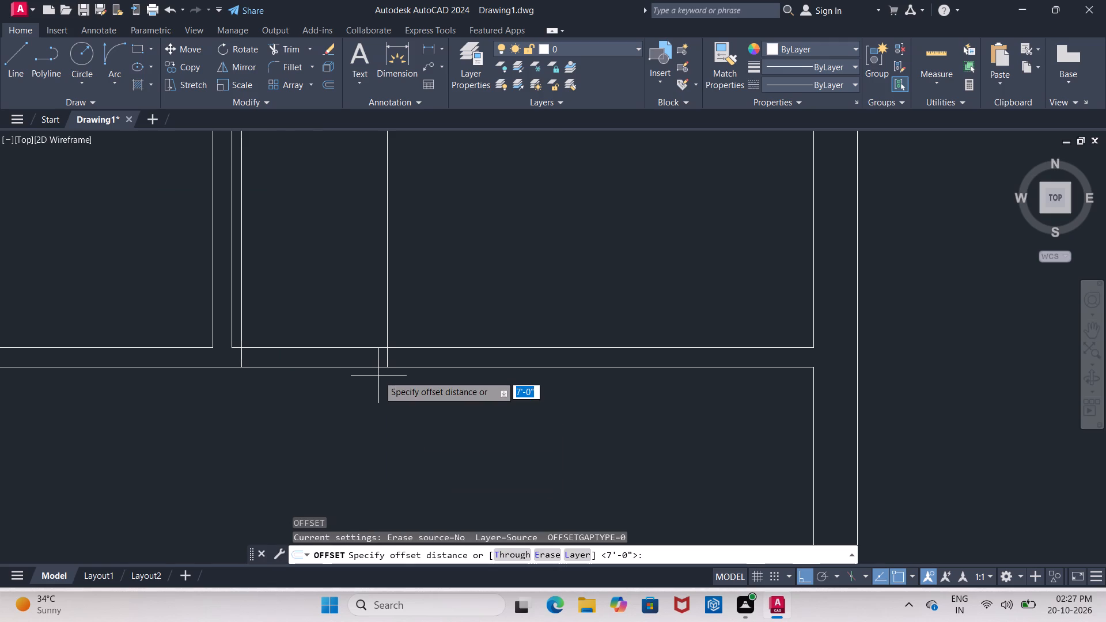
pyautogui.press('4')
pyautogui.press("'")
pyautogui.press('Return')
pyautogui.click(407, 370)
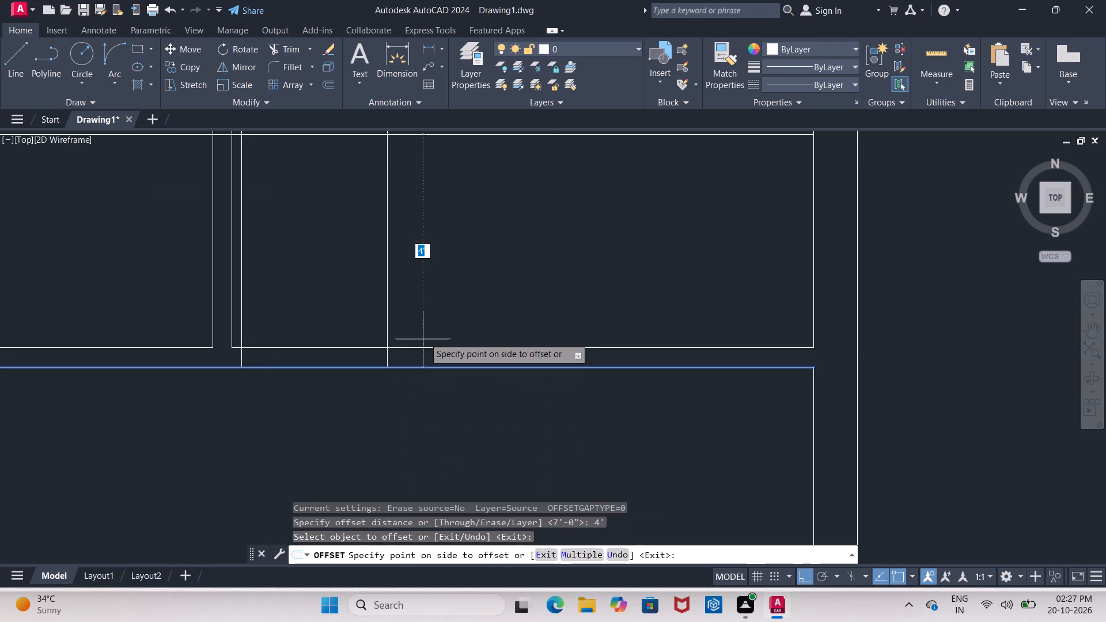
pyautogui.scroll(-1, 439, 310)
pyautogui.scroll(1, 438, 298)
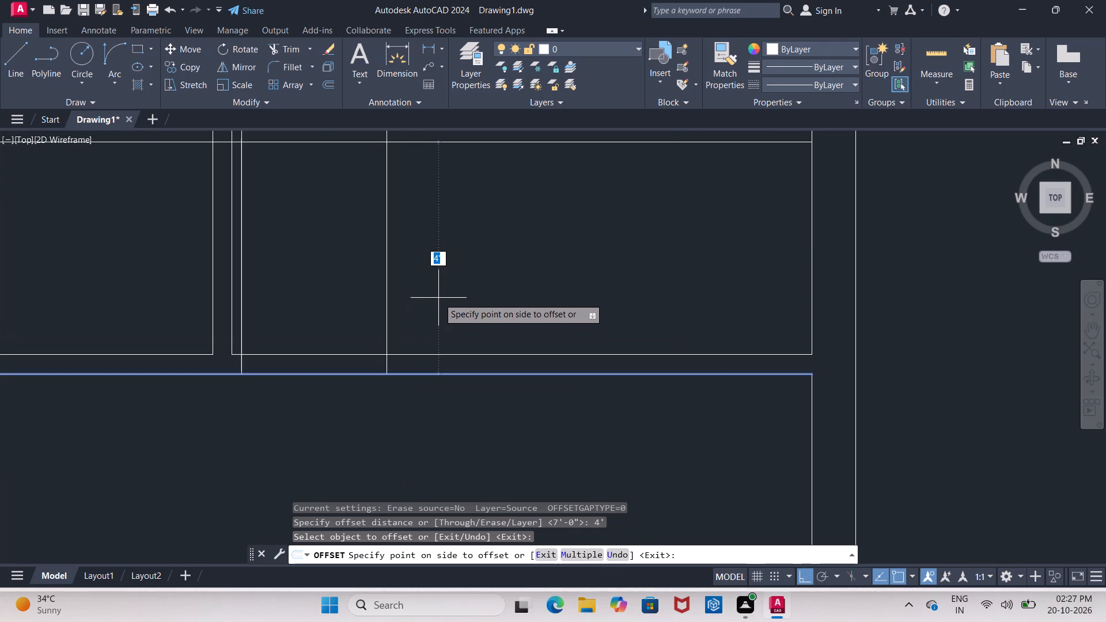
pyautogui.click(438, 298)
pyautogui.scroll(-4, 439, 297)
pyautogui.scroll(2, 433, 285)
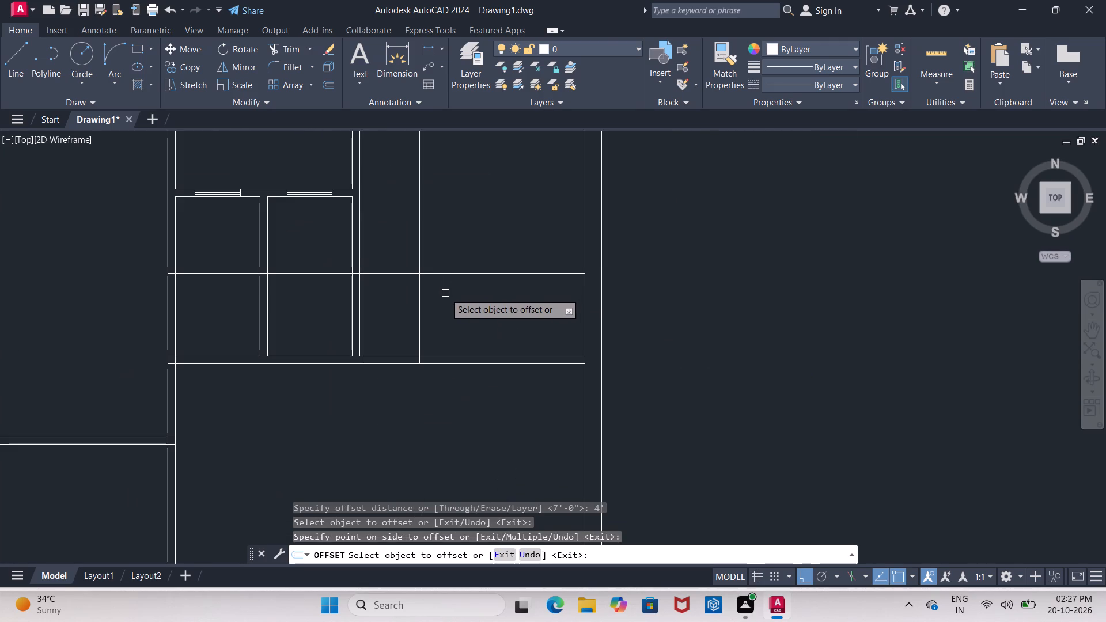
pyautogui.press('Escape')
# Trim both bottom-wall lines and the 4' offset line between the two jamb lines to open the doorway.
pyautogui.scroll(2, 438, 366)
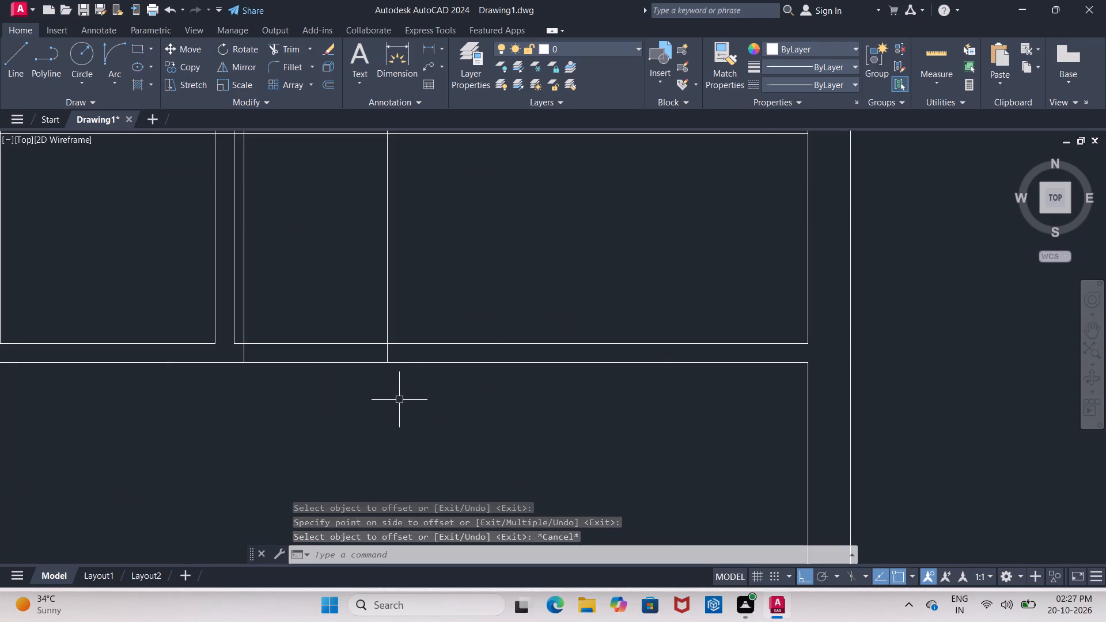
pyautogui.scroll(-1, 155, 254)
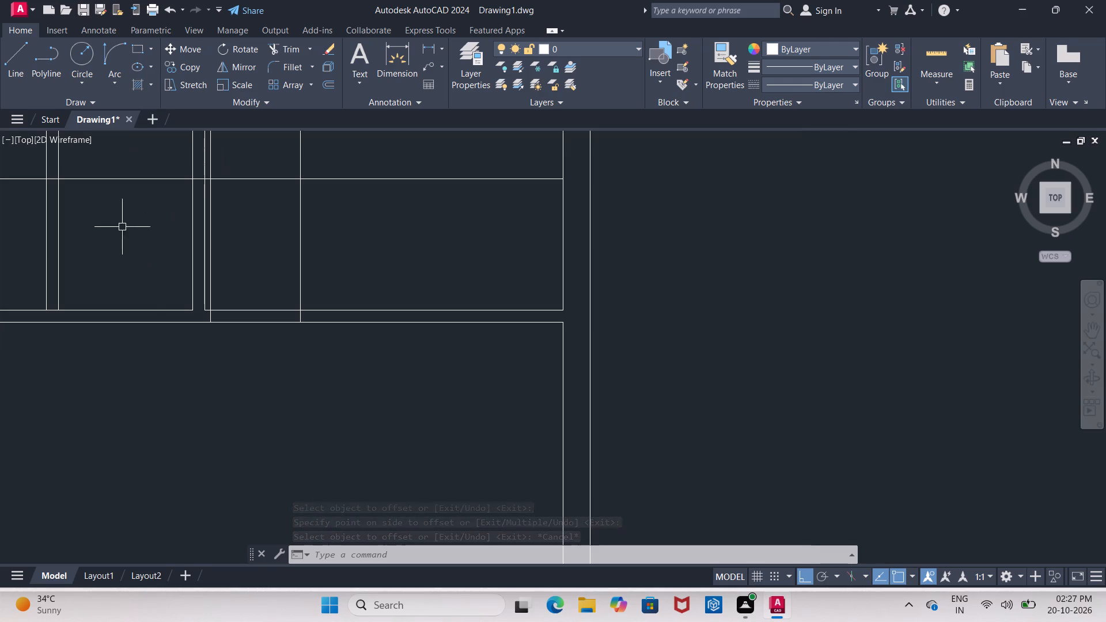
pyautogui.scroll(2, 126, 201)
pyautogui.scroll(-2, 143, 226)
pyautogui.scroll(-2, 199, 278)
pyautogui.scroll(1, 184, 238)
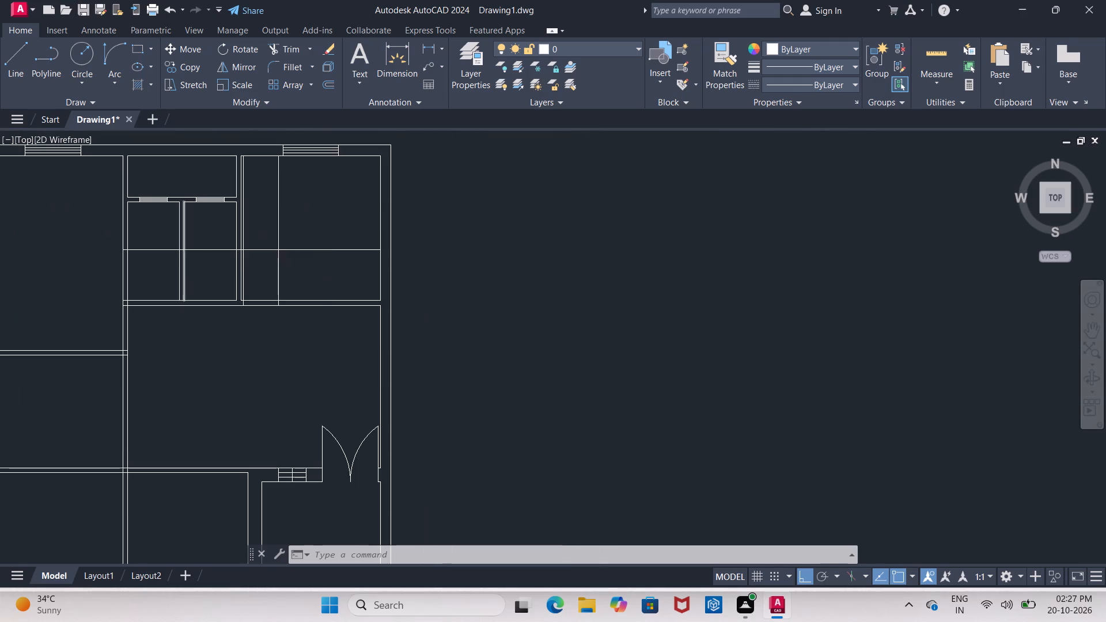
pyautogui.scroll(1, 184, 238)
pyautogui.scroll(1, 532, 306)
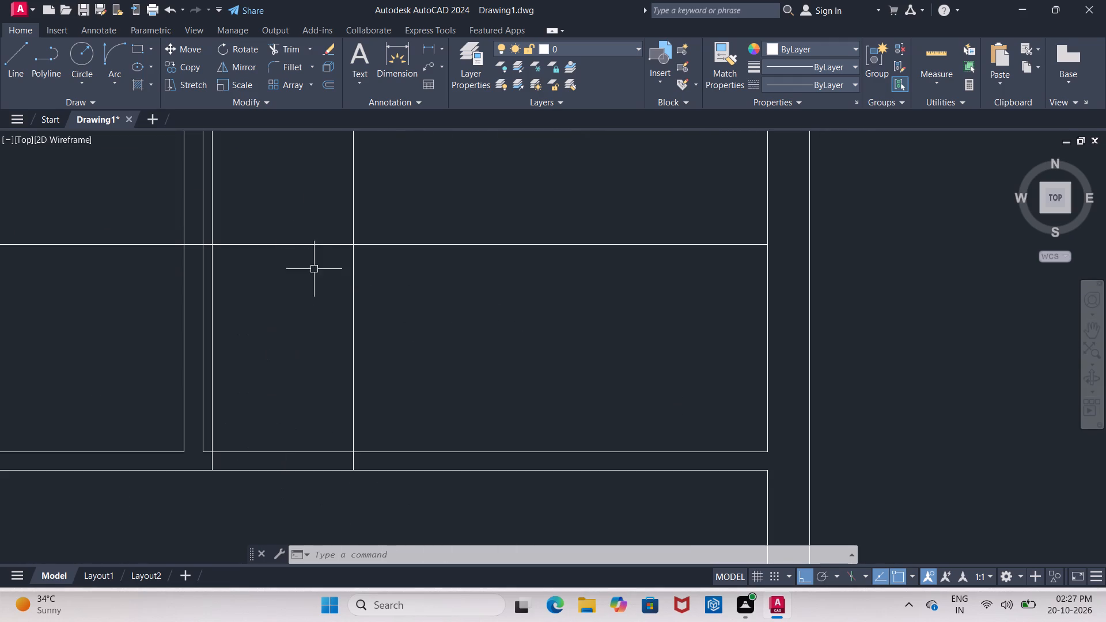
pyautogui.write('TR')
pyautogui.press('Return')
pyautogui.press('Return')
pyautogui.click(304, 218)
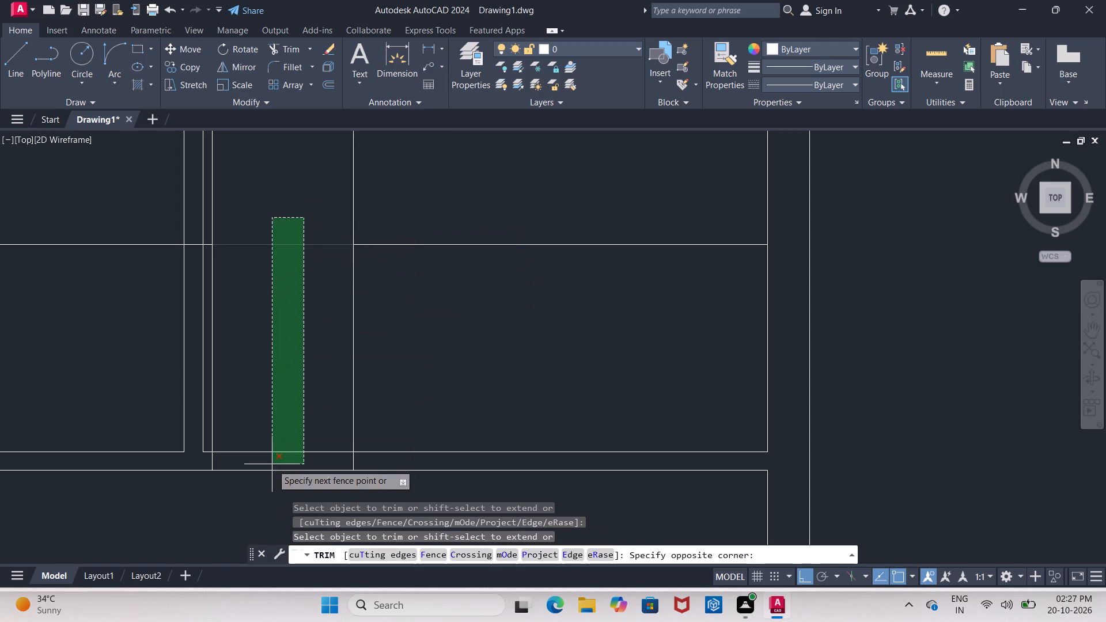
pyautogui.click(266, 480)
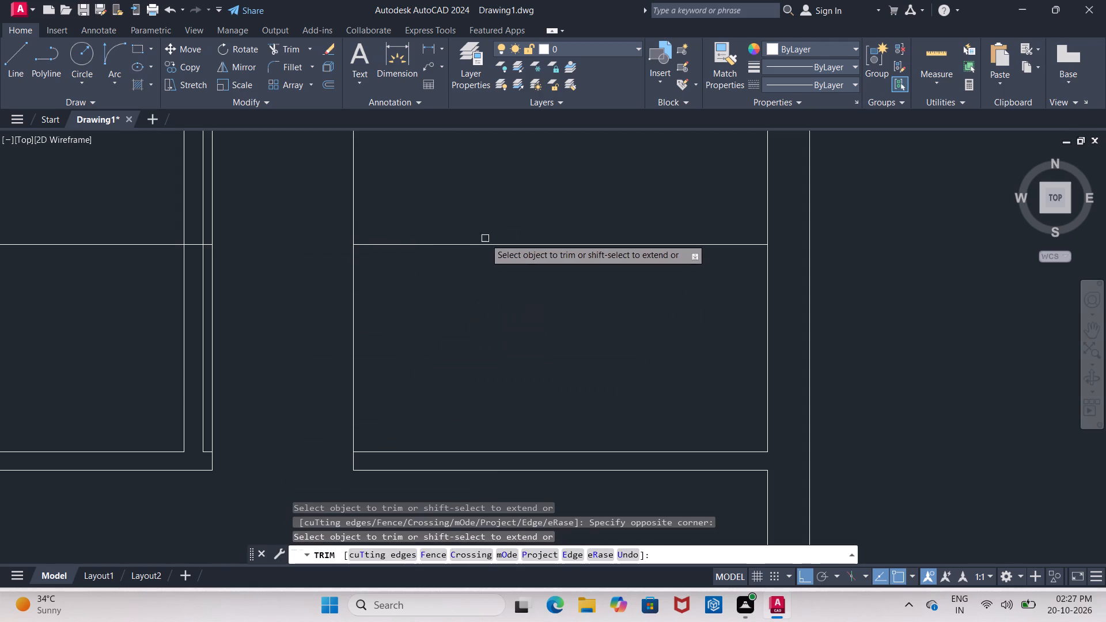
# Trim the left jamb above the 4' guide, the right jamb between guide and wall, and the guide crossing the small rooms.
pyautogui.click(479, 244)
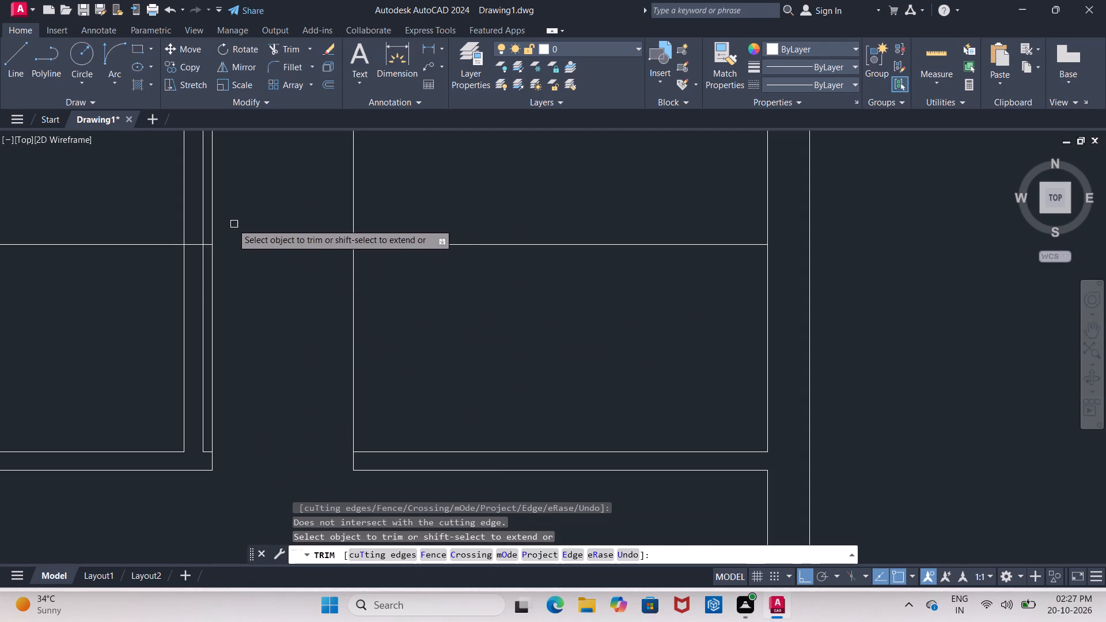
pyautogui.click(213, 216)
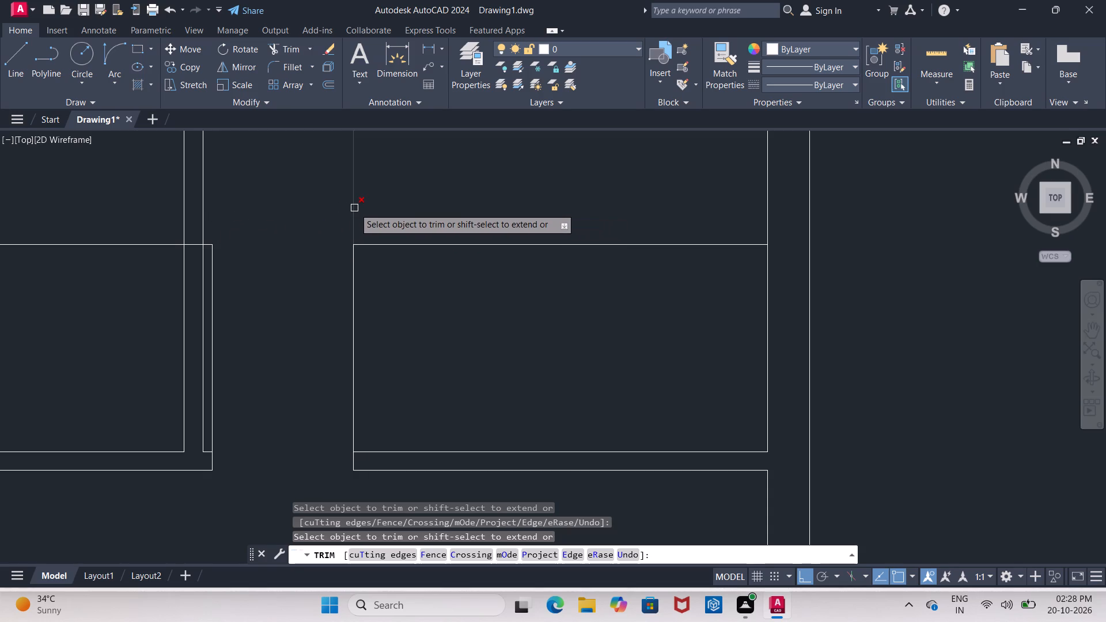
pyautogui.click(354, 361)
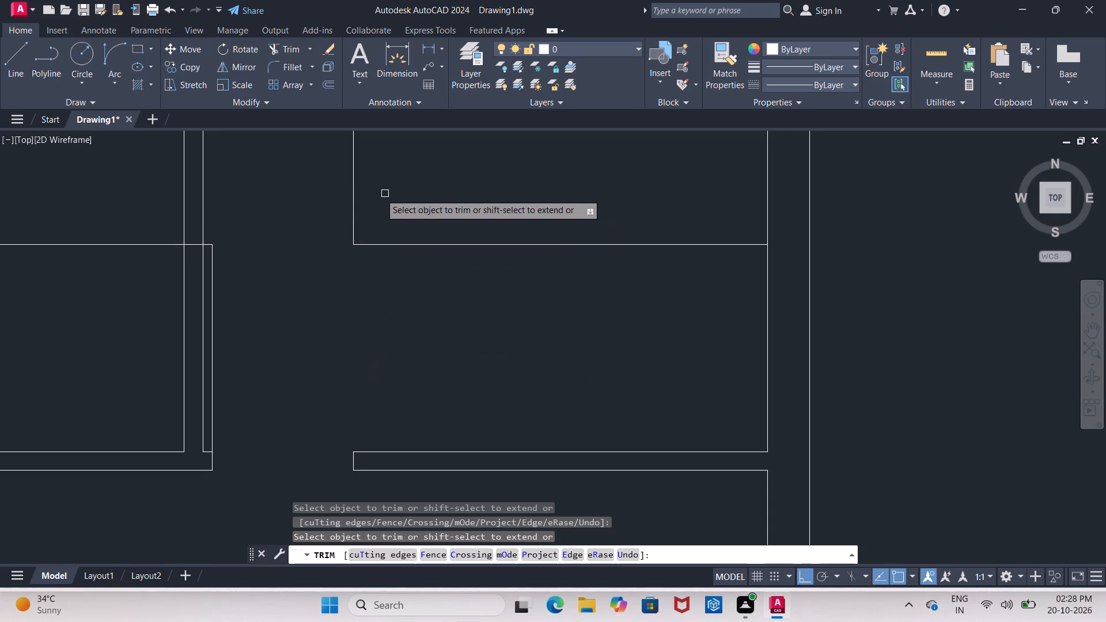
pyautogui.click(127, 247)
pyautogui.click(190, 244)
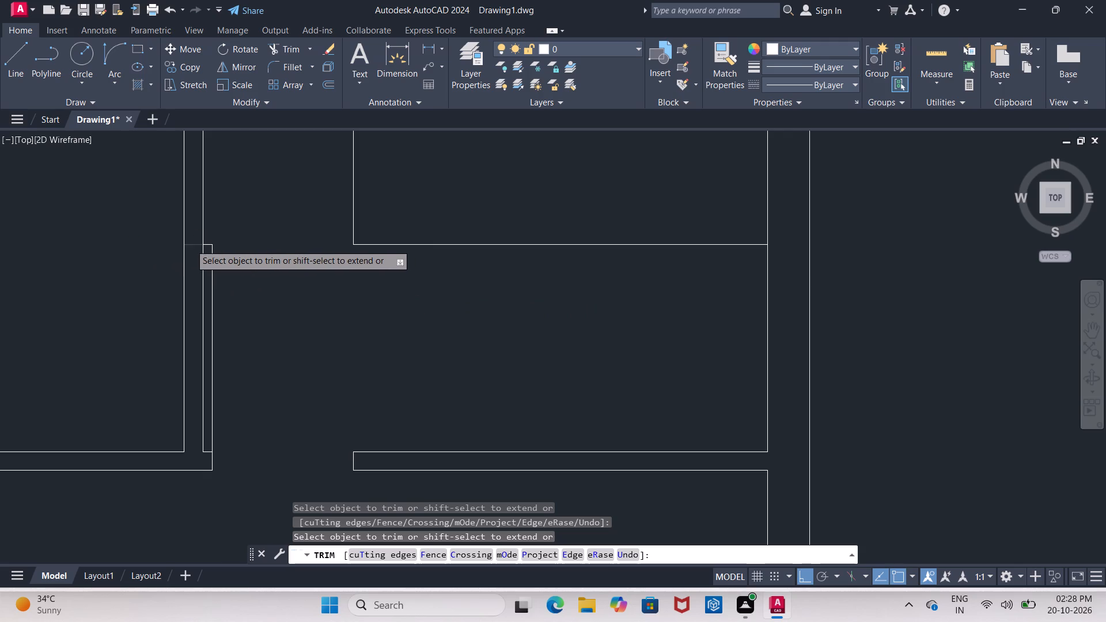
pyautogui.scroll(2, 203, 245)
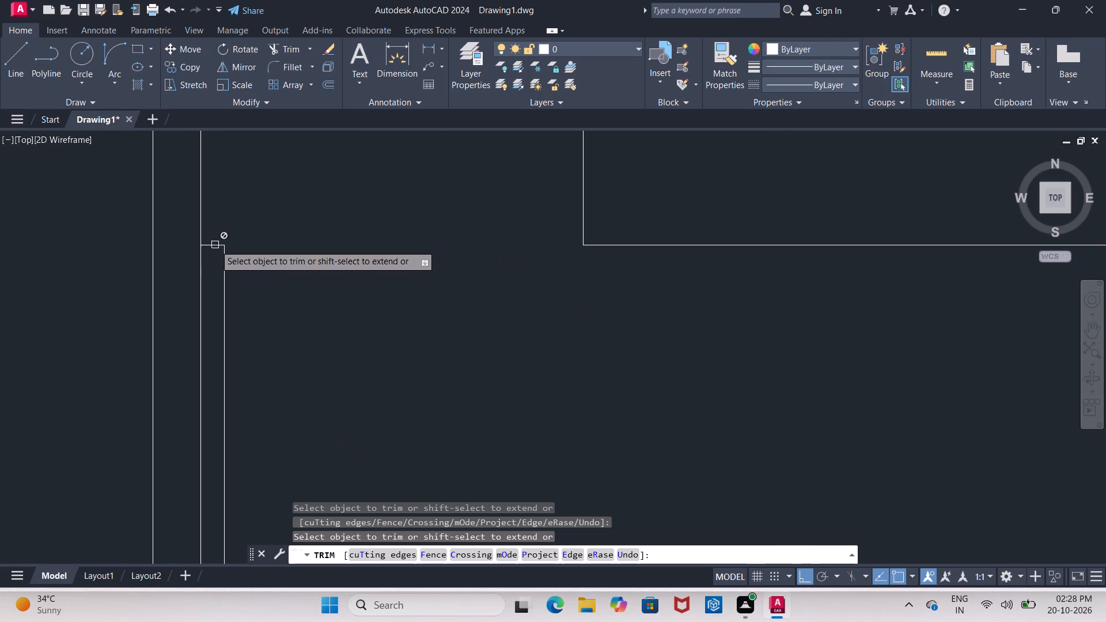
pyautogui.press('Escape')
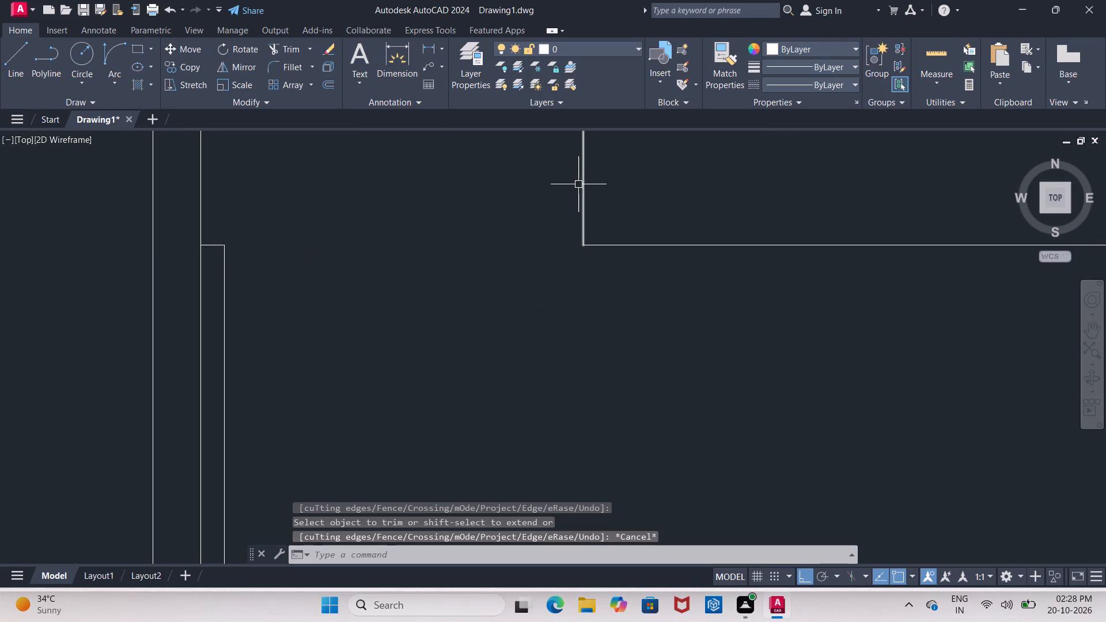
# Delete the right jamb line's leftover upper part and the short guide-line stub beside the door leaf line.
pyautogui.click(584, 183)
pyautogui.click(213, 242)
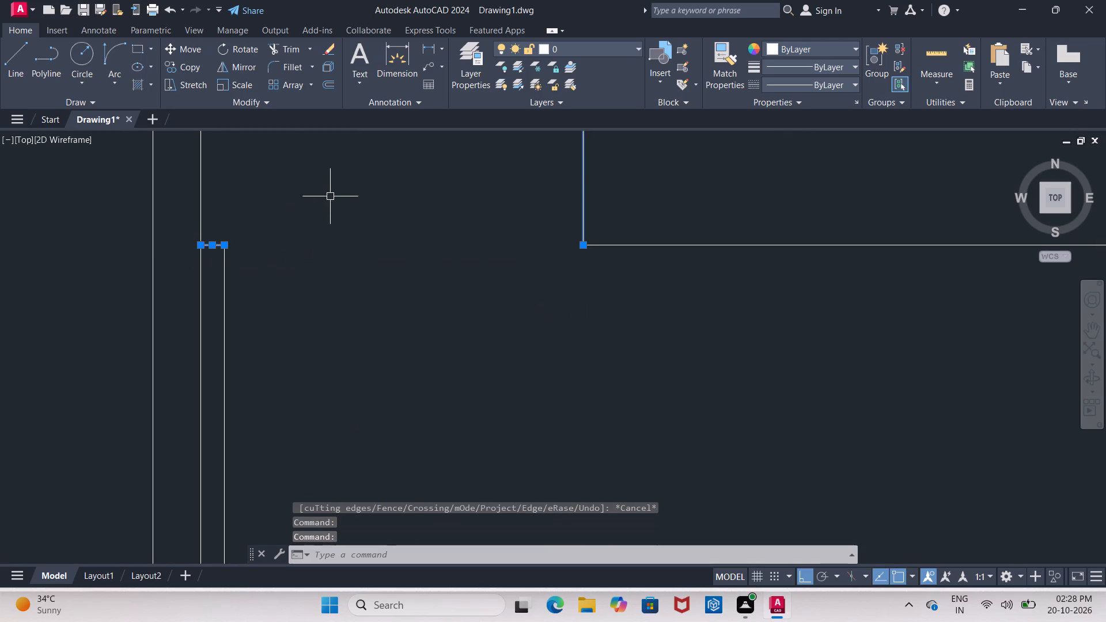
pyautogui.press('Delete')
pyautogui.scroll(-3, 305, 208)
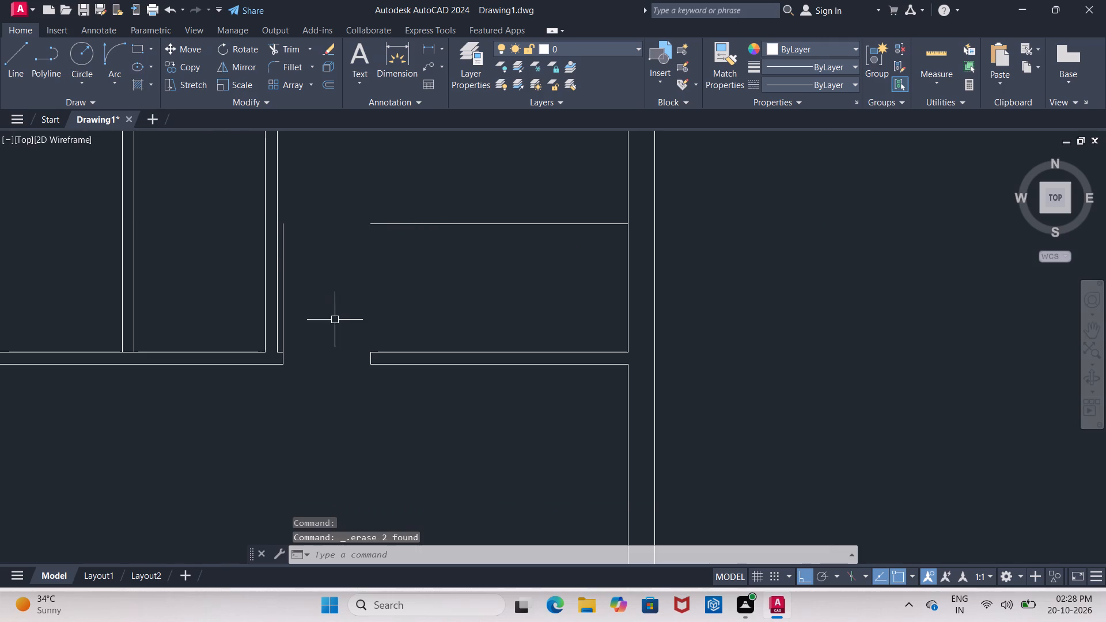
pyautogui.click(421, 221)
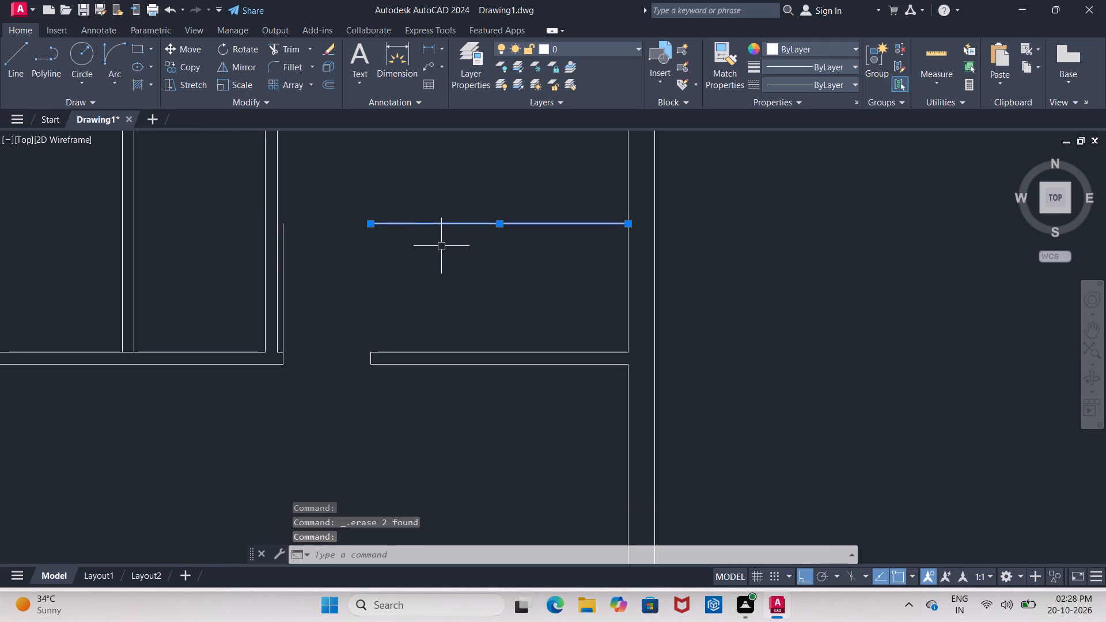
pyautogui.press('Escape')
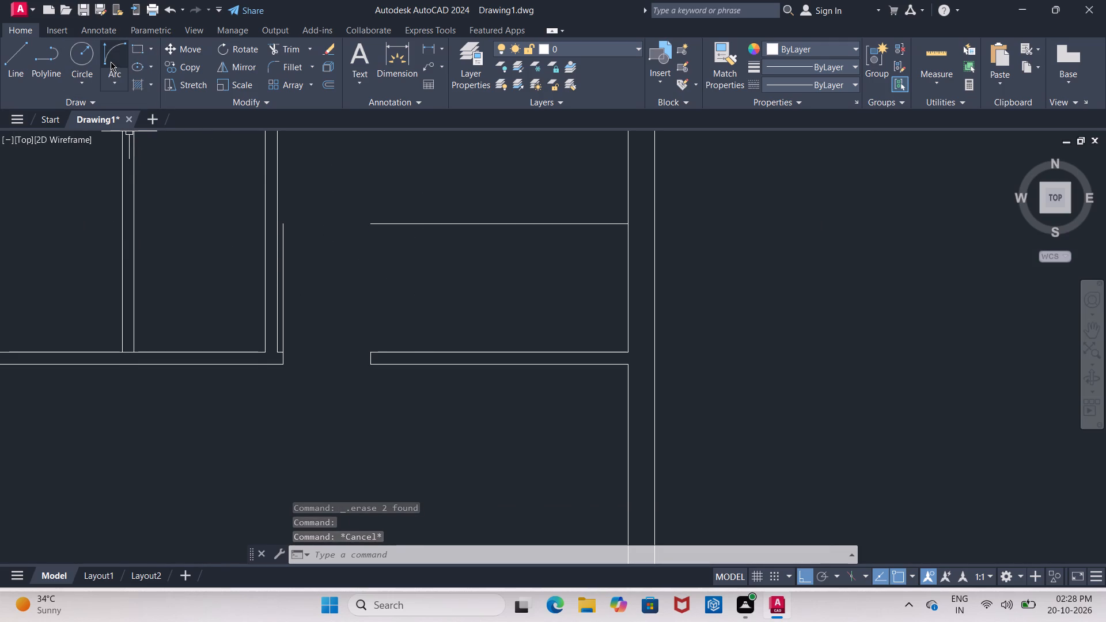
# Draw the door swing as a Start, End, Direction arc from the right jamb's lower corner to the leaf line's top end.
pyautogui.click(118, 84)
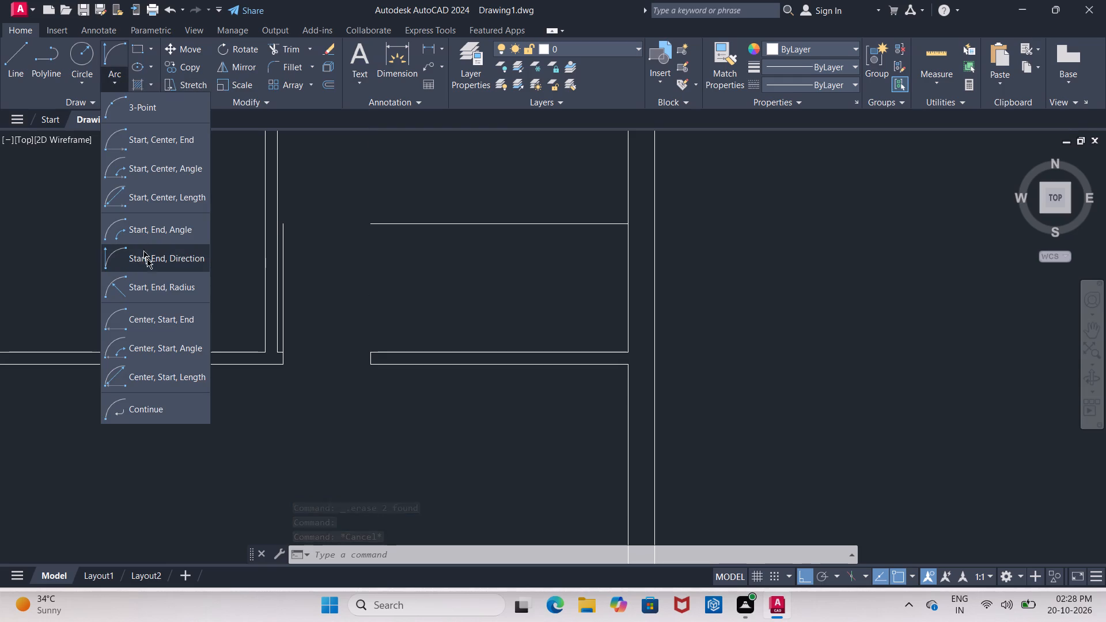
pyautogui.click(147, 262)
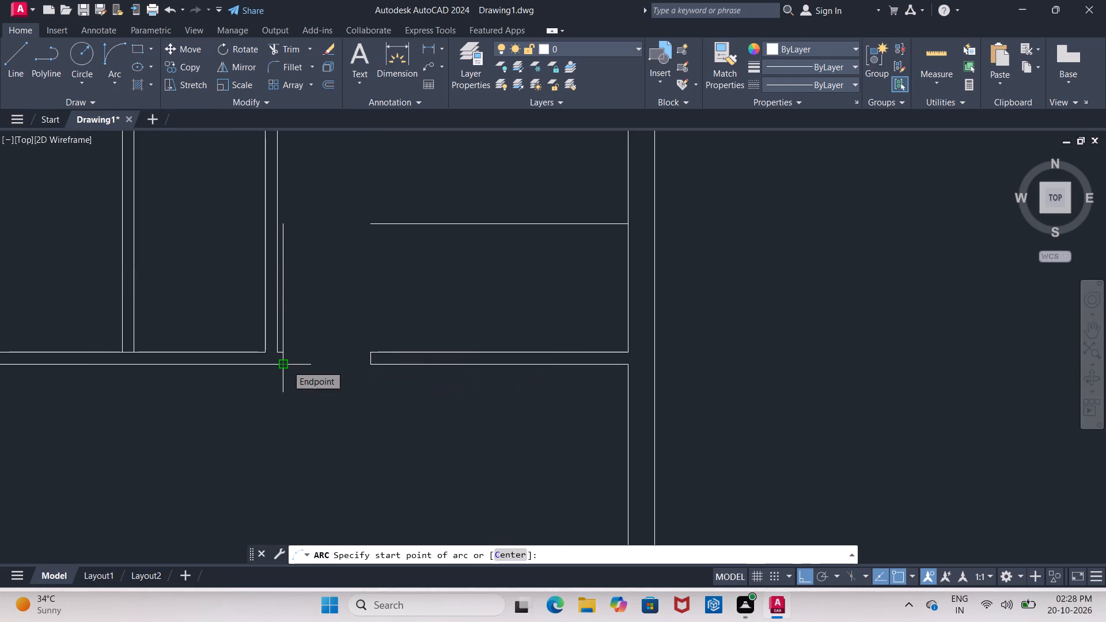
pyautogui.click(368, 366)
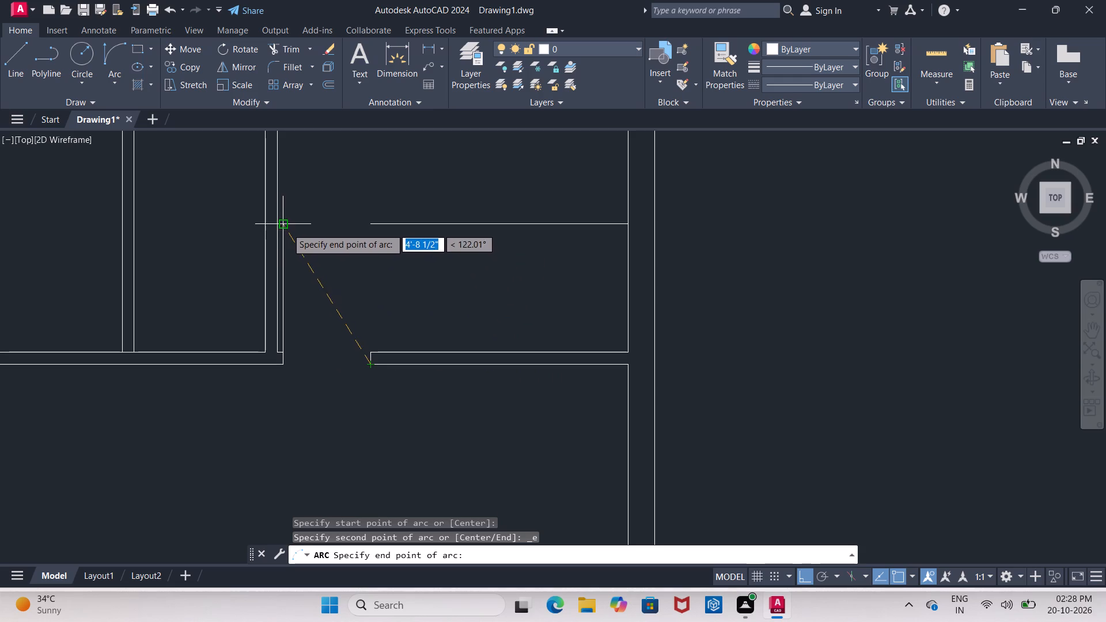
pyautogui.click(286, 227)
pyautogui.click(316, 199)
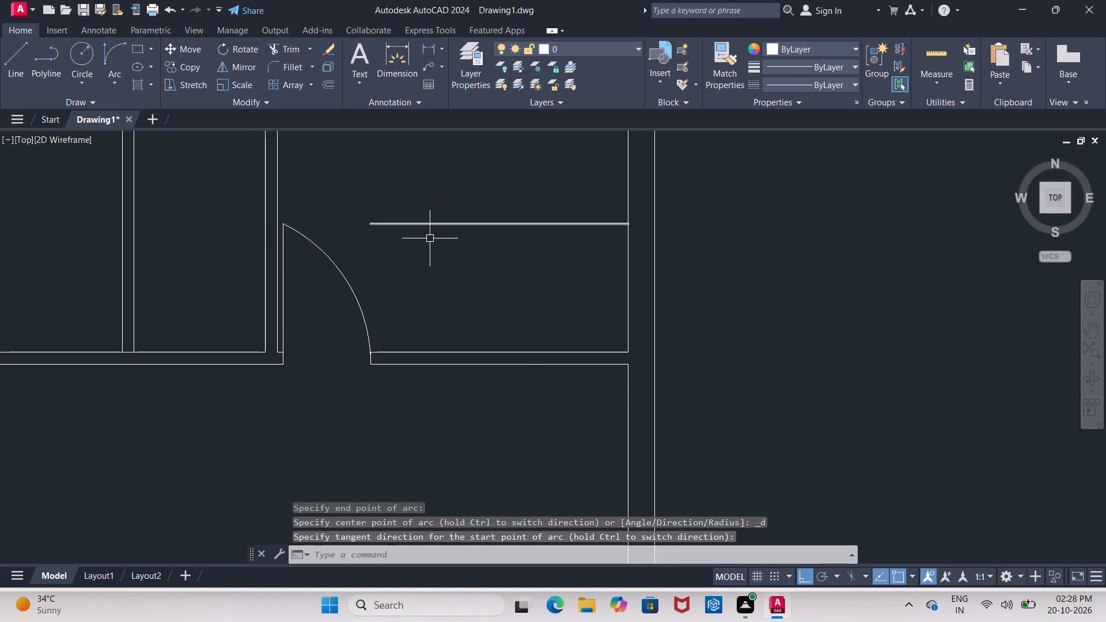
pyautogui.press('Escape')
# Delete the remaining horizontal guide line in the upper-right room beside the door swing.
pyautogui.click(421, 223)
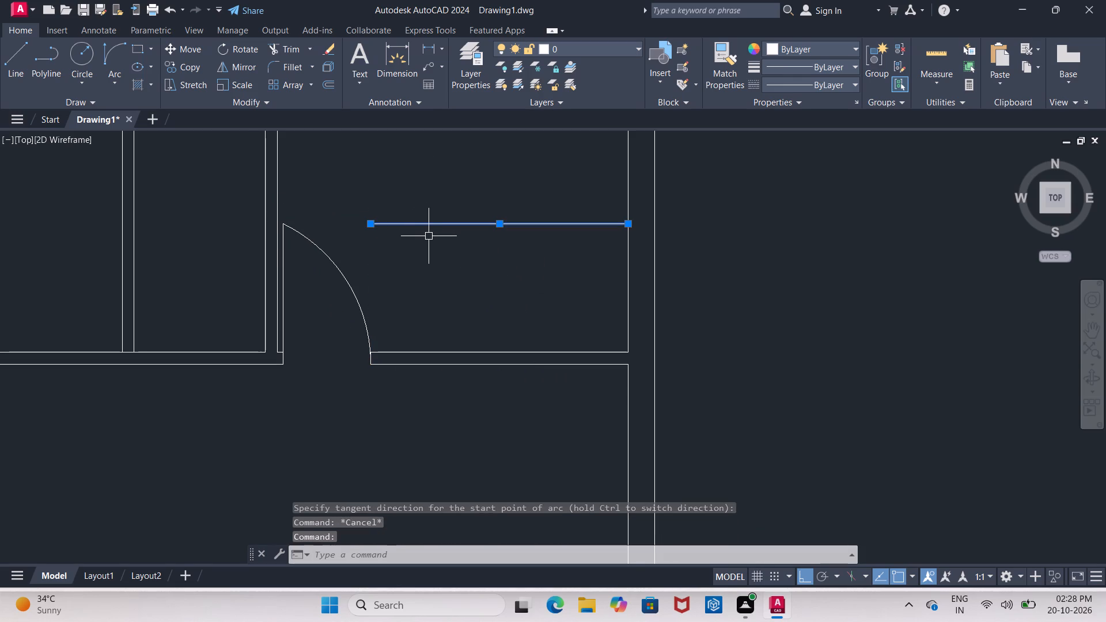
pyautogui.press('Delete')
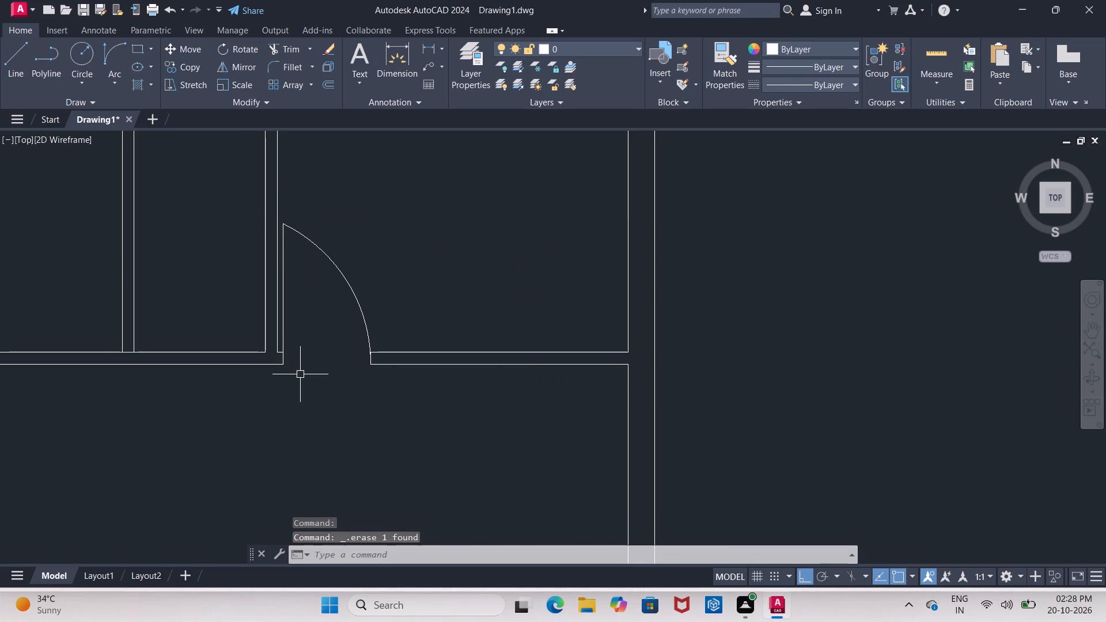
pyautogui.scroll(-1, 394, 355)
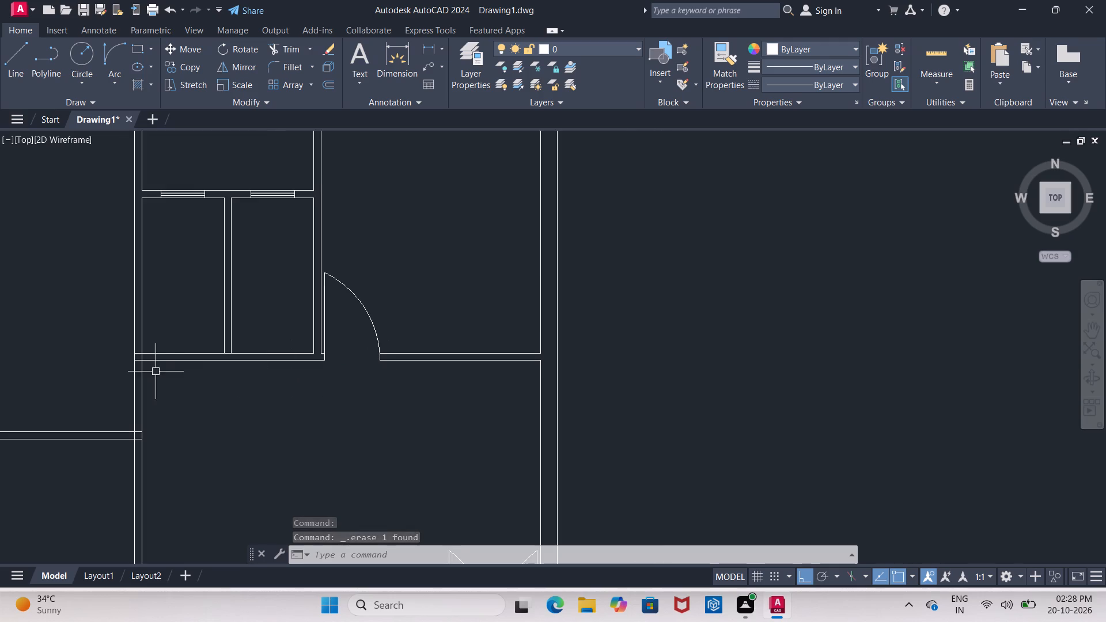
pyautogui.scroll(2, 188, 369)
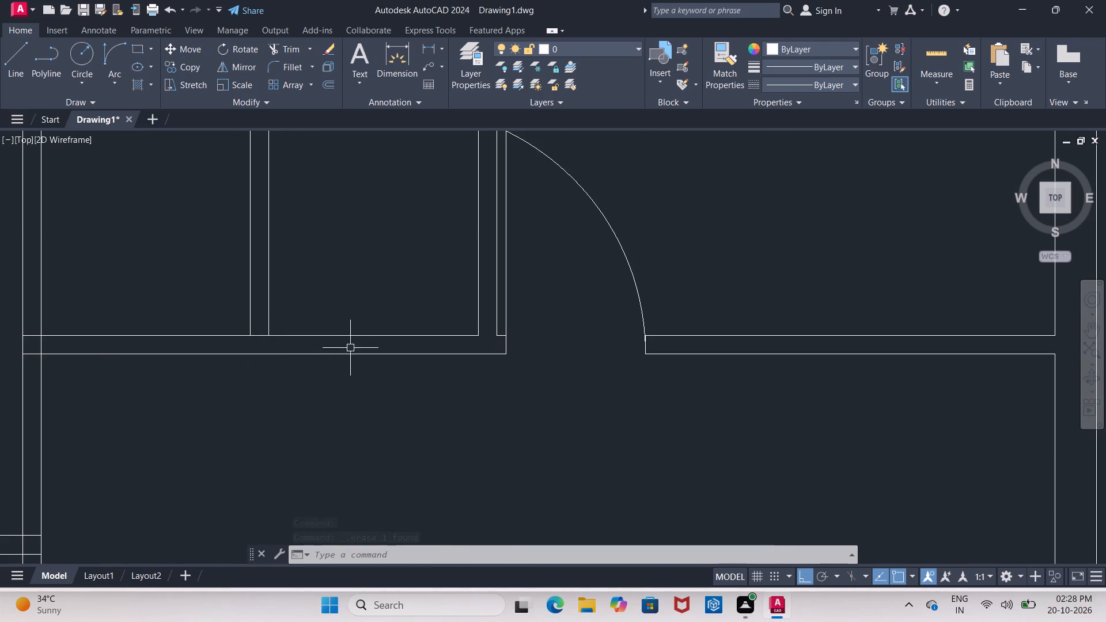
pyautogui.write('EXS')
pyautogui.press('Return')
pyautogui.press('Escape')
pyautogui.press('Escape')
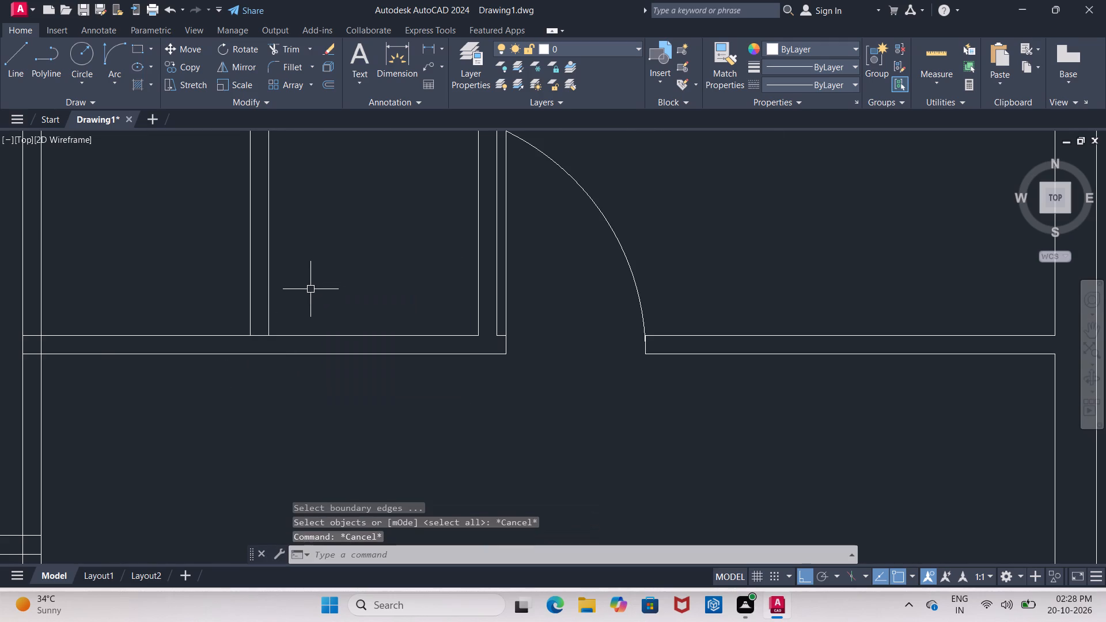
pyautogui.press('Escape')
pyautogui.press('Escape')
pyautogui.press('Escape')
# Extend the partition's right face line, between the two small rooms, down to the bottom wall's lower line.
pyautogui.write('EX')
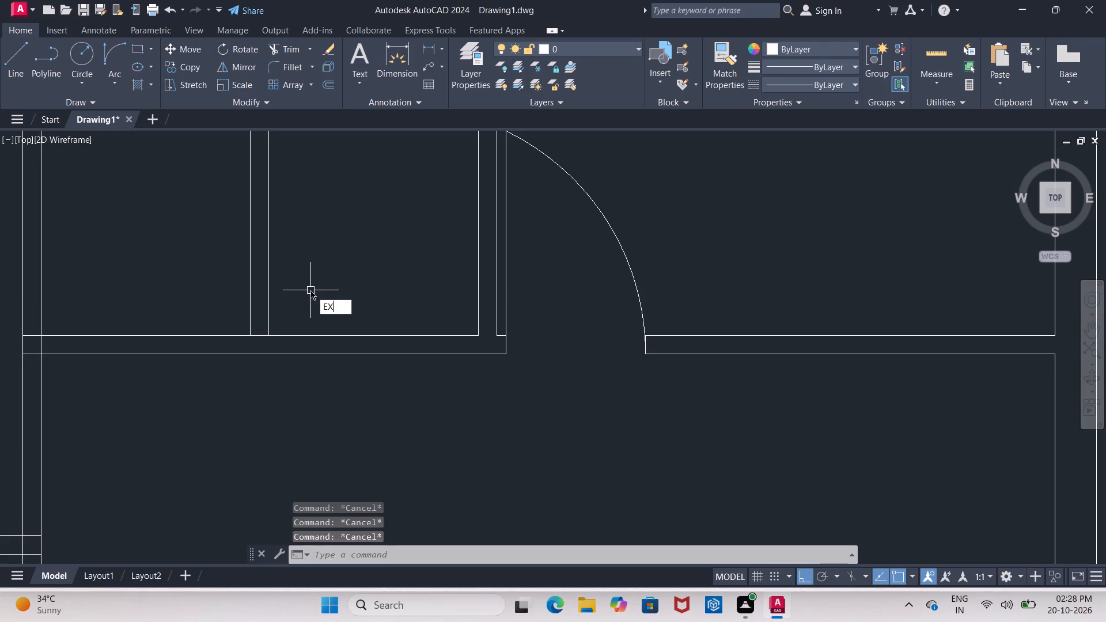
pyautogui.press('Return')
pyautogui.press('Return')
pyautogui.click(271, 301)
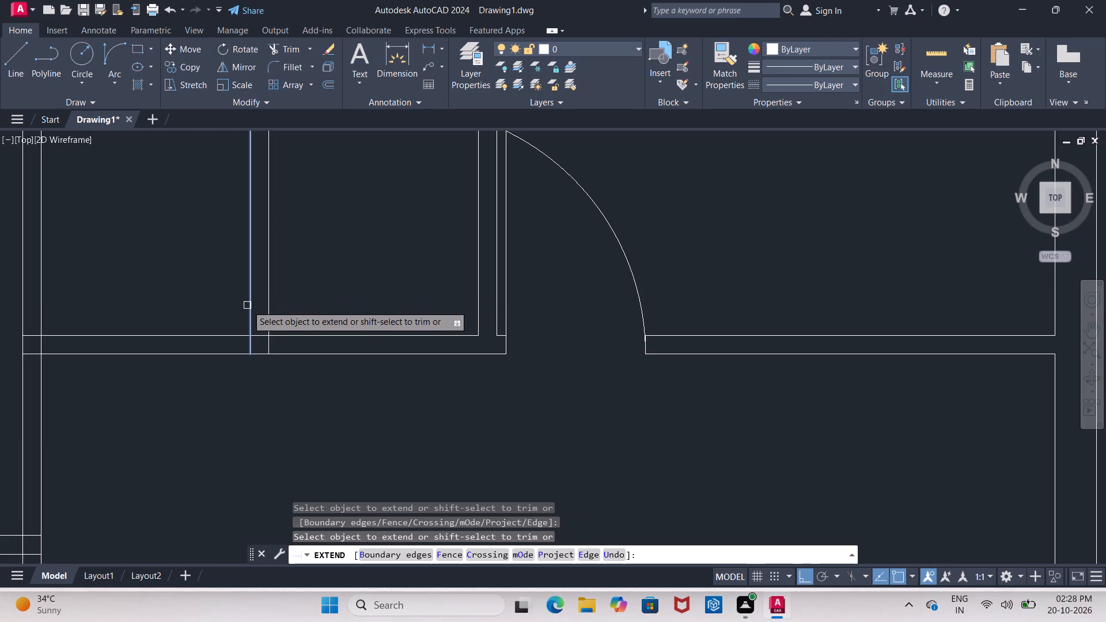
pyautogui.press('Escape')
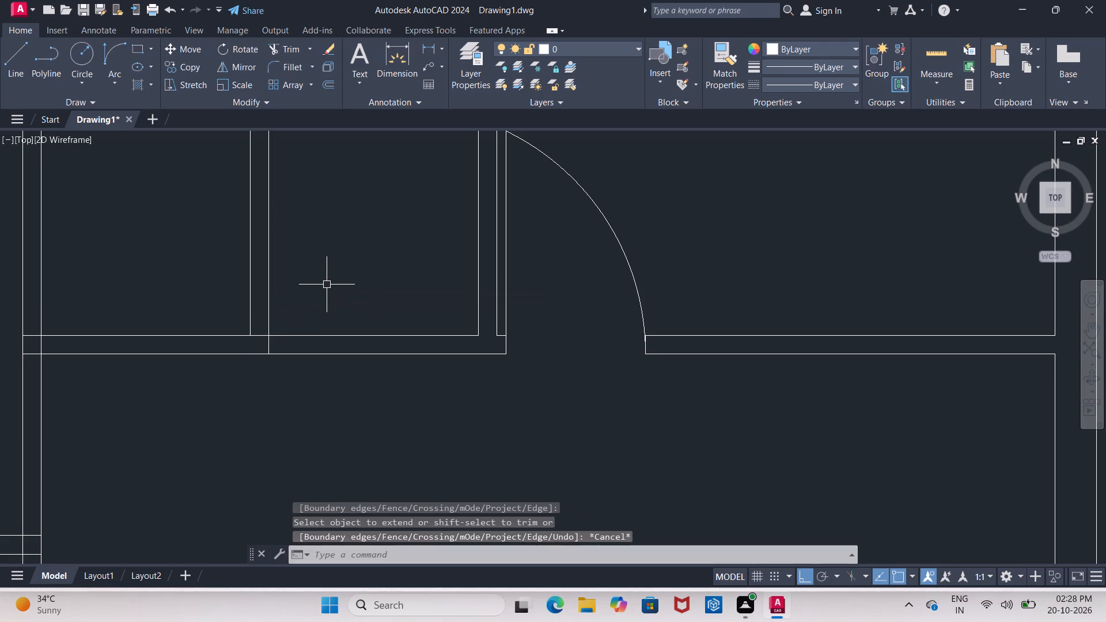
# Offset the extended partition line 2" into the right small room.
pyautogui.press('o')
pyautogui.press('Return')
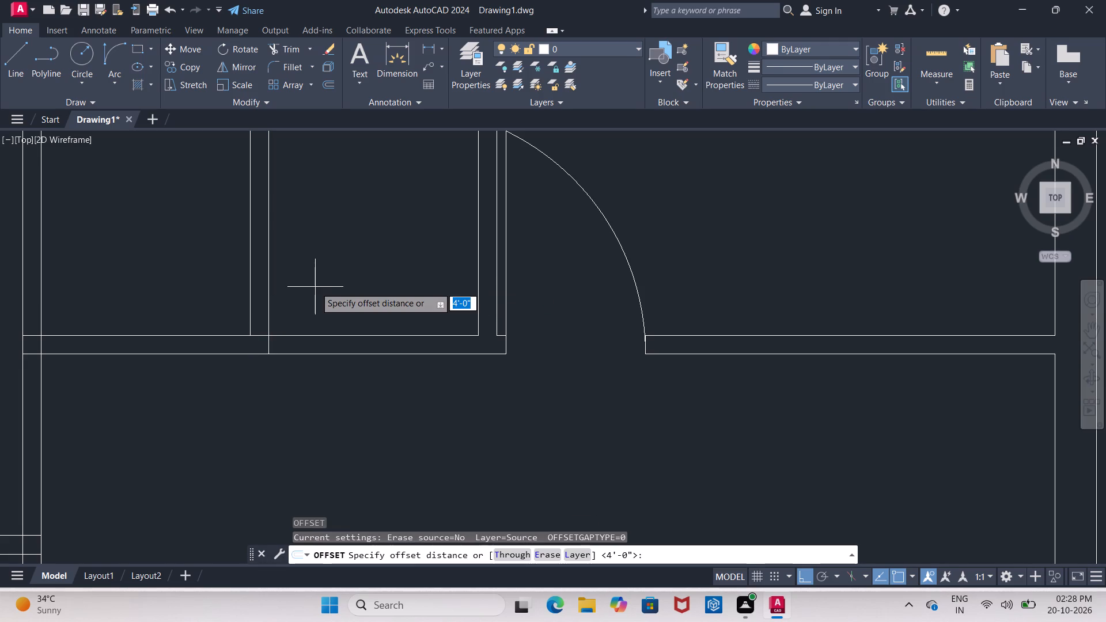
pyautogui.press('2')
pyautogui.hotkey('shift', '"')
pyautogui.press('Return')
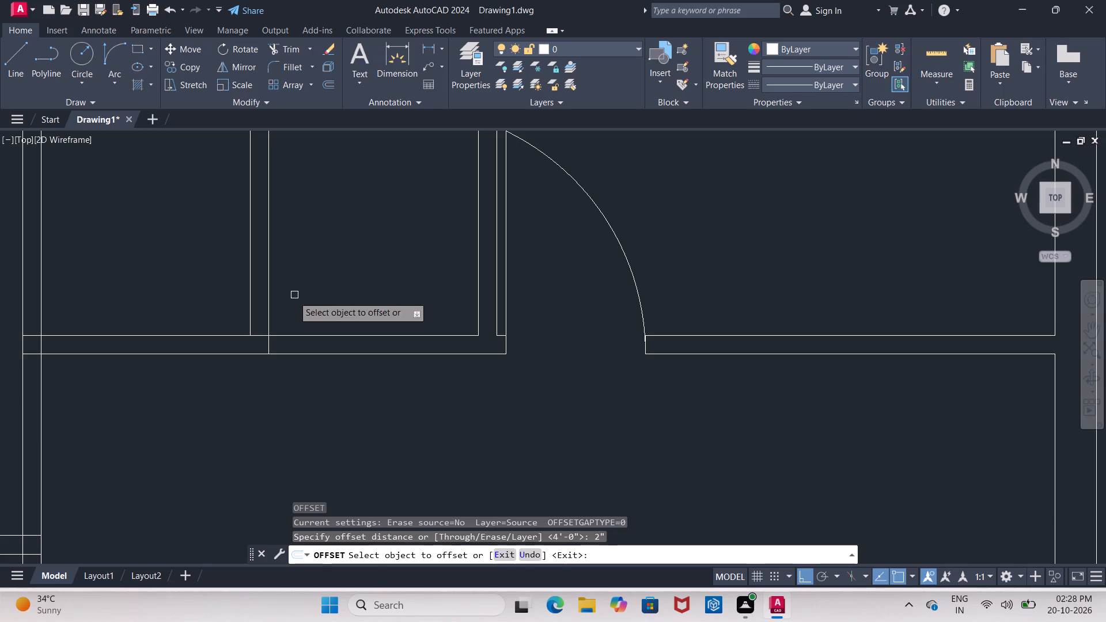
pyautogui.click(268, 317)
pyautogui.click(332, 304)
pyautogui.press('Escape')
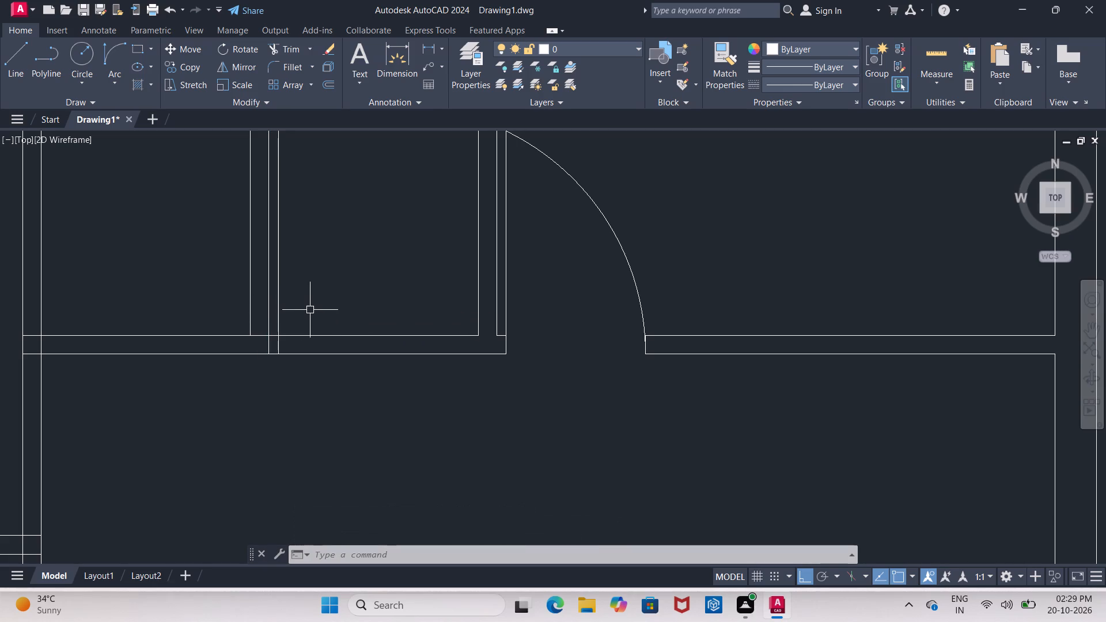
# Trim the 2" offset line above the bottom wall, leaving a short left jamb across the wall thickness.
pyautogui.write('TR')
pyautogui.press('Return')
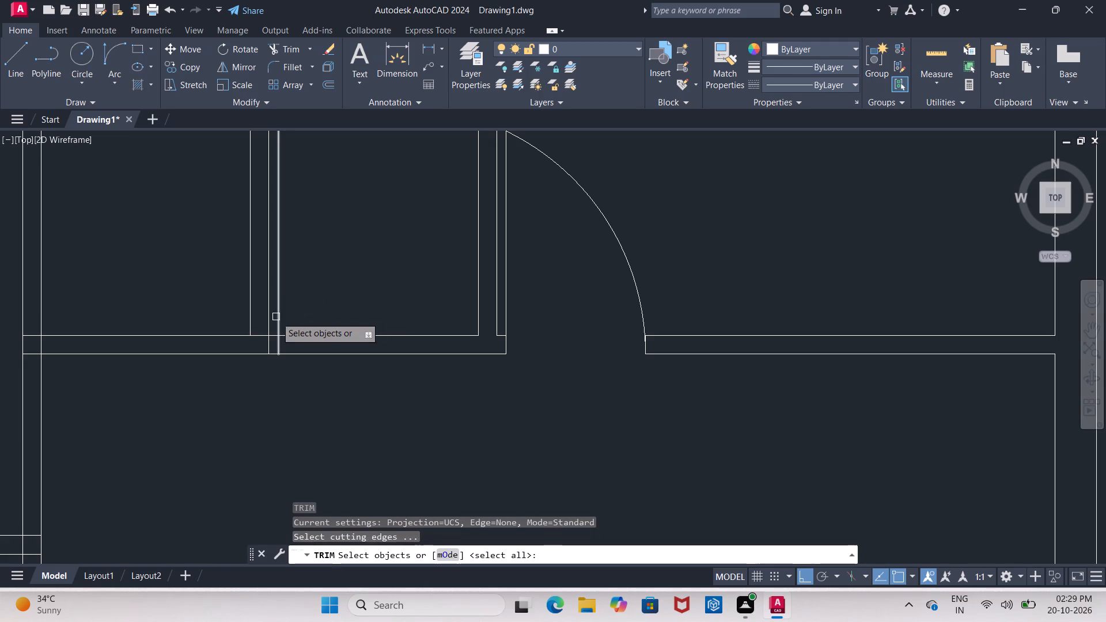
pyautogui.press('Return')
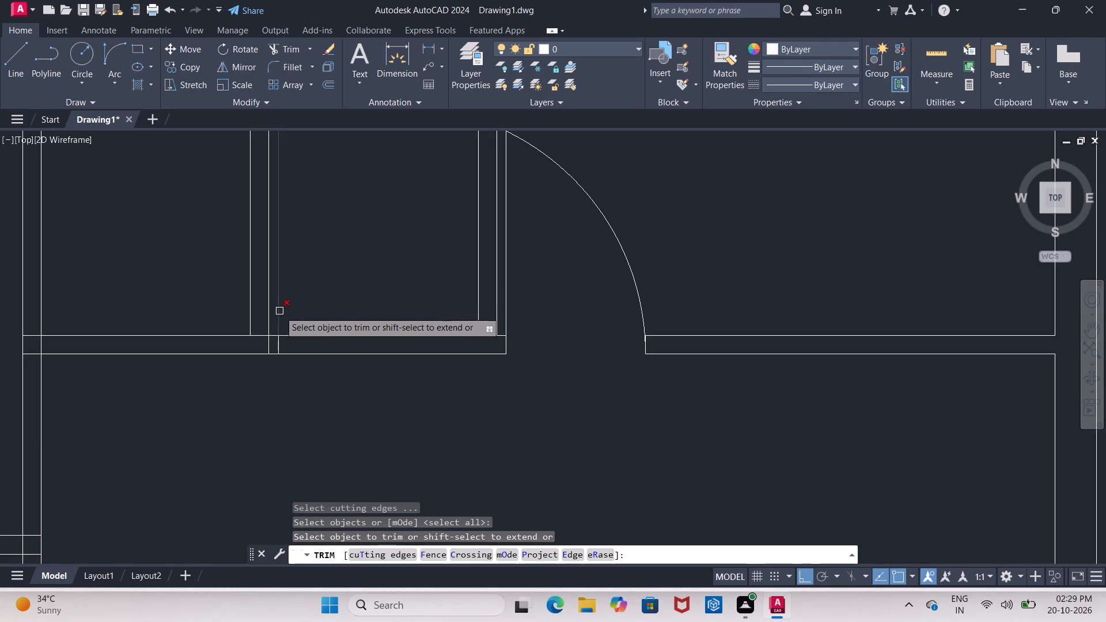
pyautogui.click(279, 311)
pyautogui.press('Escape')
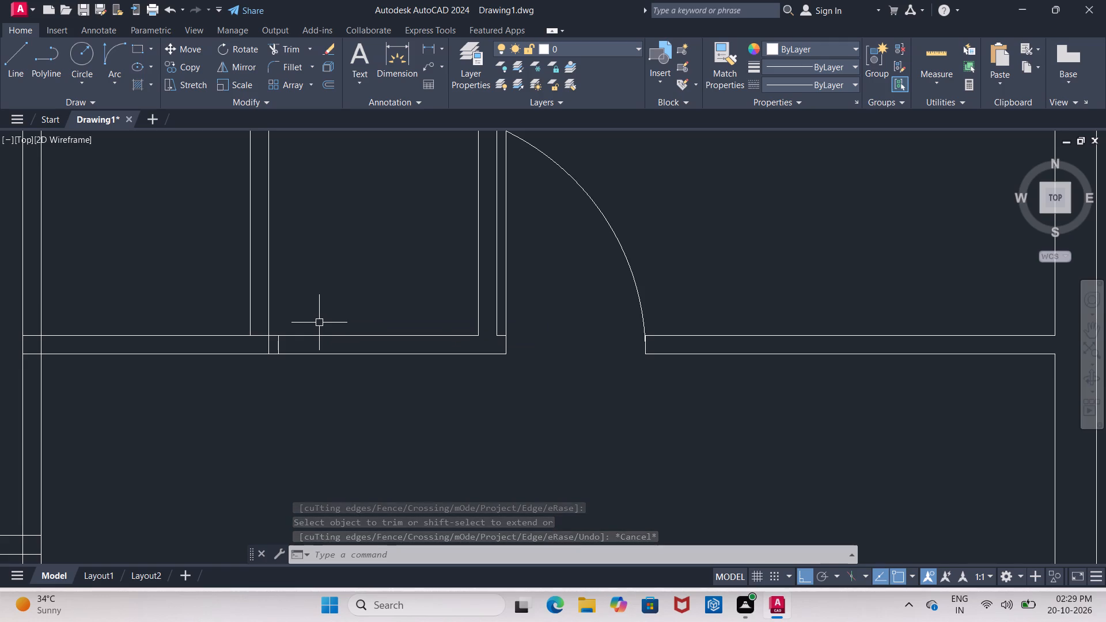
# Offset the left jamb line 2'6" to the right to mark the door opening's other jamb.
pyautogui.press('o')
pyautogui.press('Return')
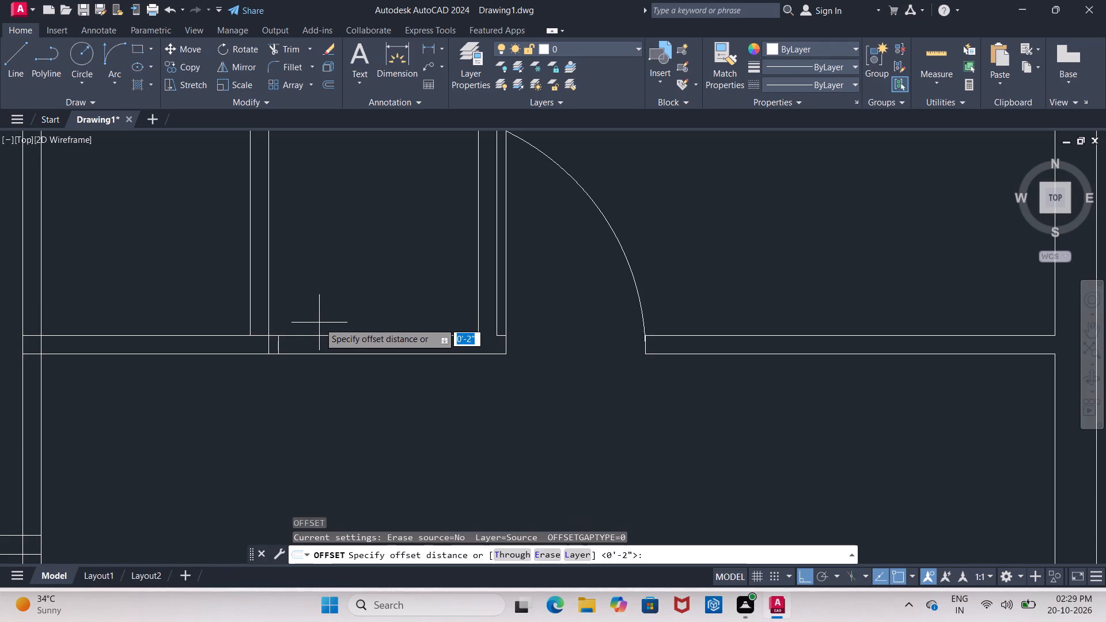
pyautogui.press('2')
pyautogui.write("'6")
pyautogui.hotkey('shift', '"')
pyautogui.press('Return')
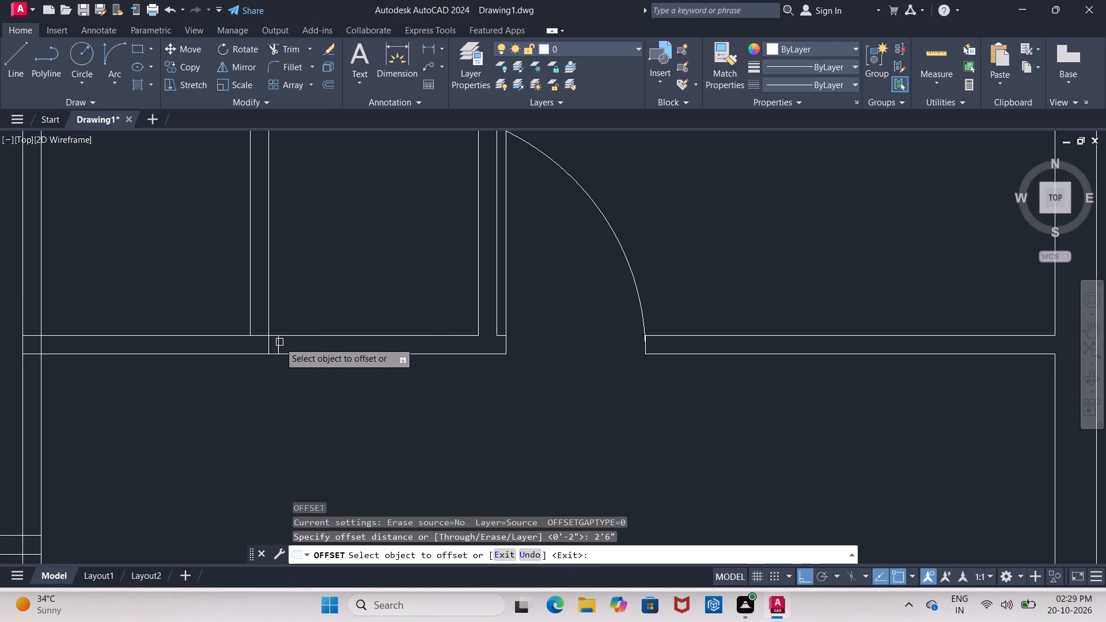
pyautogui.click(279, 342)
pyautogui.click(334, 344)
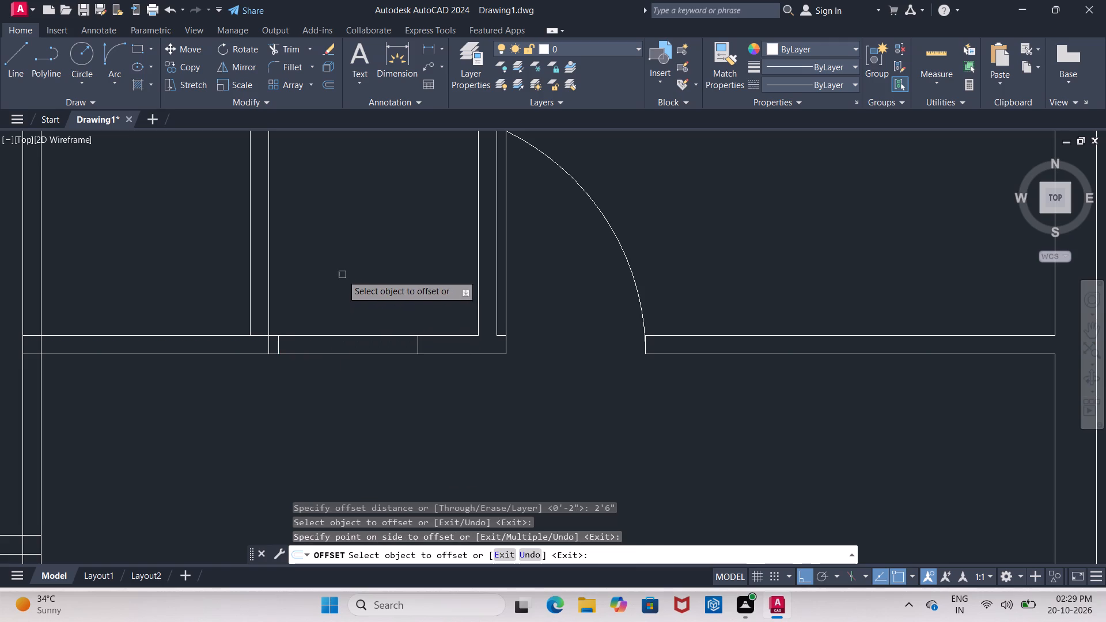
pyautogui.press('Escape')
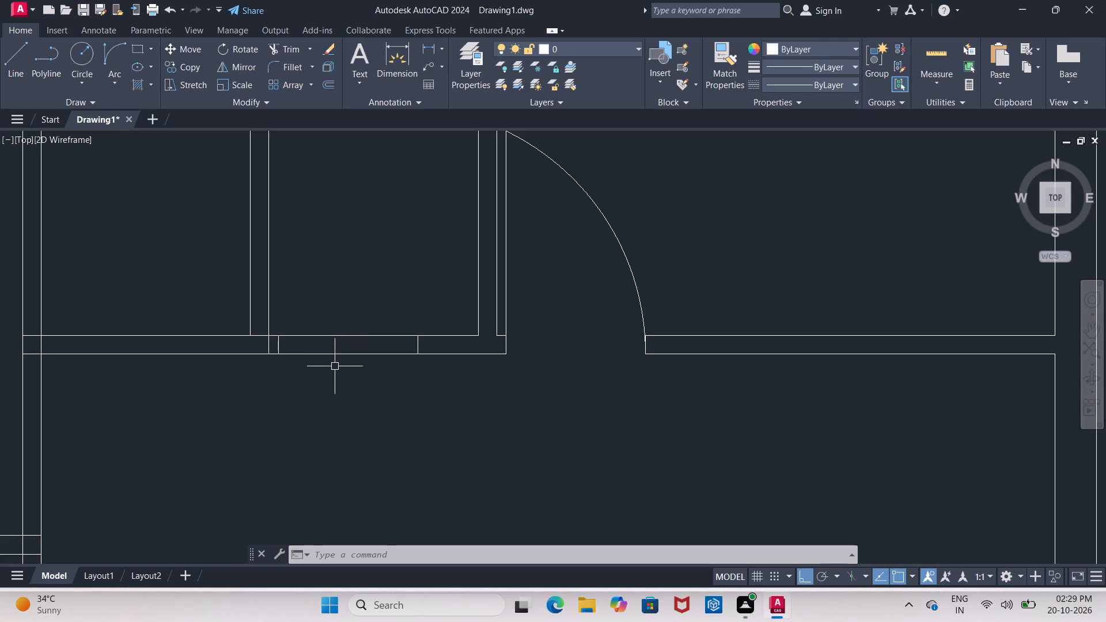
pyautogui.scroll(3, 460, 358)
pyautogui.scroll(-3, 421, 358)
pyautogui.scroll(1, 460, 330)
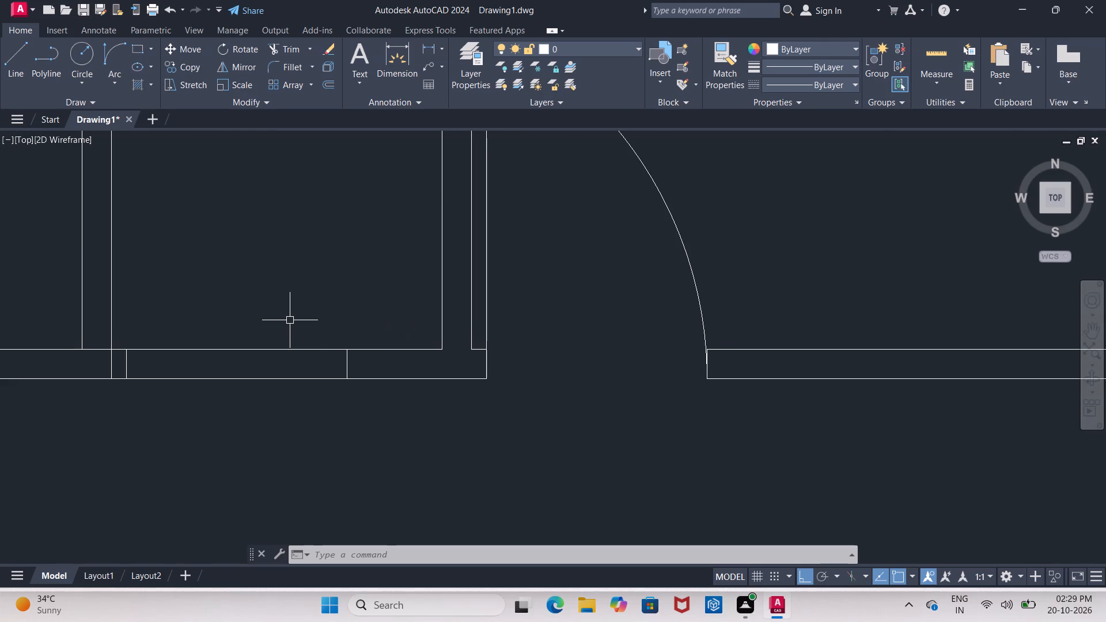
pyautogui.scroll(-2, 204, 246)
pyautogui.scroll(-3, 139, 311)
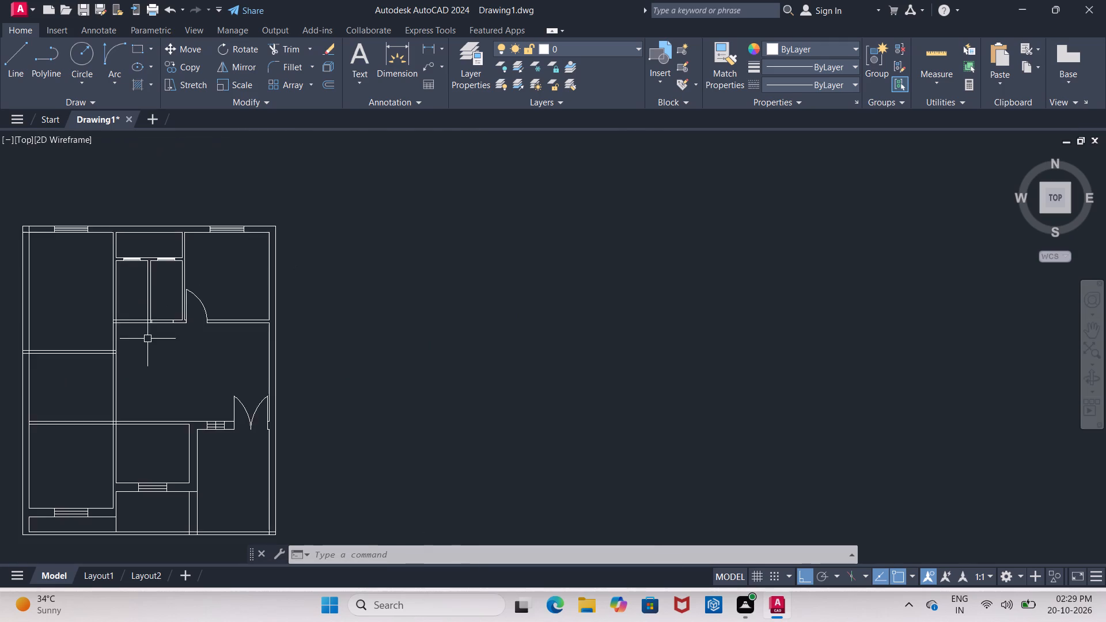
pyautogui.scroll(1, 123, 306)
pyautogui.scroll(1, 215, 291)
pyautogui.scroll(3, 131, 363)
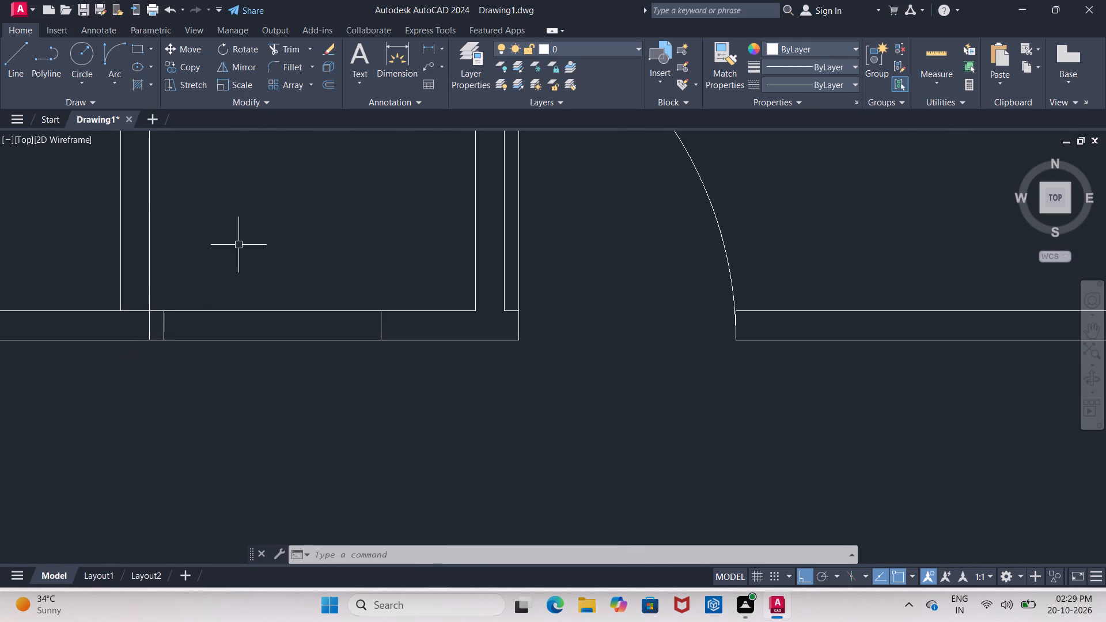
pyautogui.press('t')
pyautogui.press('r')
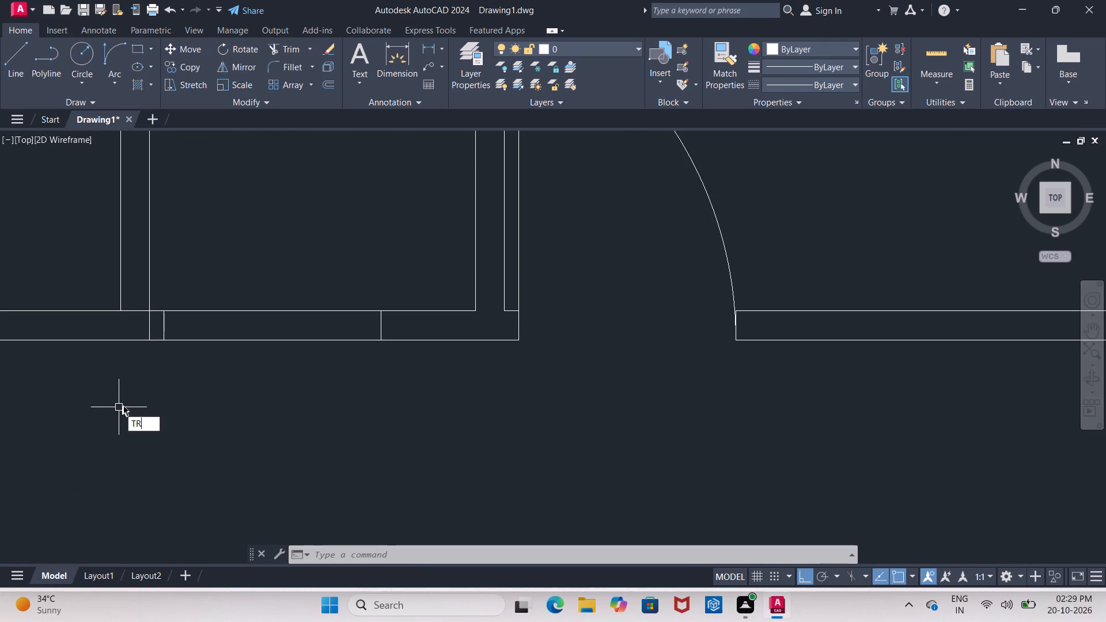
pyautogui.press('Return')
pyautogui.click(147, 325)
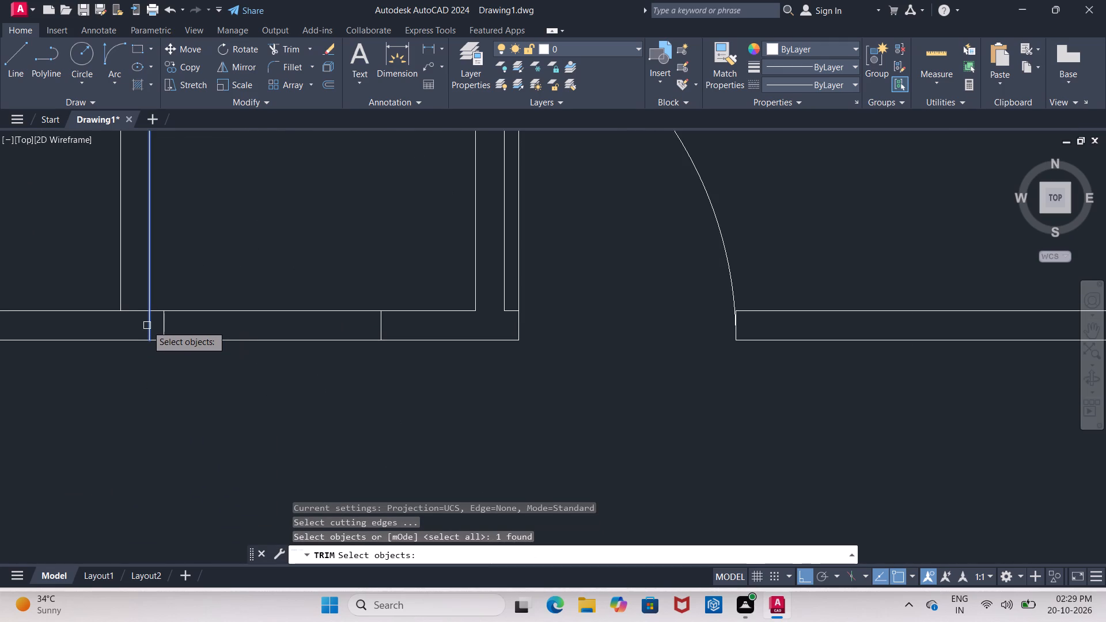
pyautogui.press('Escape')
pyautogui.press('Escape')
# Trim the partition line inside the bottom wall and the wall's upper line between the two partition faces.
pyautogui.write('TR')
pyautogui.press('Return')
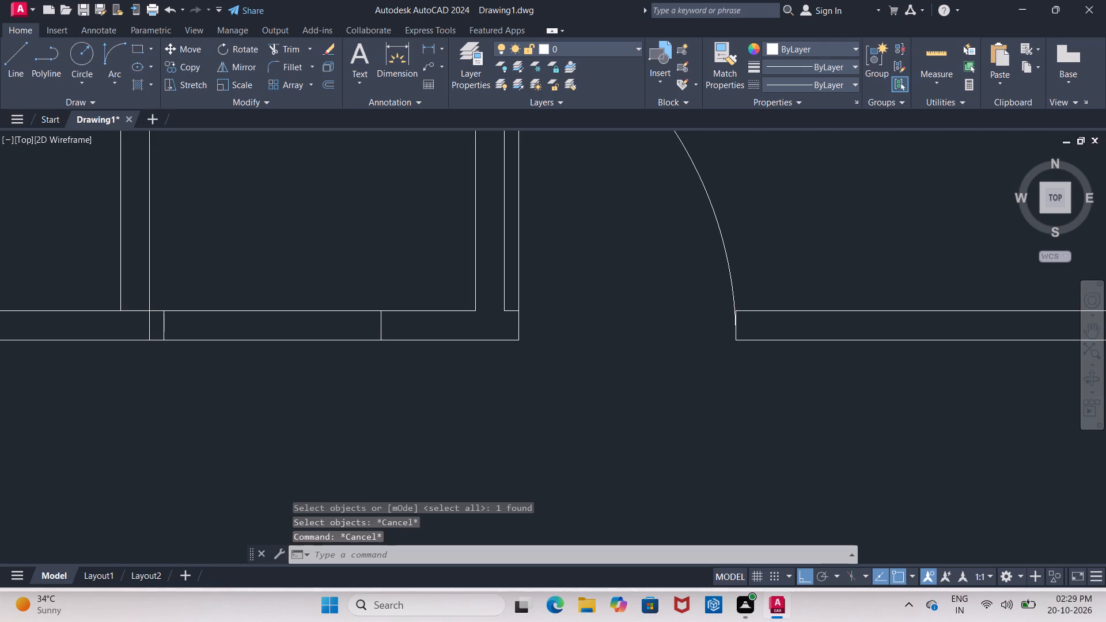
pyautogui.press('Return')
pyautogui.click(147, 328)
pyautogui.click(138, 309)
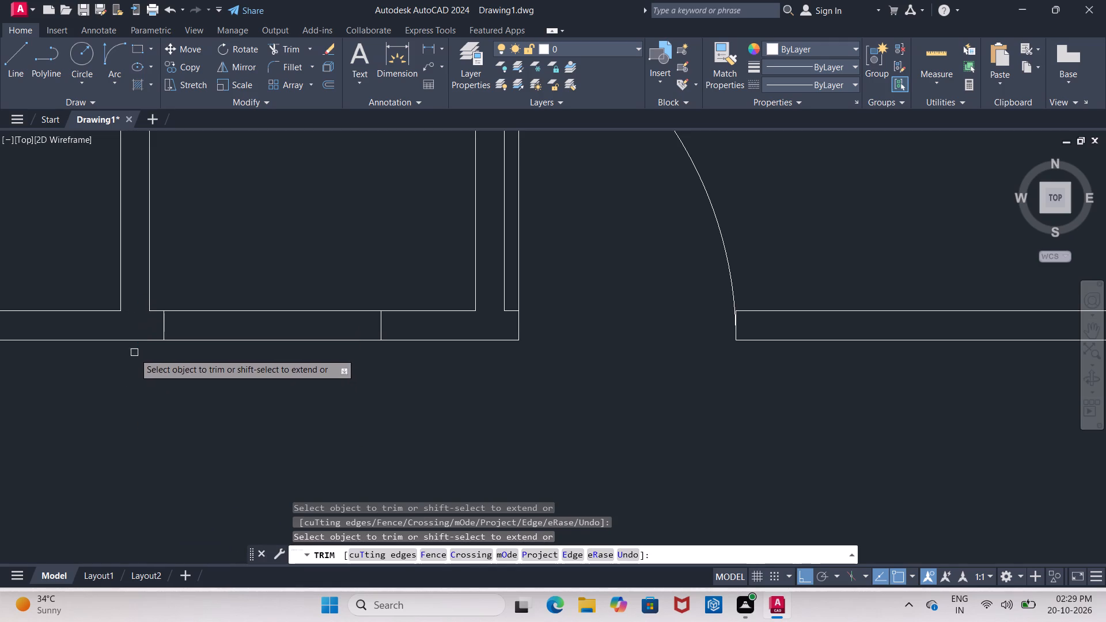
pyautogui.press('Escape')
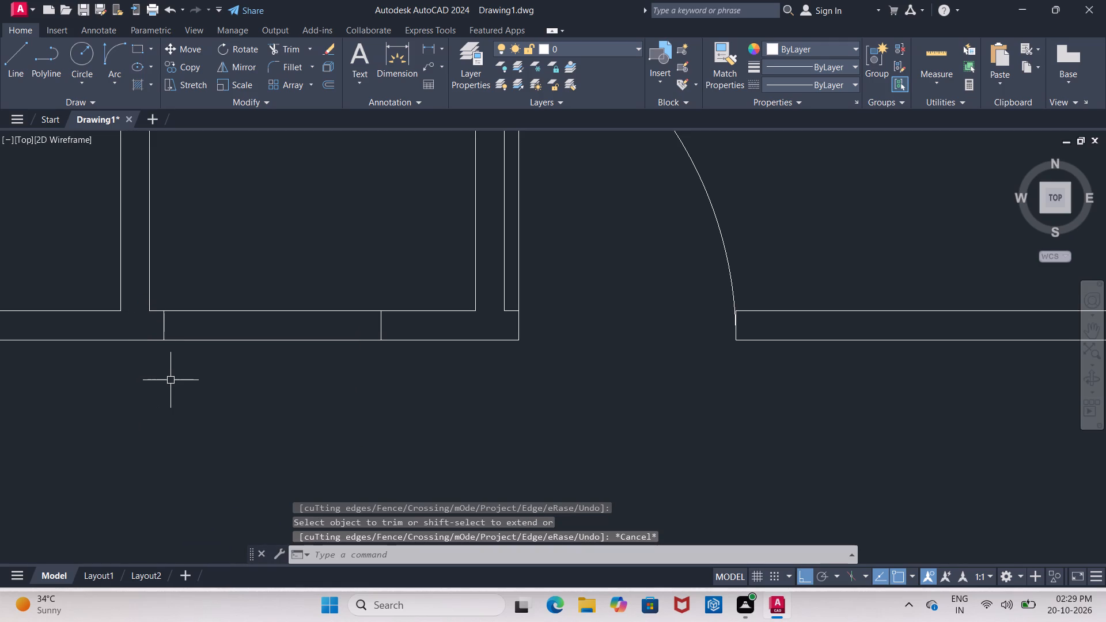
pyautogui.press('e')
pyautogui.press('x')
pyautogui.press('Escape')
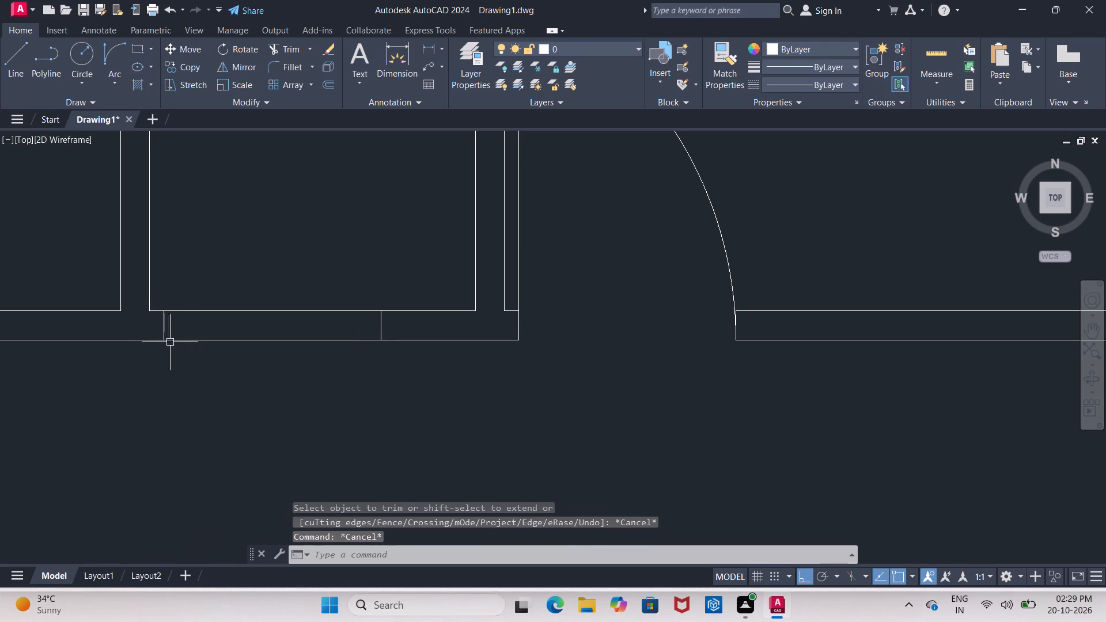
# Stretch the left jamb line's top end straight up through the right small room past its window wall.
pyautogui.click(162, 329)
pyautogui.scroll(-1, 177, 349)
pyautogui.click(168, 325)
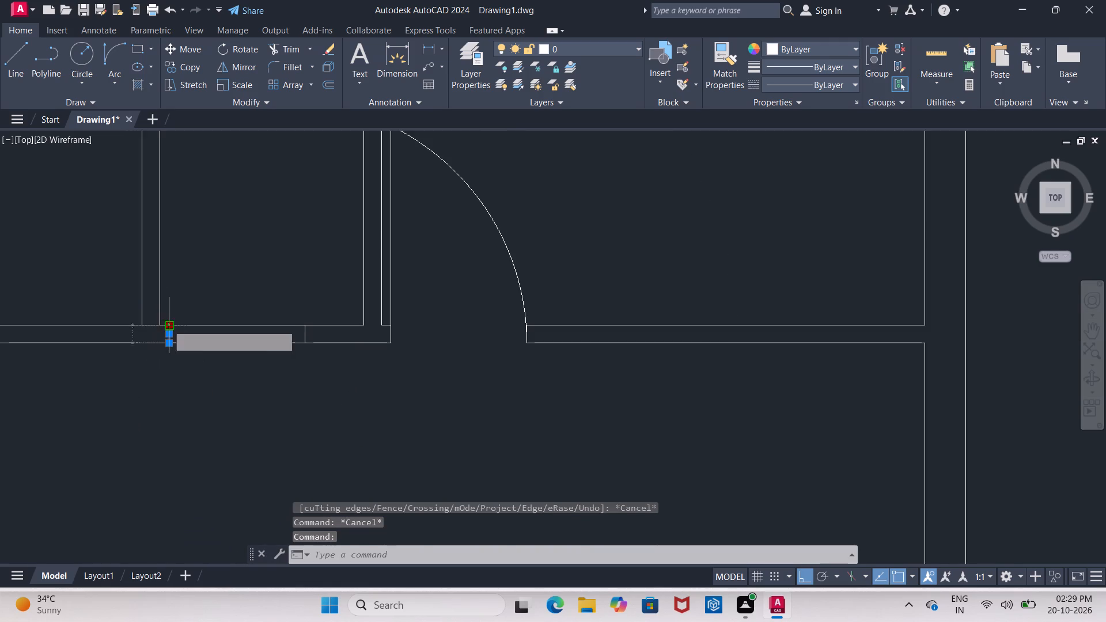
pyautogui.scroll(-4, 171, 317)
pyautogui.scroll(4, 170, 288)
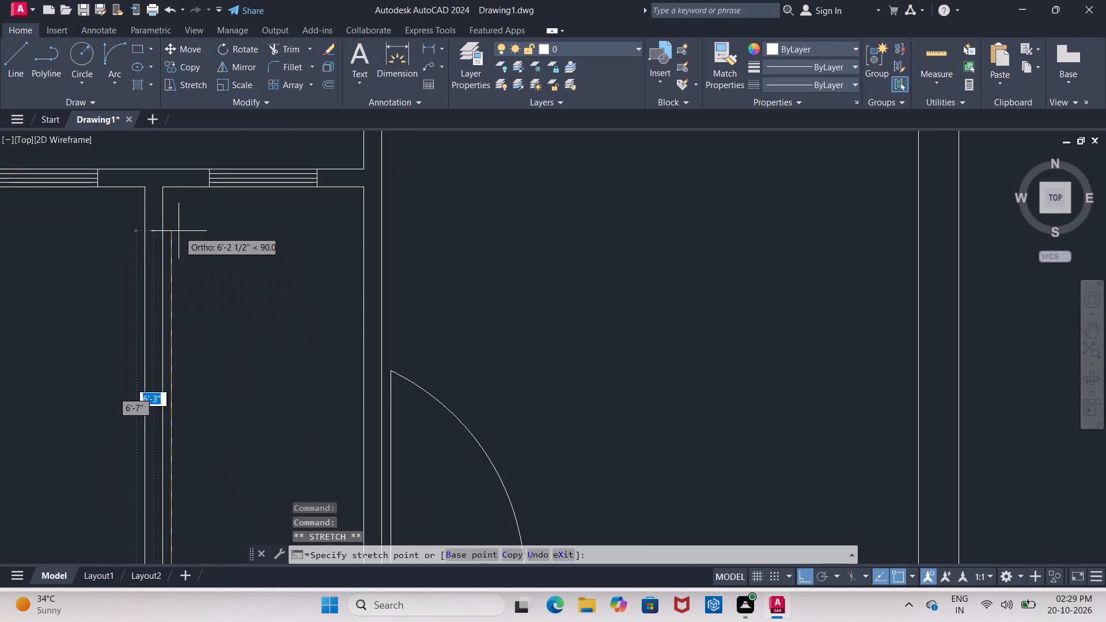
pyautogui.click(179, 147)
pyautogui.press('Escape')
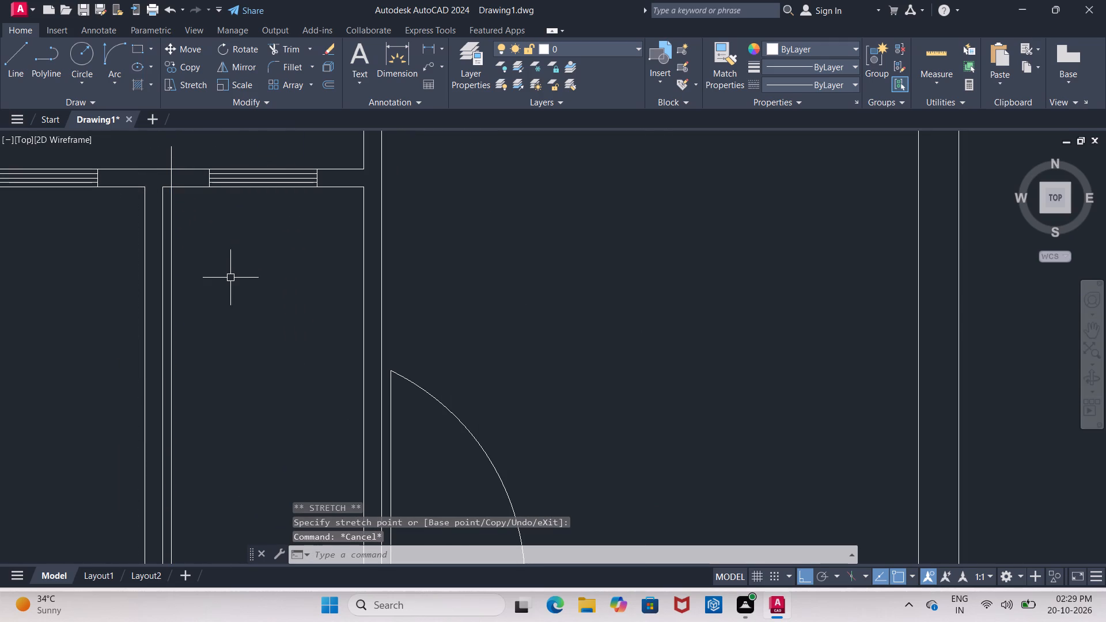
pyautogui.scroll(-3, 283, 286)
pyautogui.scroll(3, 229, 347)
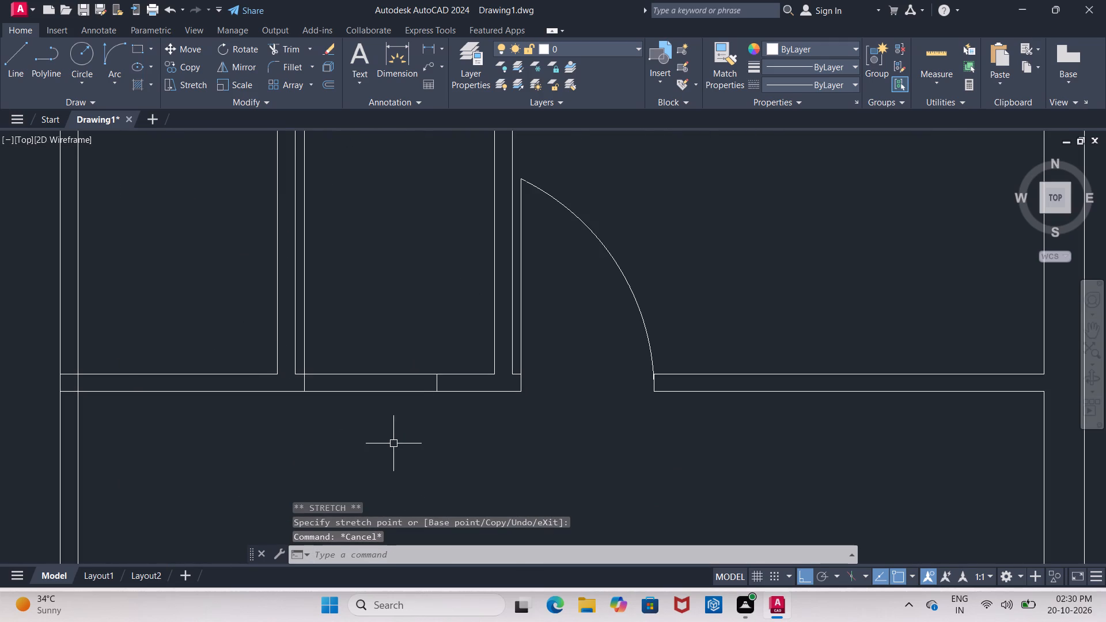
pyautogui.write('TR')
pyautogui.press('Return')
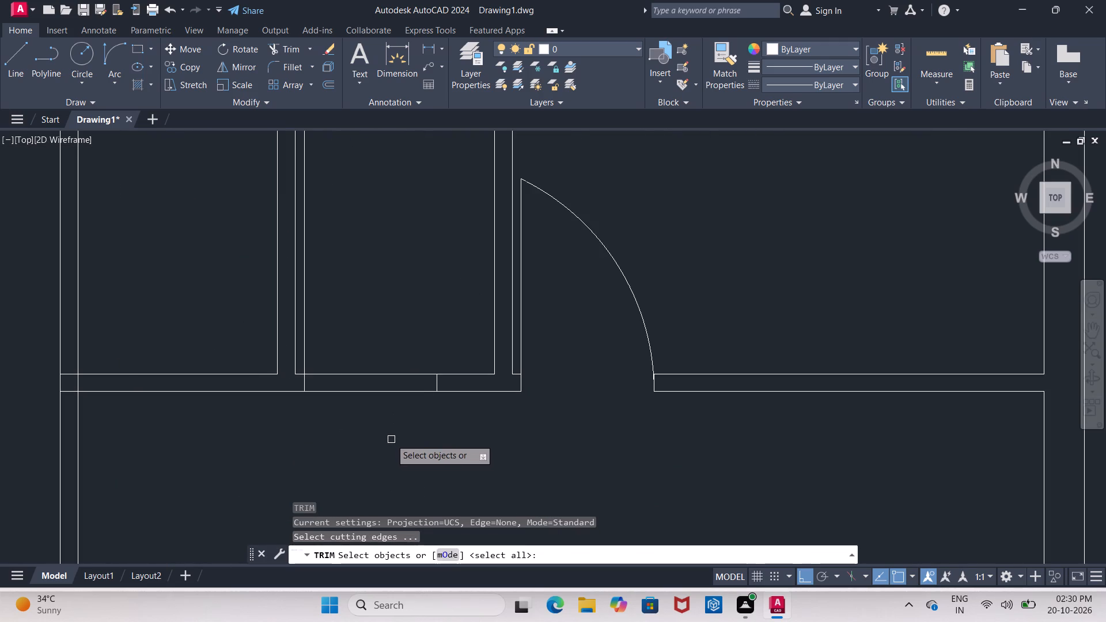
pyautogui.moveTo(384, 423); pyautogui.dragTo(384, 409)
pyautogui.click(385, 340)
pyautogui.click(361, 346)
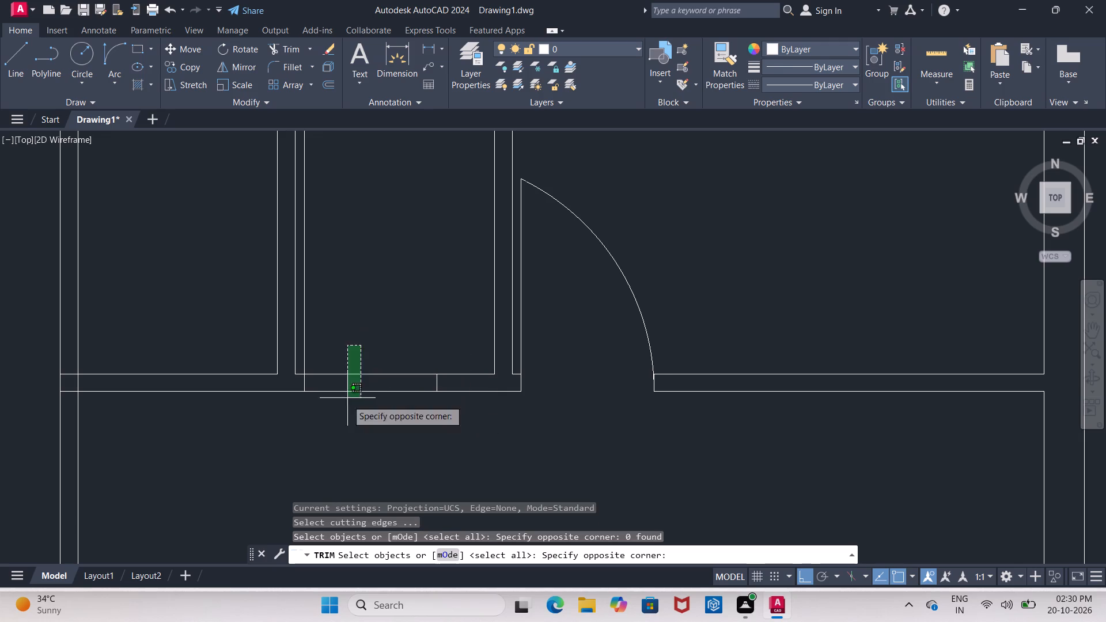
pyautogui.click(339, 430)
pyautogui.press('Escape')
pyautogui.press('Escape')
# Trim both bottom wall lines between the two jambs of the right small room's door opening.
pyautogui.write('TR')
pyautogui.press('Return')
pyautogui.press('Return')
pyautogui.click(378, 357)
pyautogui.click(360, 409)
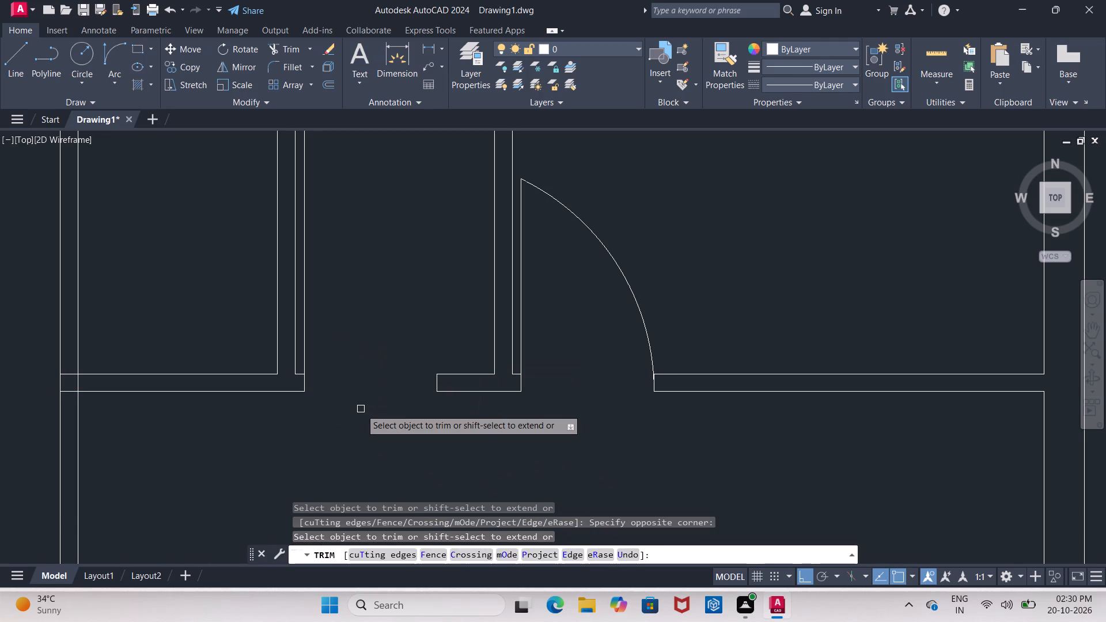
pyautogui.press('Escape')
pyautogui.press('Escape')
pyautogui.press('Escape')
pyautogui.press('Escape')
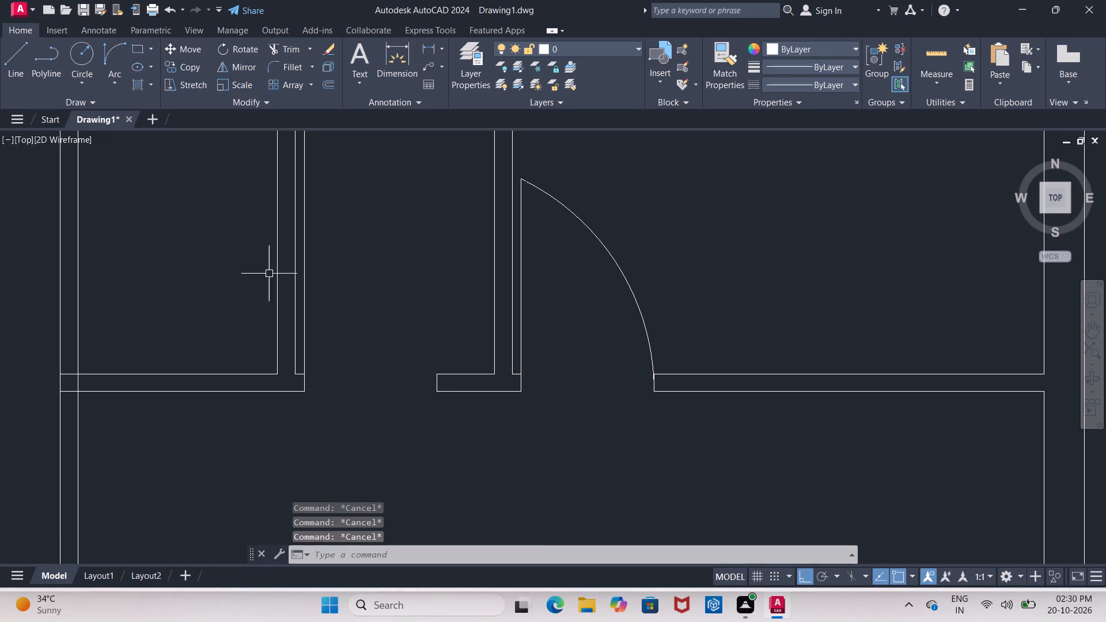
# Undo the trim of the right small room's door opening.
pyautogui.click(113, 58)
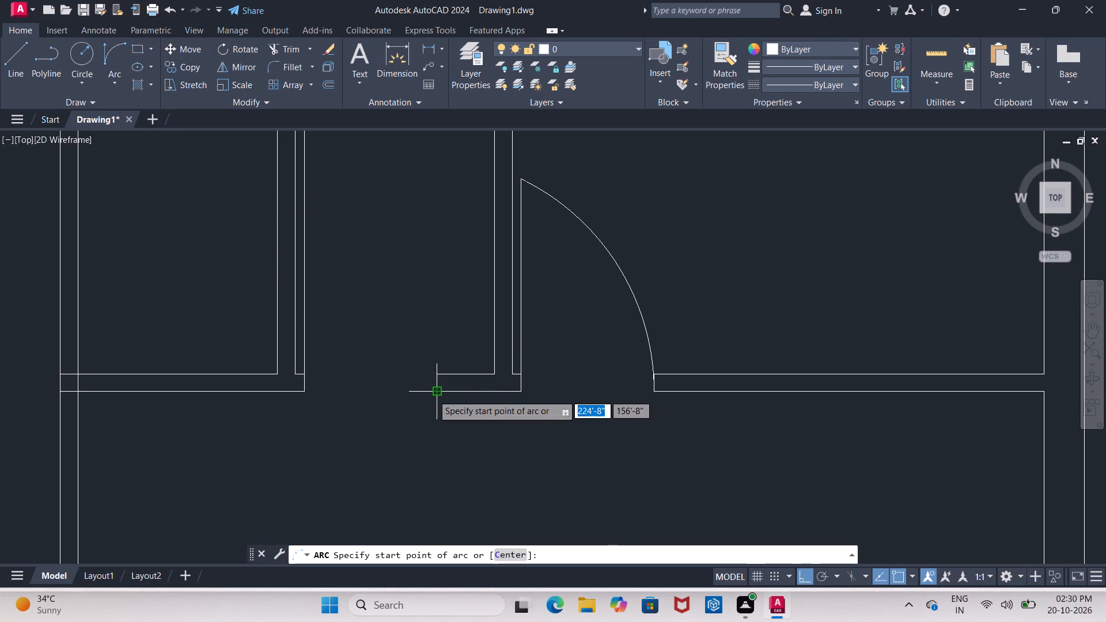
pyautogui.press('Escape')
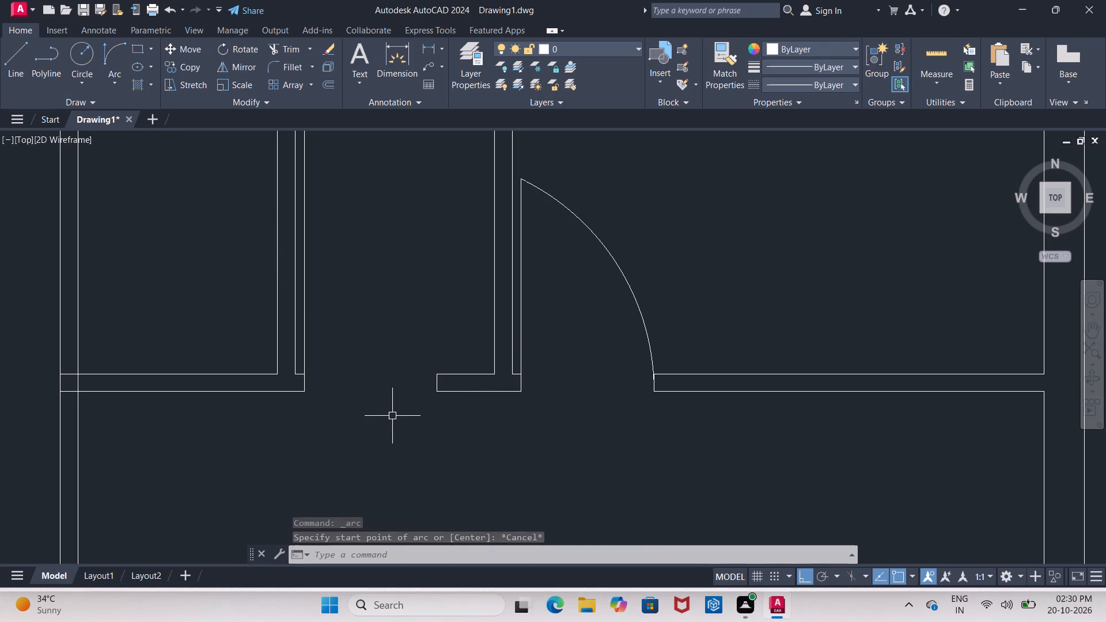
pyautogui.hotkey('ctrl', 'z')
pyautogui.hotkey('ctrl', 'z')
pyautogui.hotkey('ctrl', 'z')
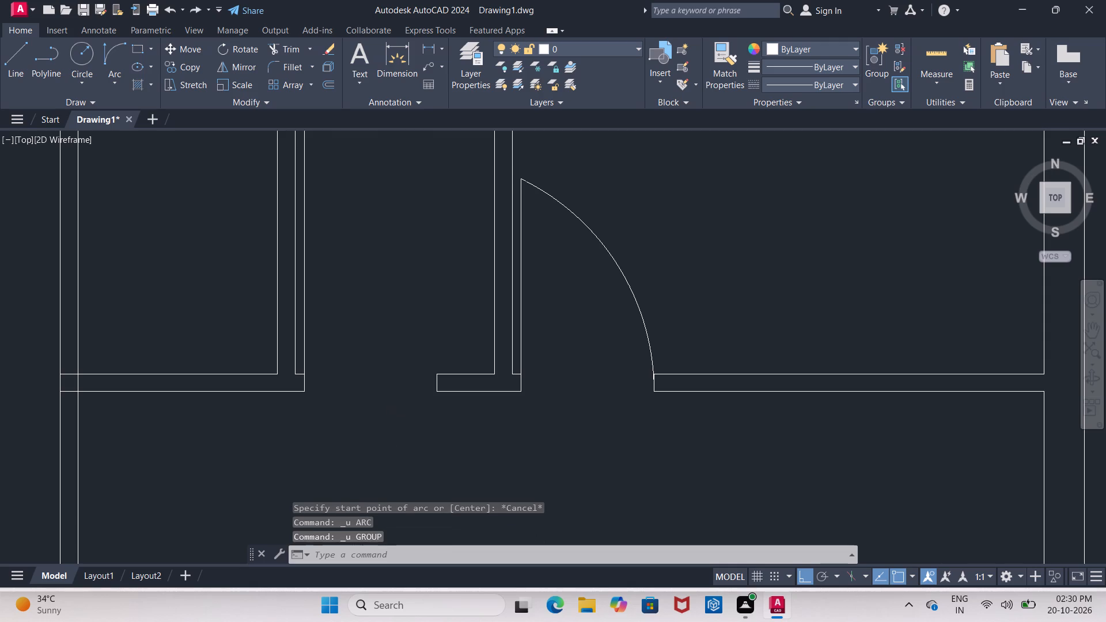
# Offset the small rooms' bottom wall lower line 4' upward as a guide line for the door leaf height.
pyautogui.press('o')
pyautogui.press('Return')
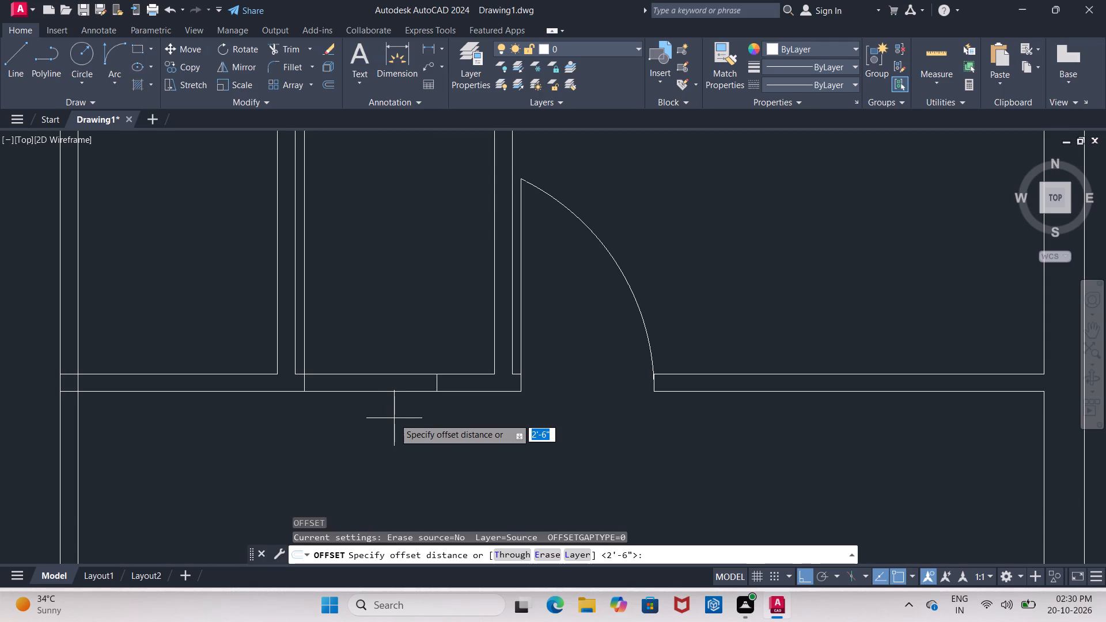
pyautogui.press('4')
pyautogui.press("'")
pyautogui.press('Return')
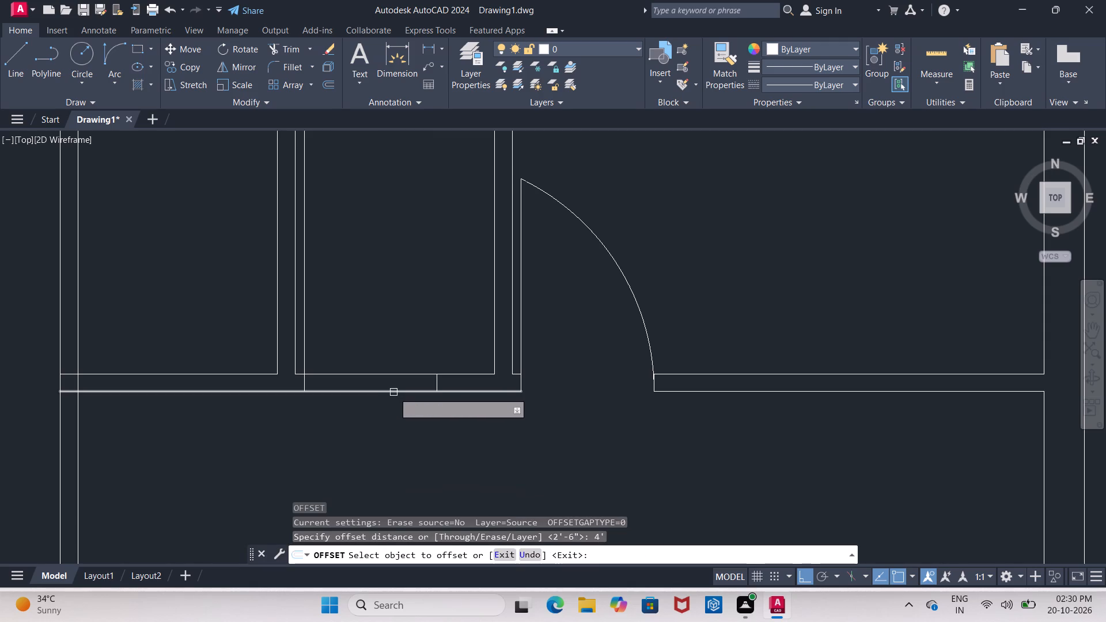
pyautogui.click(394, 395)
pyautogui.click(397, 338)
pyautogui.press('Escape')
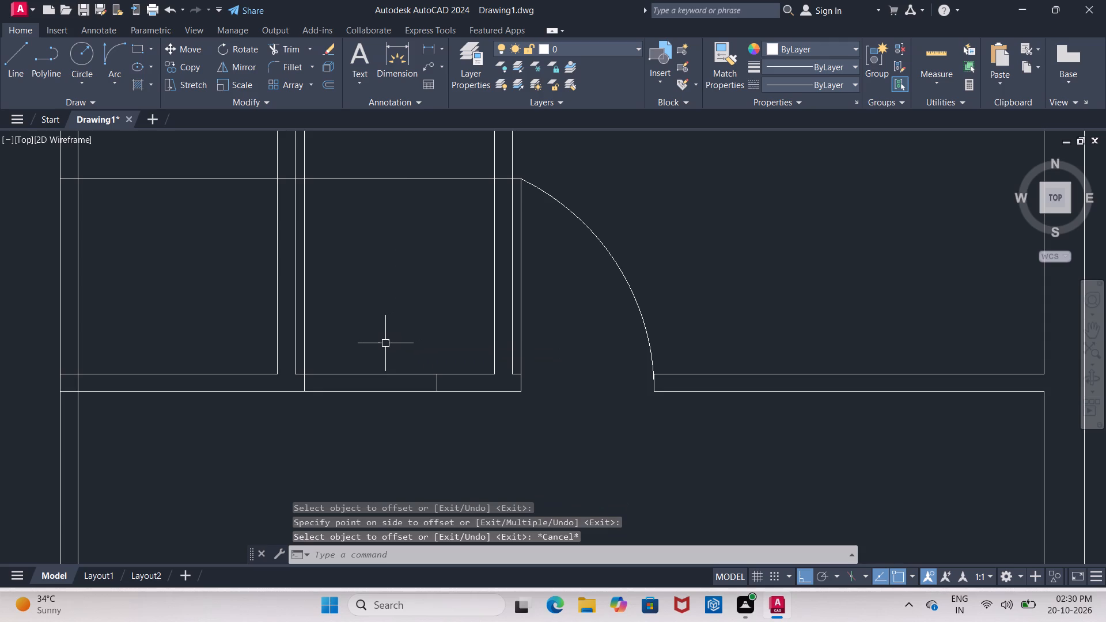
pyautogui.press('Escape')
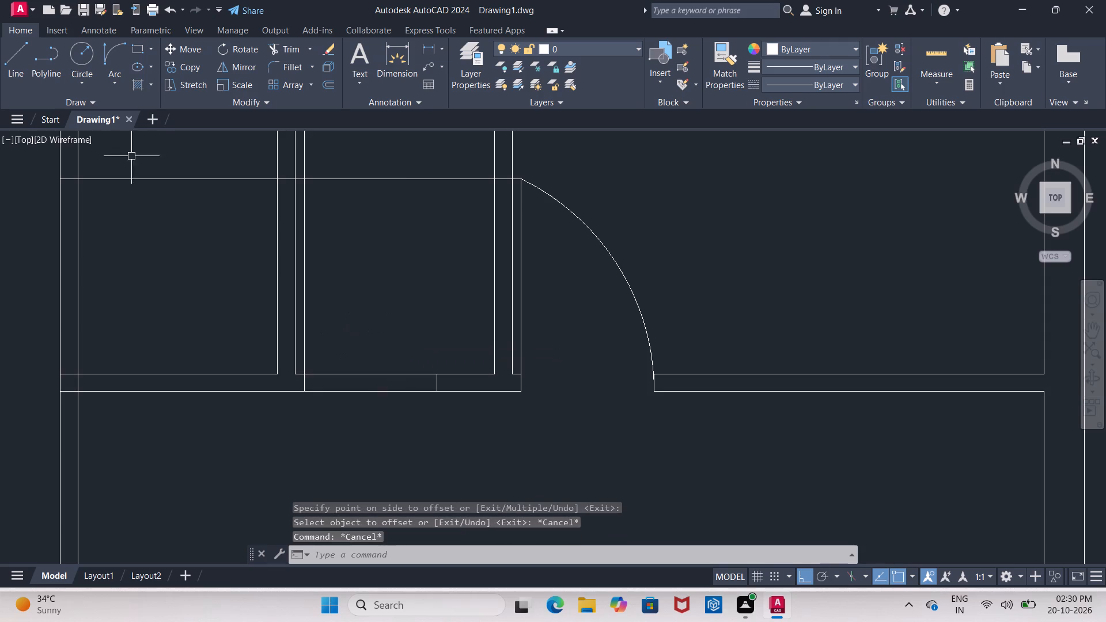
# Draw the door swing arc from the right jamb's lower end to the left jamb line at the guide line, with a vertical start direction.
pyautogui.click(107, 57)
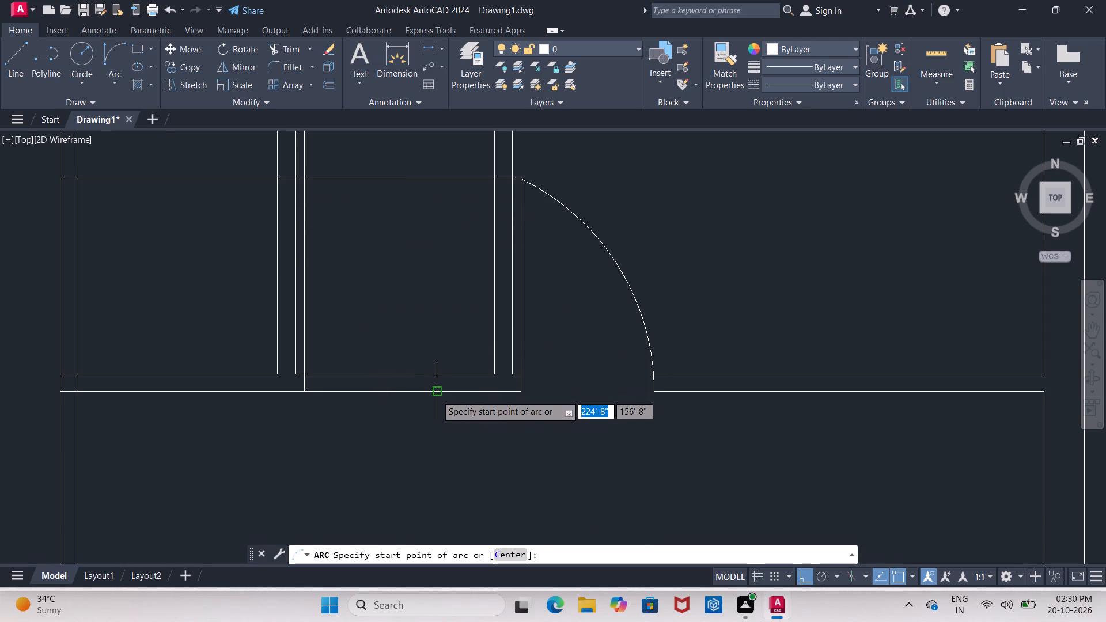
pyautogui.click(436, 395)
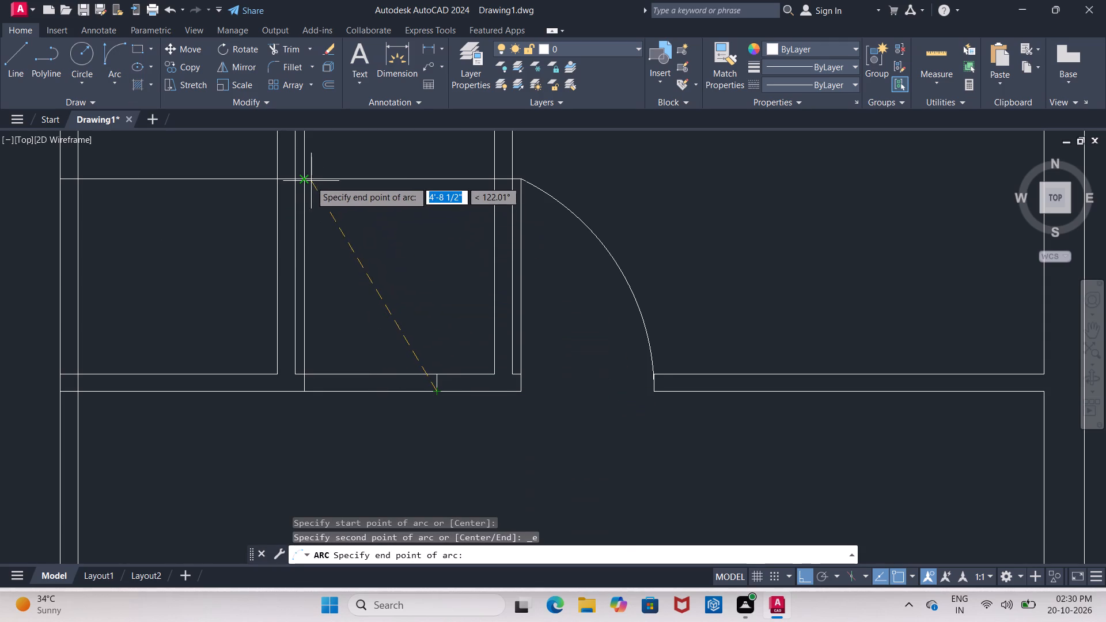
pyautogui.click(305, 182)
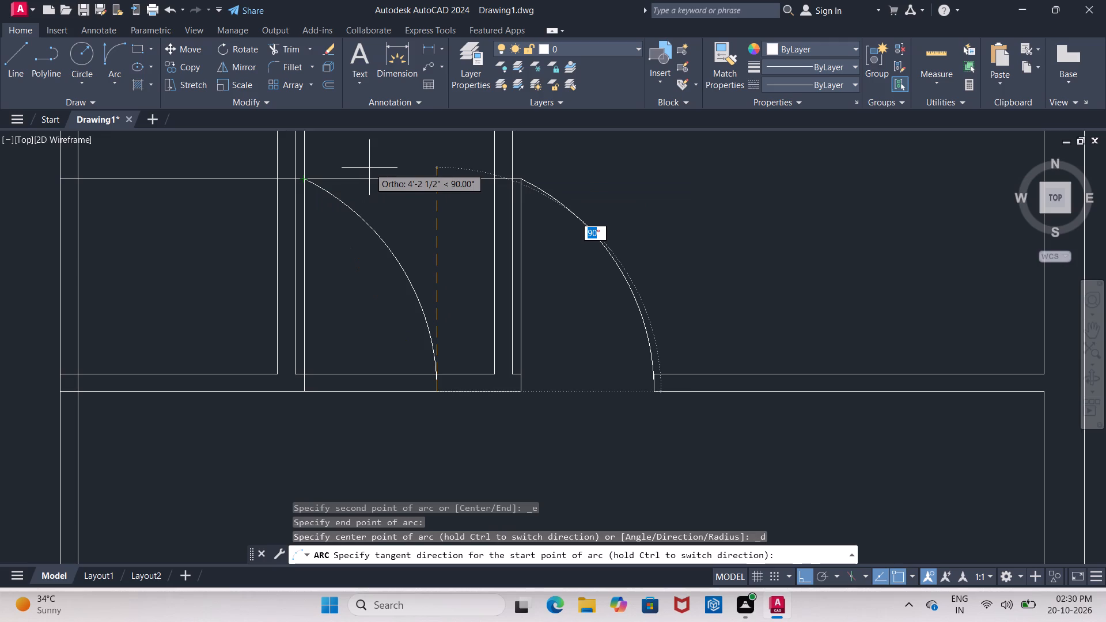
pyautogui.click(373, 163)
pyautogui.press('Escape')
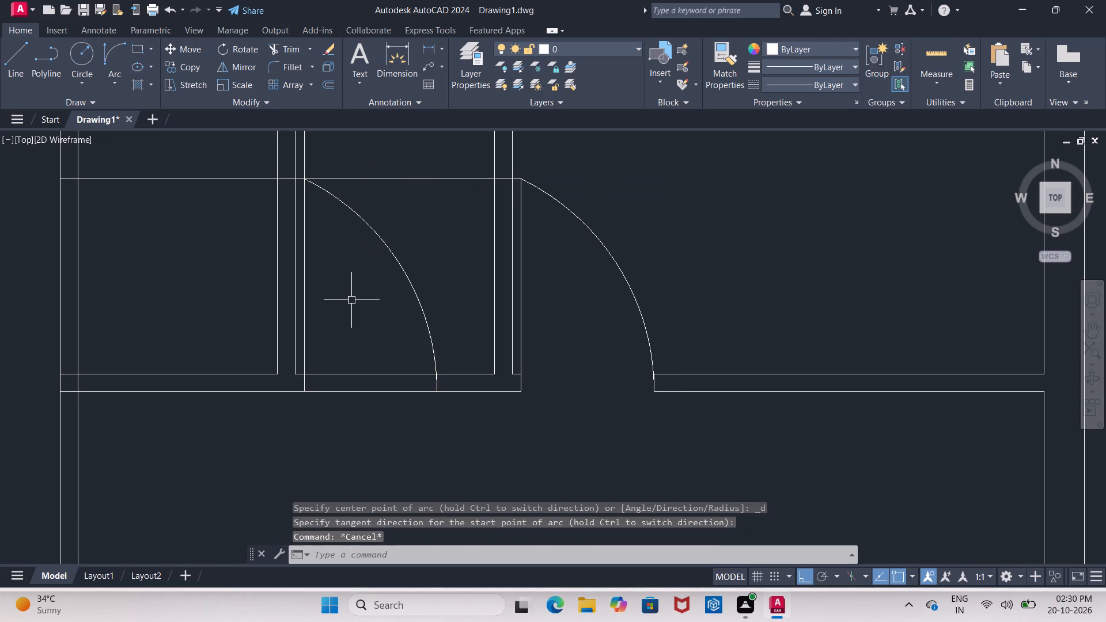
# Trim the guide line across the right small room and its left partition, and the left jamb line above the swing arc.
pyautogui.write('TR')
pyautogui.press('Return')
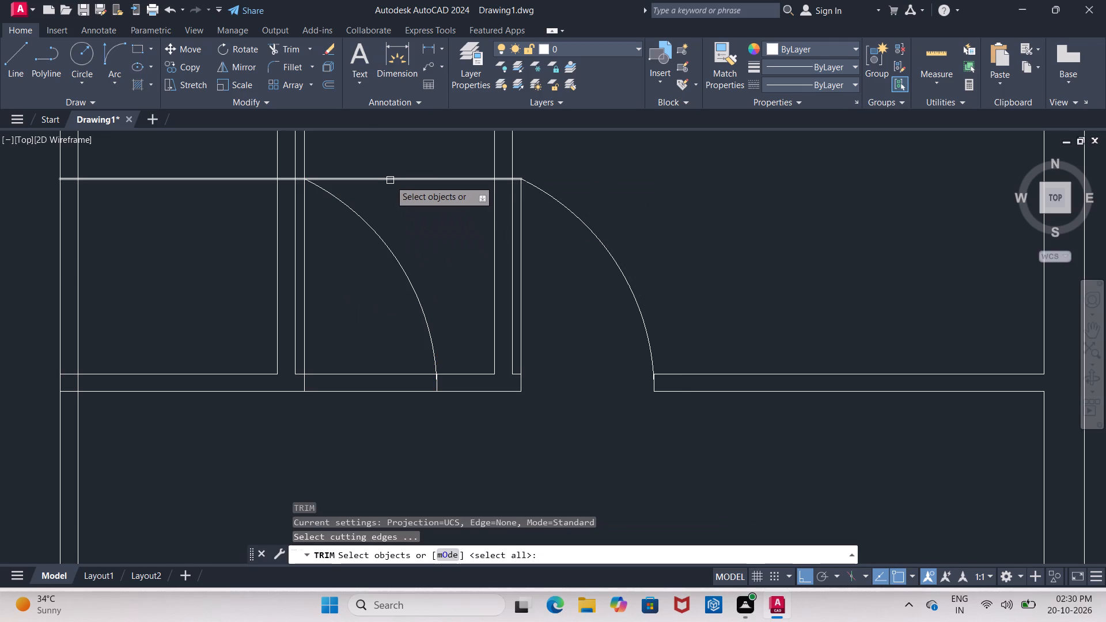
pyautogui.press('Return')
pyautogui.click(389, 180)
pyautogui.scroll(3, 298, 179)
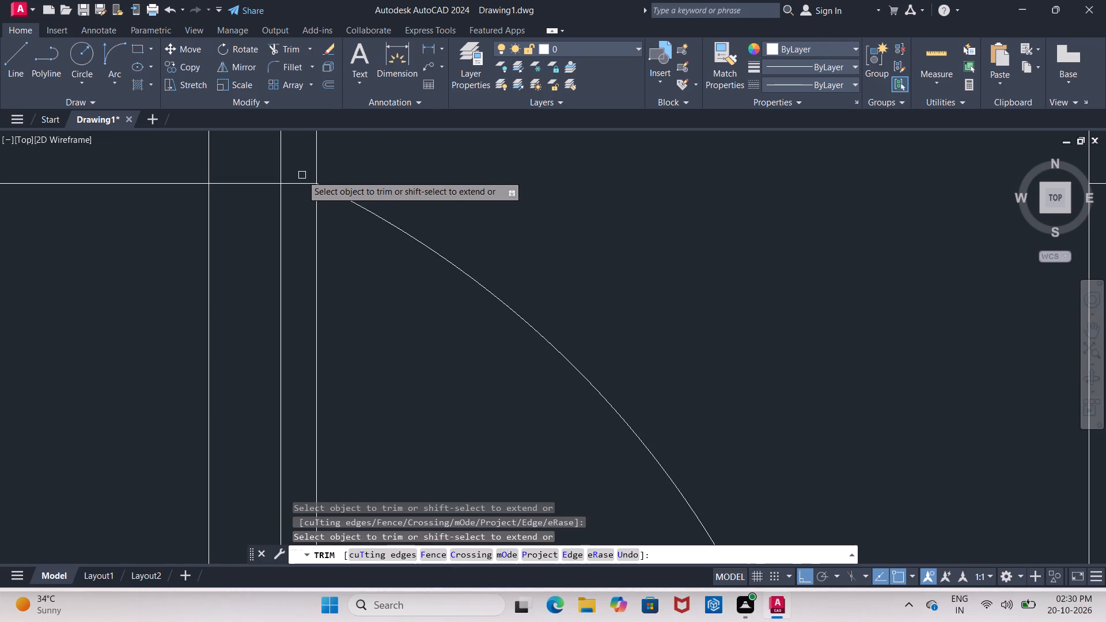
pyautogui.click(301, 181)
pyautogui.click(317, 171)
pyautogui.click(257, 181)
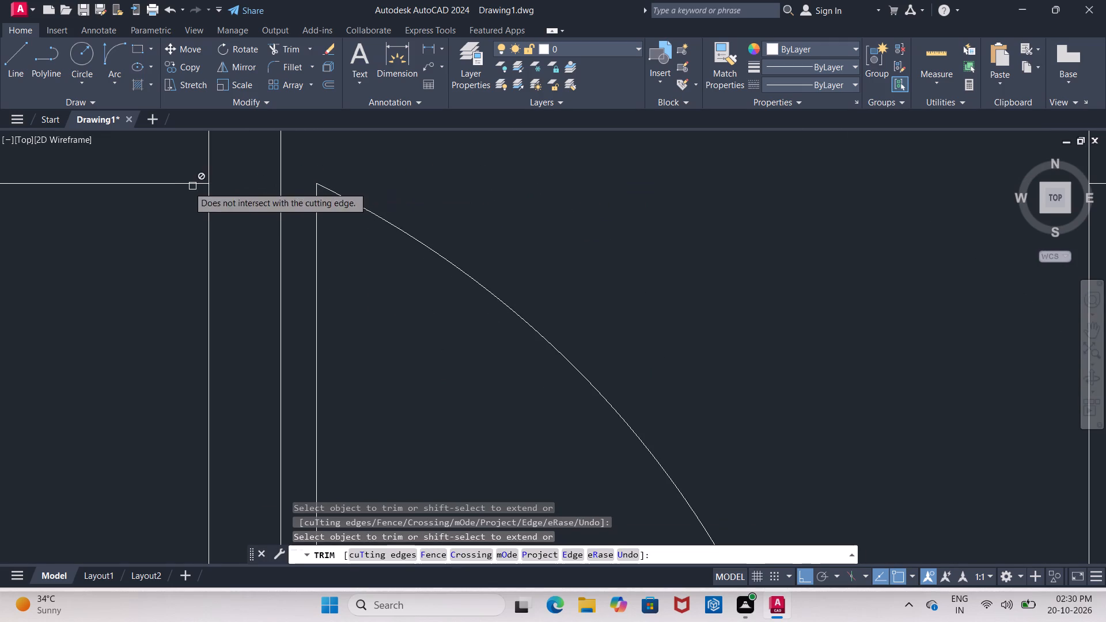
pyautogui.click(188, 187)
# Trim both bottom wall lines between the two jambs of the right small room's door opening.
pyautogui.scroll(-4, 379, 175)
pyautogui.scroll(3, 445, 371)
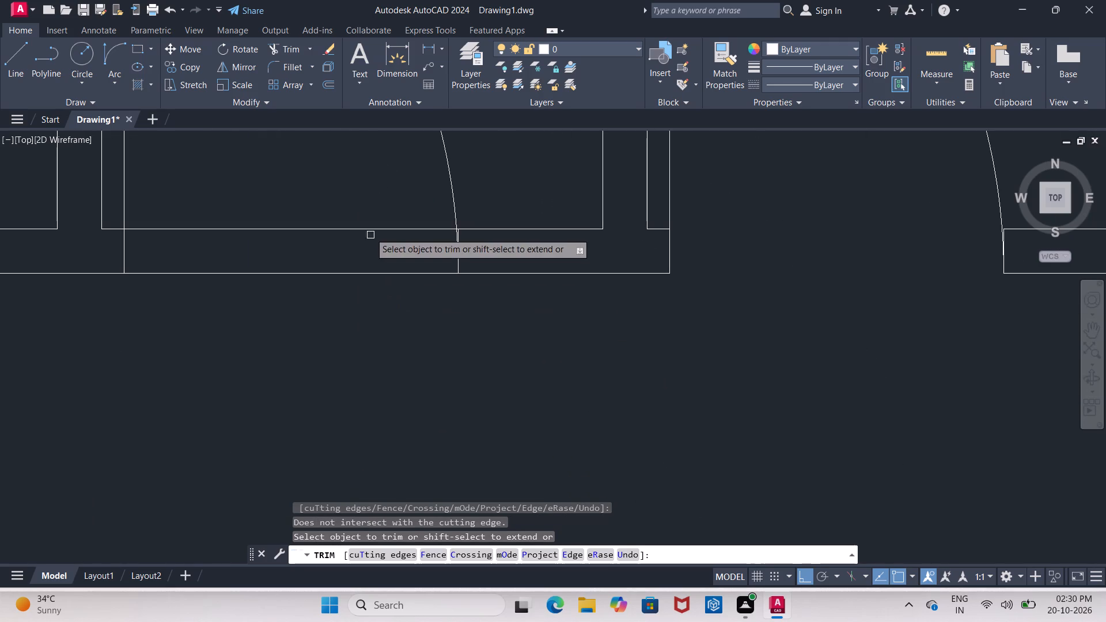
pyautogui.moveTo(368, 206); pyautogui.dragTo(361, 210)
pyautogui.click(326, 314)
pyautogui.scroll(-3, 408, 328)
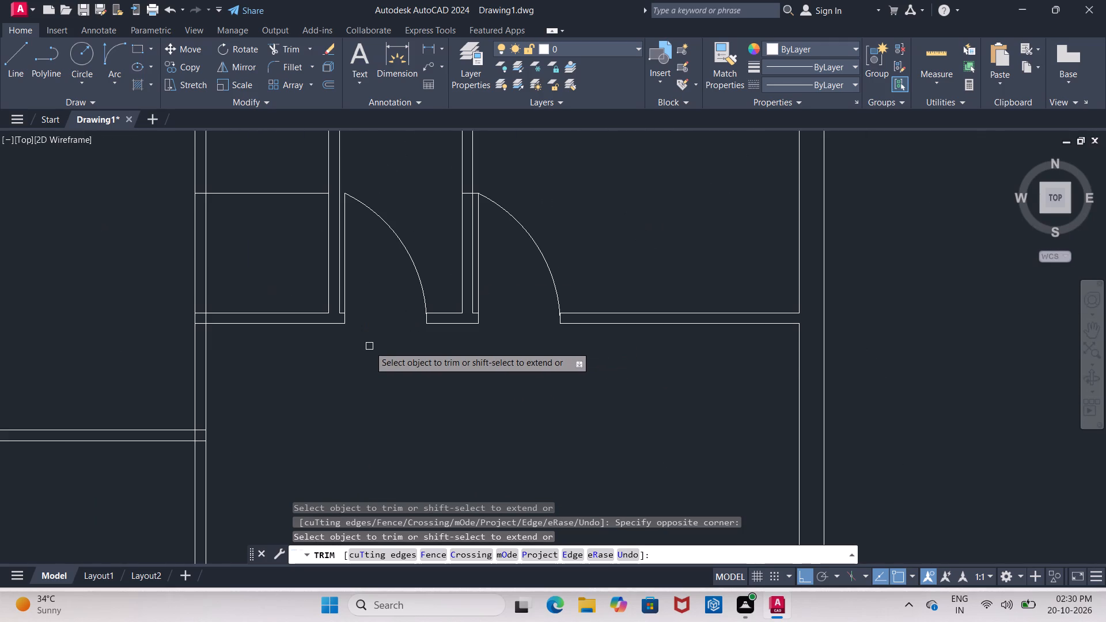
pyautogui.scroll(4, 482, 220)
pyautogui.scroll(-3, 455, 231)
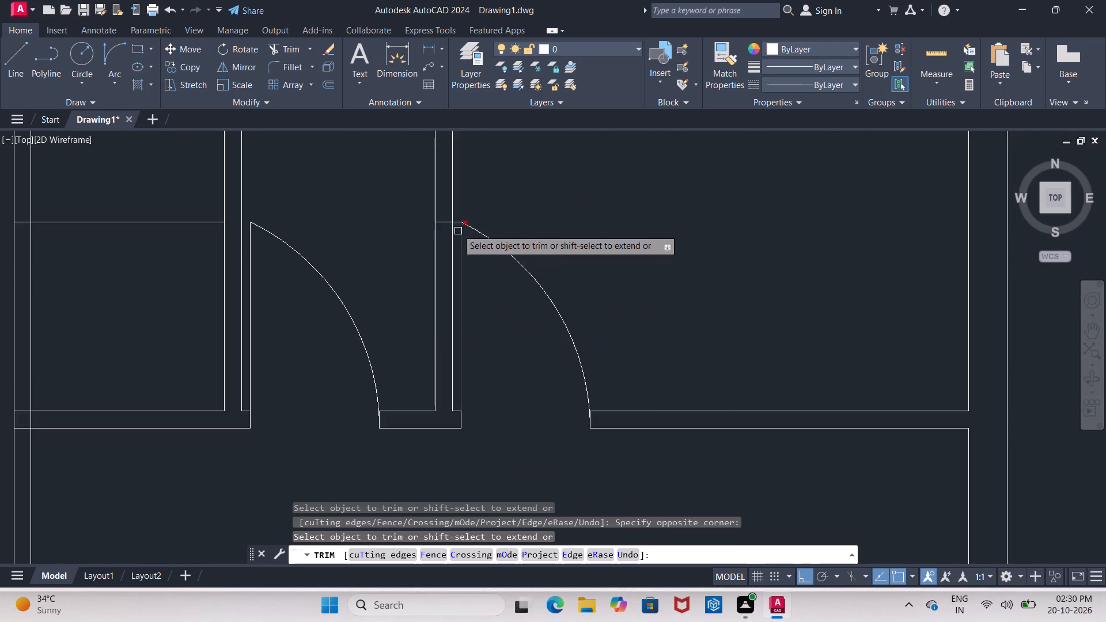
# Remove the remaining guide line pieces beside the other door's leaf and across the left small room.
pyautogui.scroll(4, 456, 215)
pyautogui.click(391, 261)
pyautogui.click(455, 260)
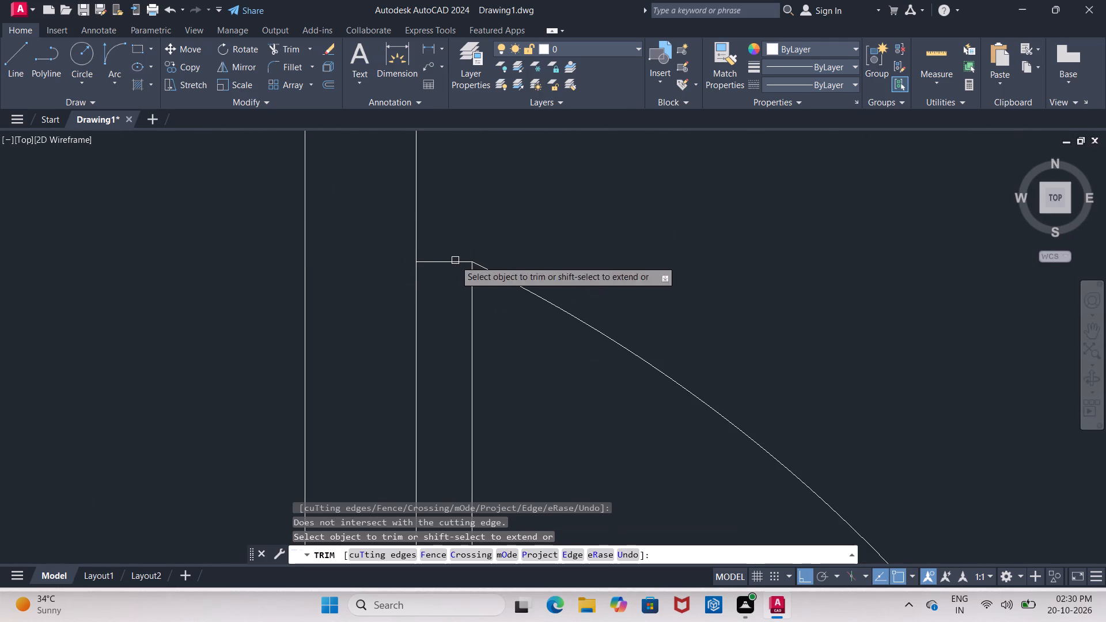
pyautogui.click(450, 264)
pyautogui.press('Escape')
pyautogui.click(448, 261)
pyautogui.press('Delete')
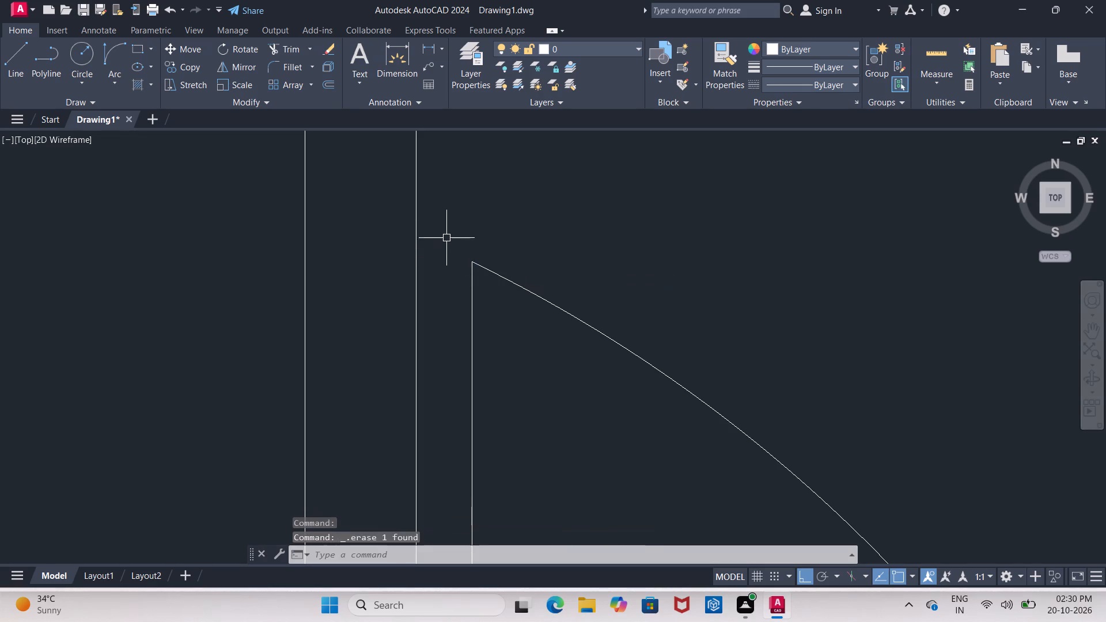
pyautogui.scroll(-3, 454, 211)
pyautogui.scroll(-2, 413, 363)
pyautogui.scroll(1, 267, 369)
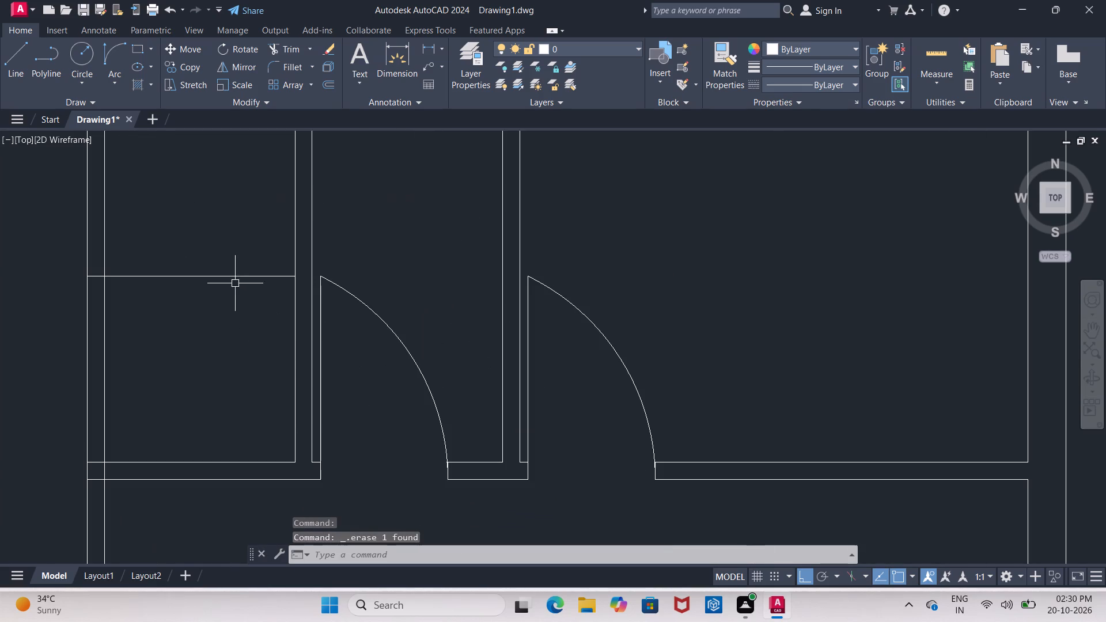
pyautogui.click(233, 278)
pyautogui.press('Delete')
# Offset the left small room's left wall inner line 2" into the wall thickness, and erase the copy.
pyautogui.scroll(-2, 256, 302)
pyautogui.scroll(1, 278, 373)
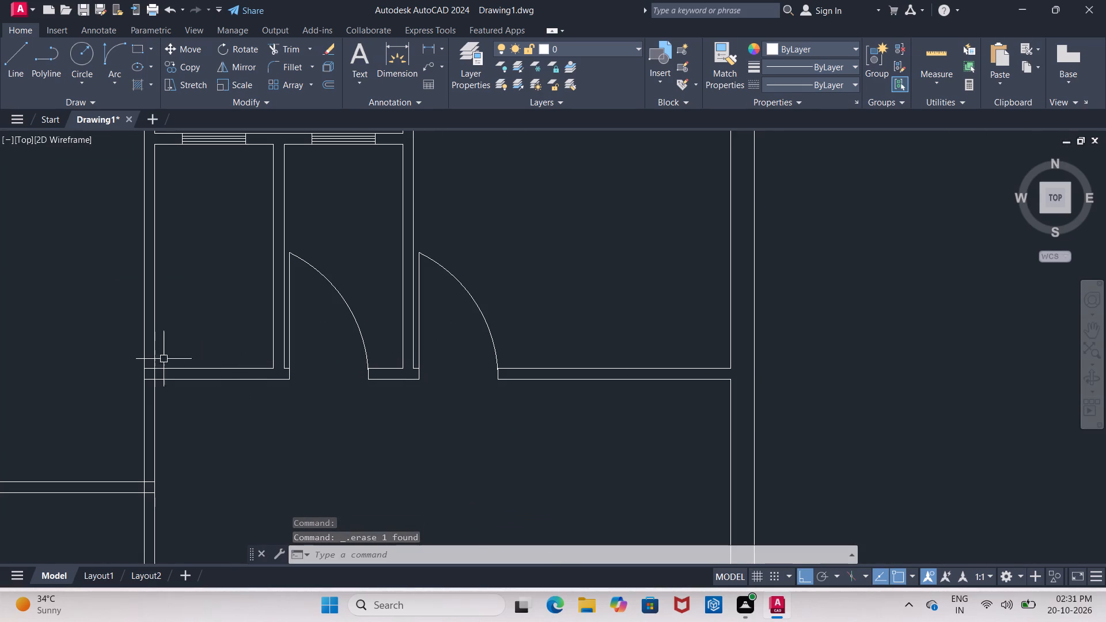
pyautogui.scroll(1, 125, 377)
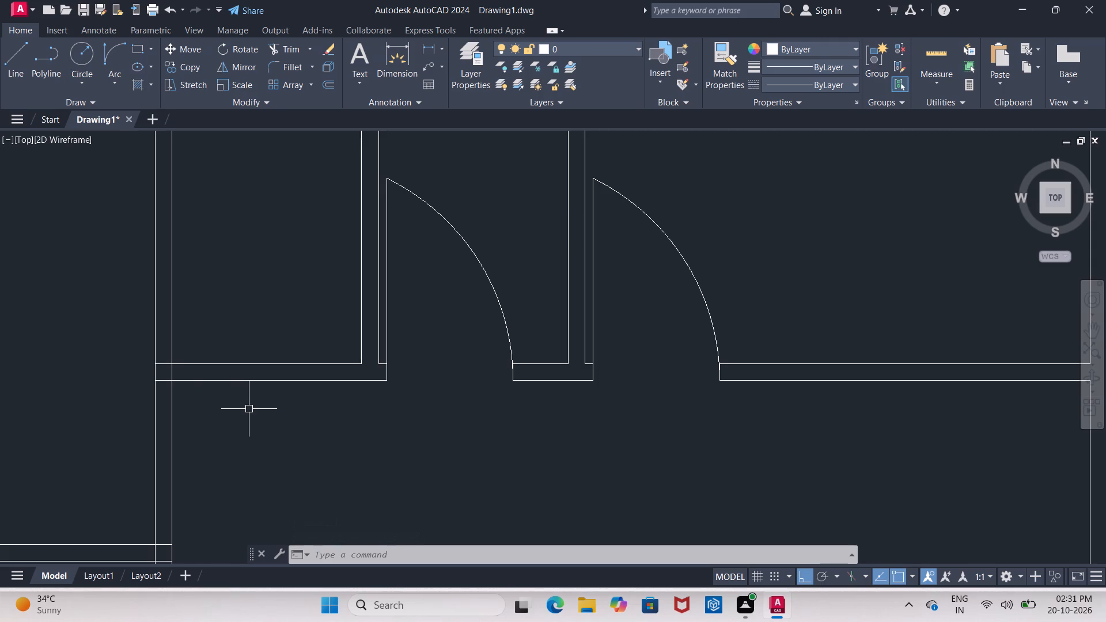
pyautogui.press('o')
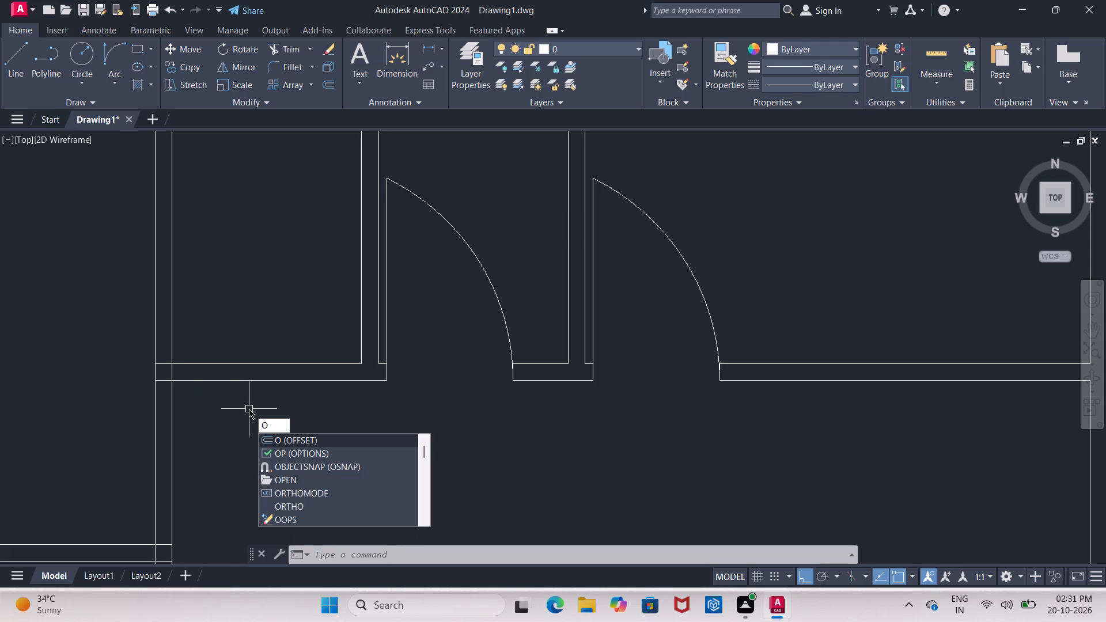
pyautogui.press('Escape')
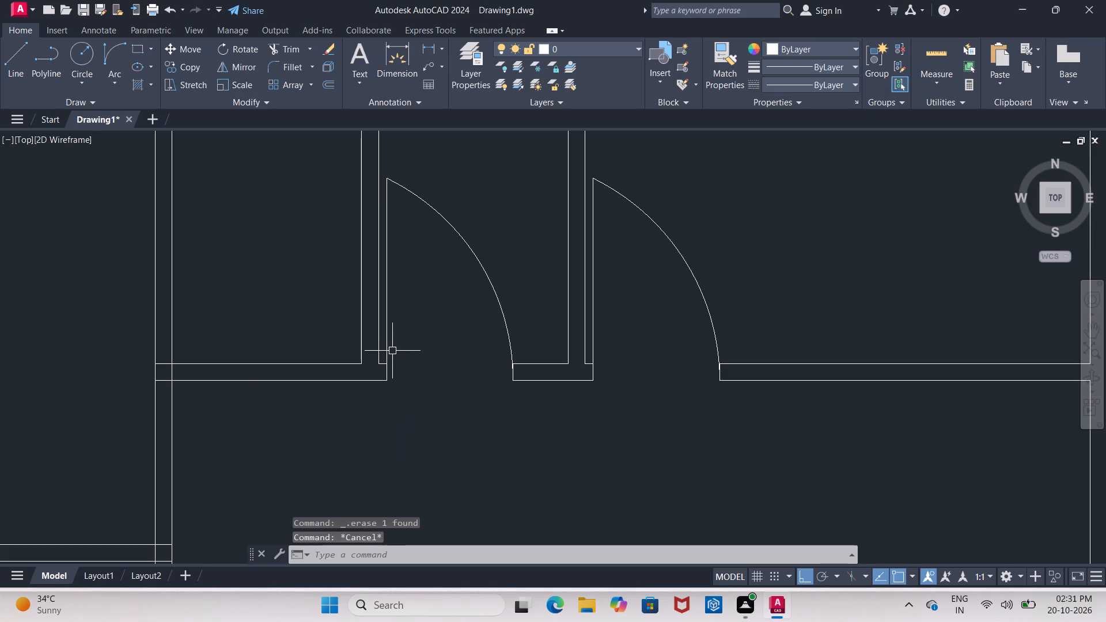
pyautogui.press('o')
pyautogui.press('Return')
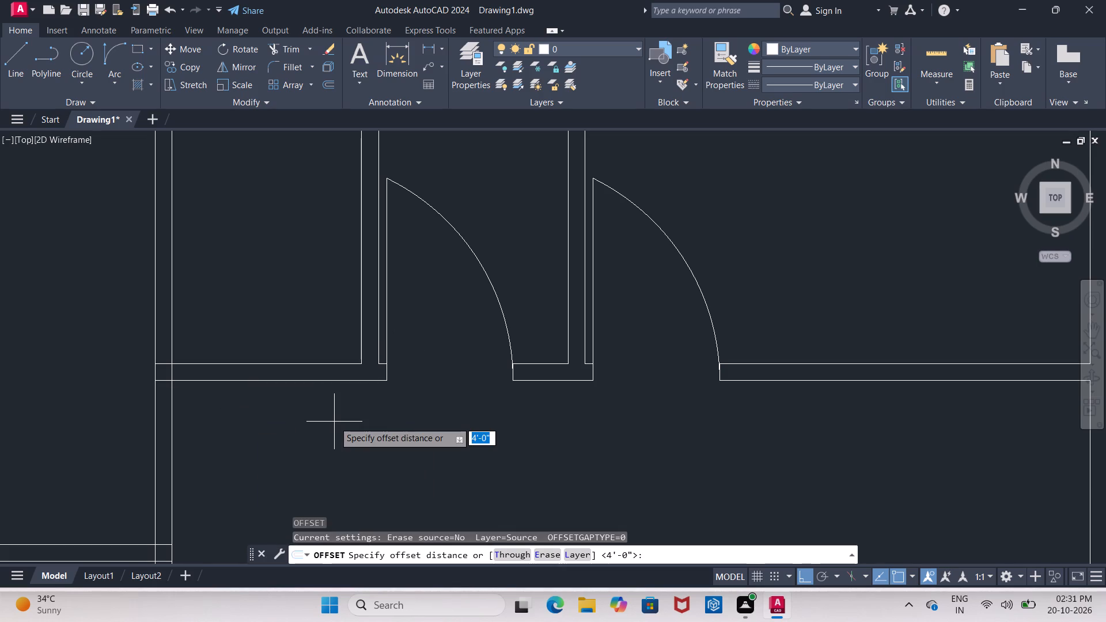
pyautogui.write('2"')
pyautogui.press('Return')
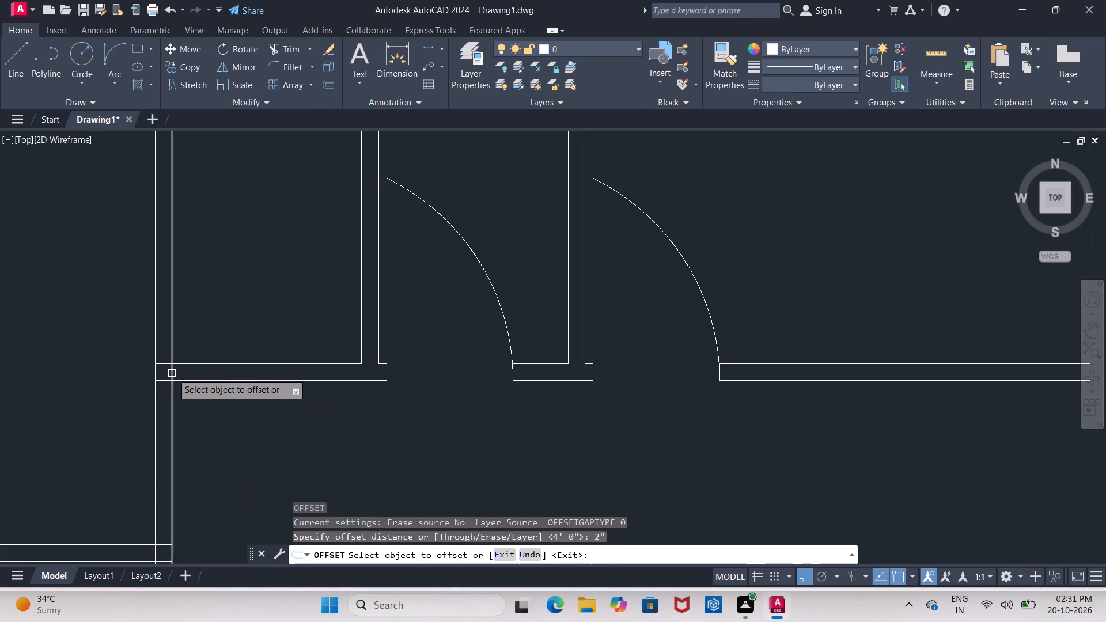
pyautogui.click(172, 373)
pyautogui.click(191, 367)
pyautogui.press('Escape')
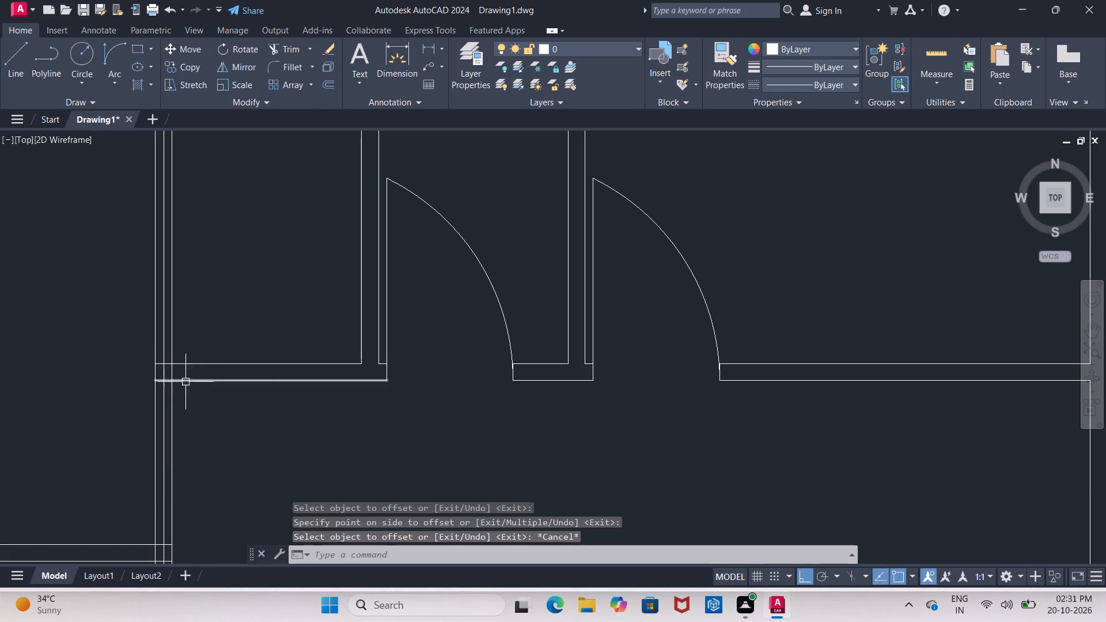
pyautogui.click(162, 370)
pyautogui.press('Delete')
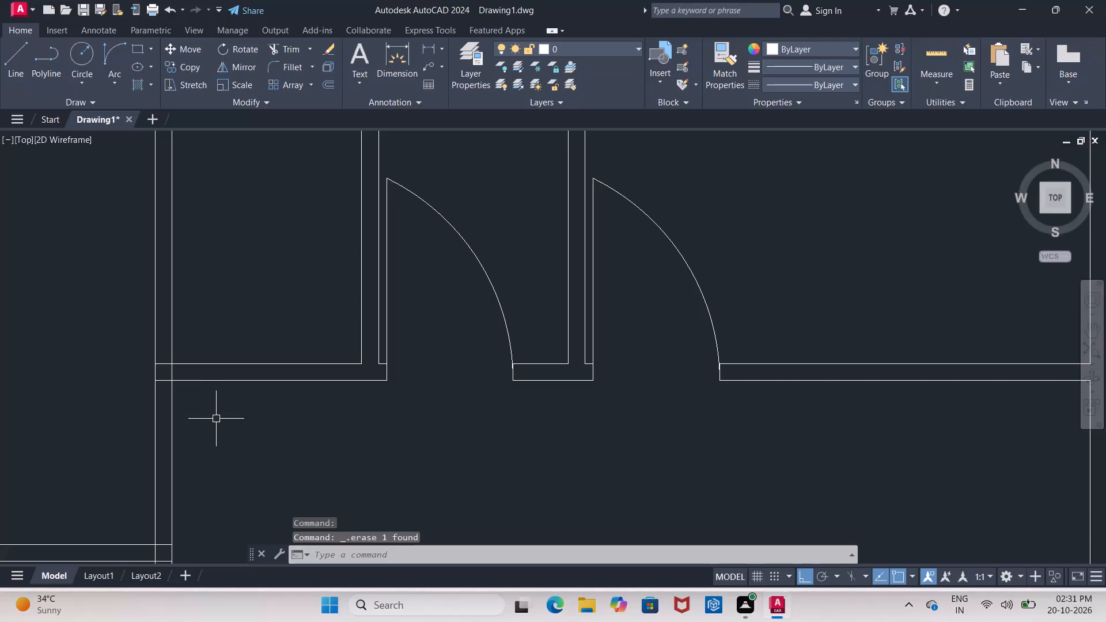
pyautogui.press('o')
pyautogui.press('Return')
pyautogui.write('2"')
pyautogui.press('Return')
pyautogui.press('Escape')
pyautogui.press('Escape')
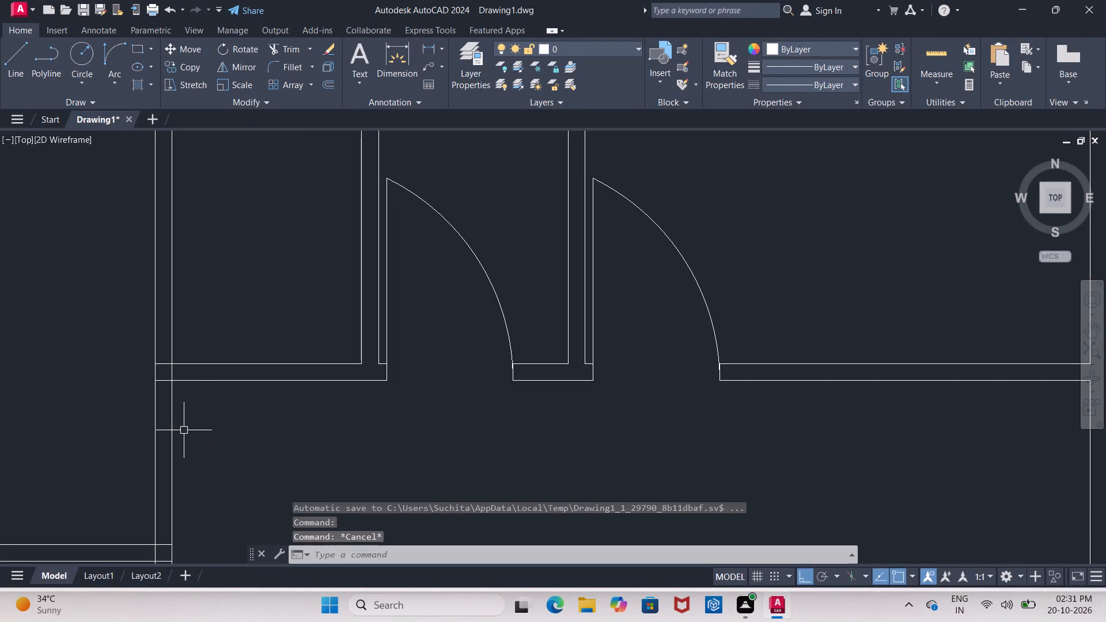
# Offset the left small room's left wall inner line 2" into the room.
pyautogui.press('o')
pyautogui.press('Return')
pyautogui.press('2')
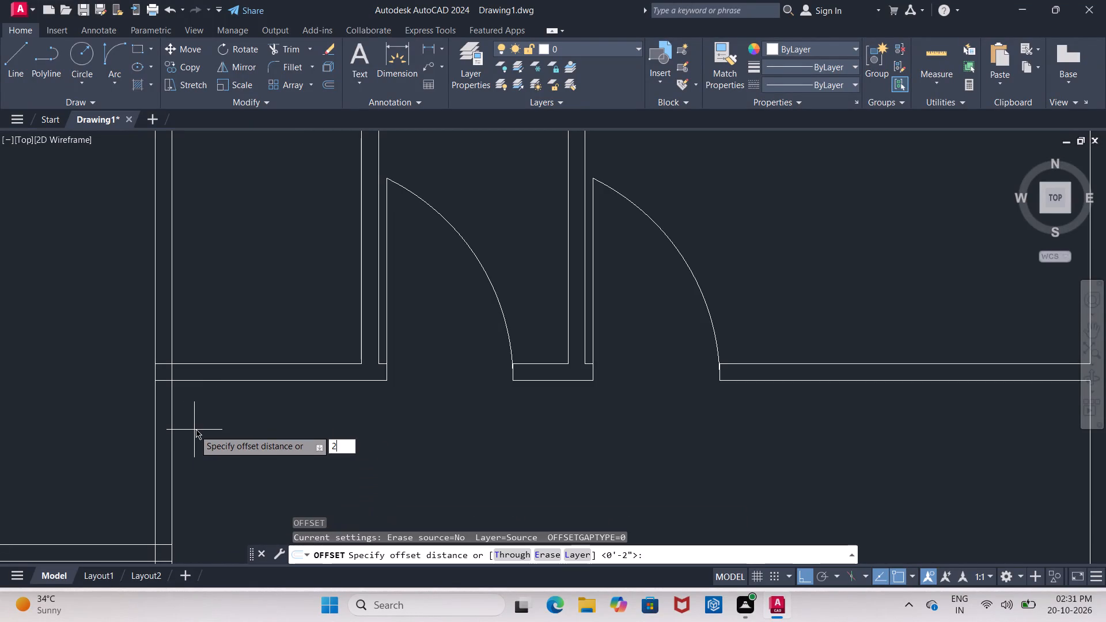
pyautogui.hotkey('shift', '"')
pyautogui.press('Return')
pyautogui.click(173, 428)
pyautogui.click(206, 423)
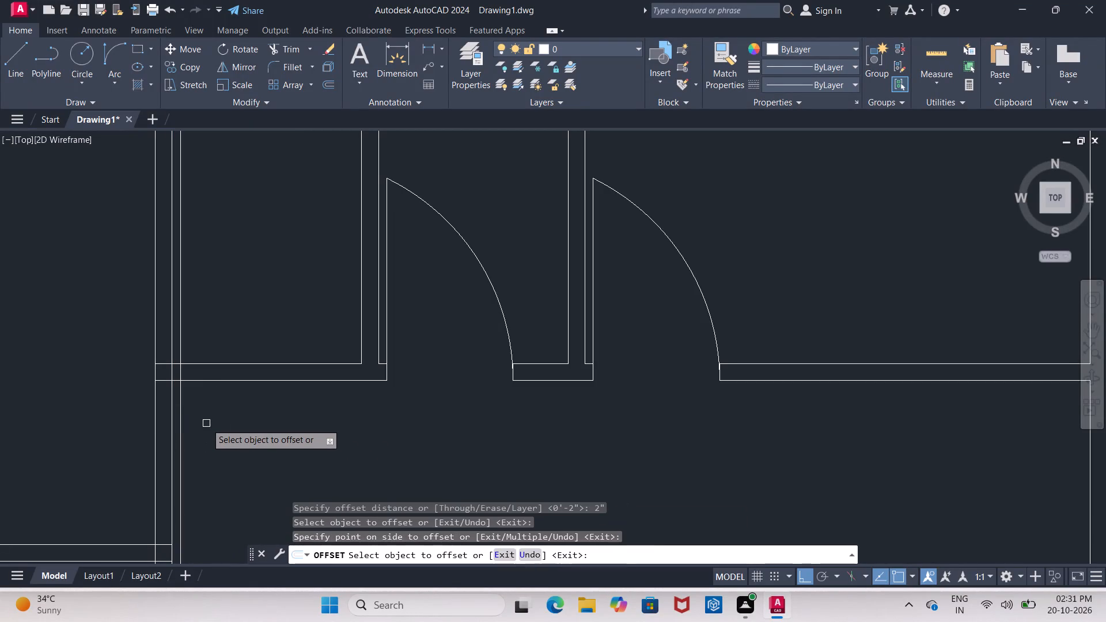
pyautogui.press('Escape')
# Trim the offset line above and below the bottom wall so only the jamb across the wall thickness is left.
pyautogui.write('TR')
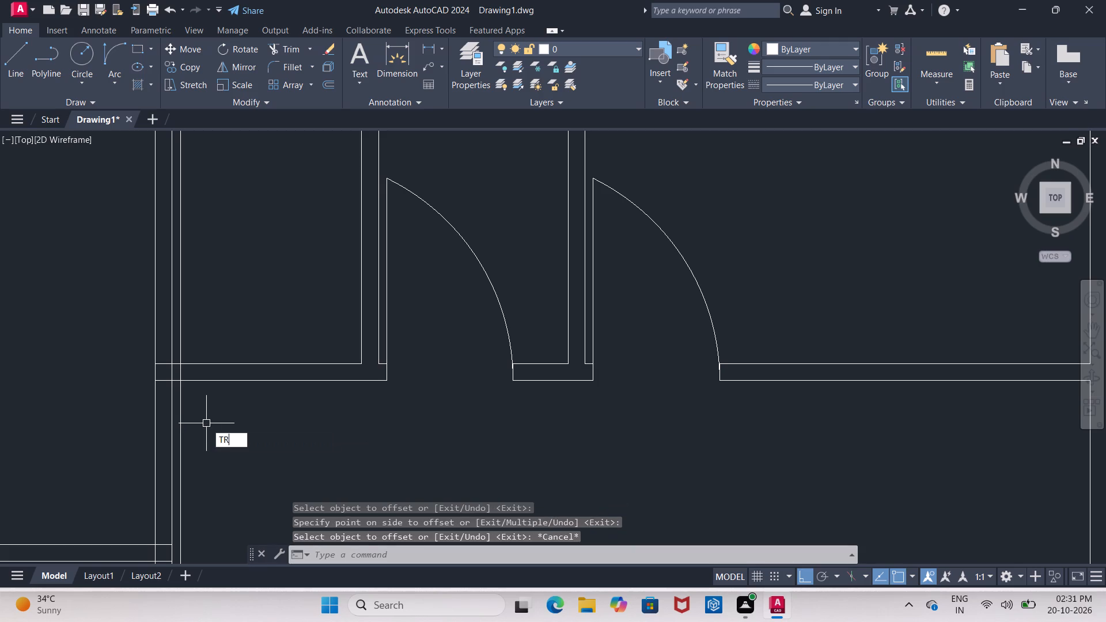
pyautogui.press('Return')
pyautogui.press('Return')
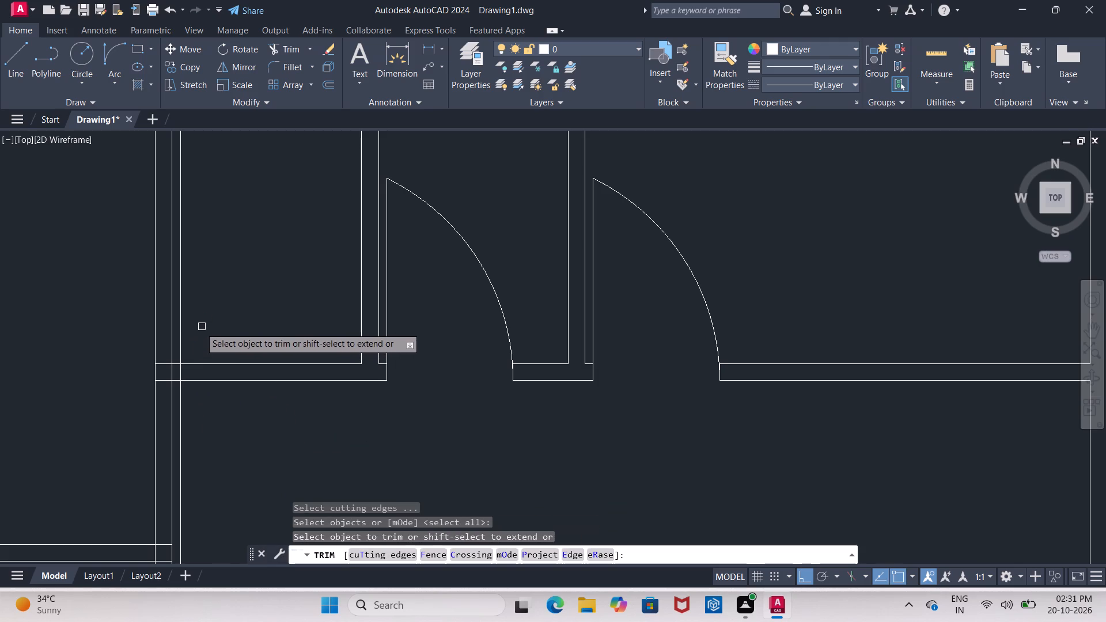
pyautogui.click(183, 336)
pyautogui.click(182, 407)
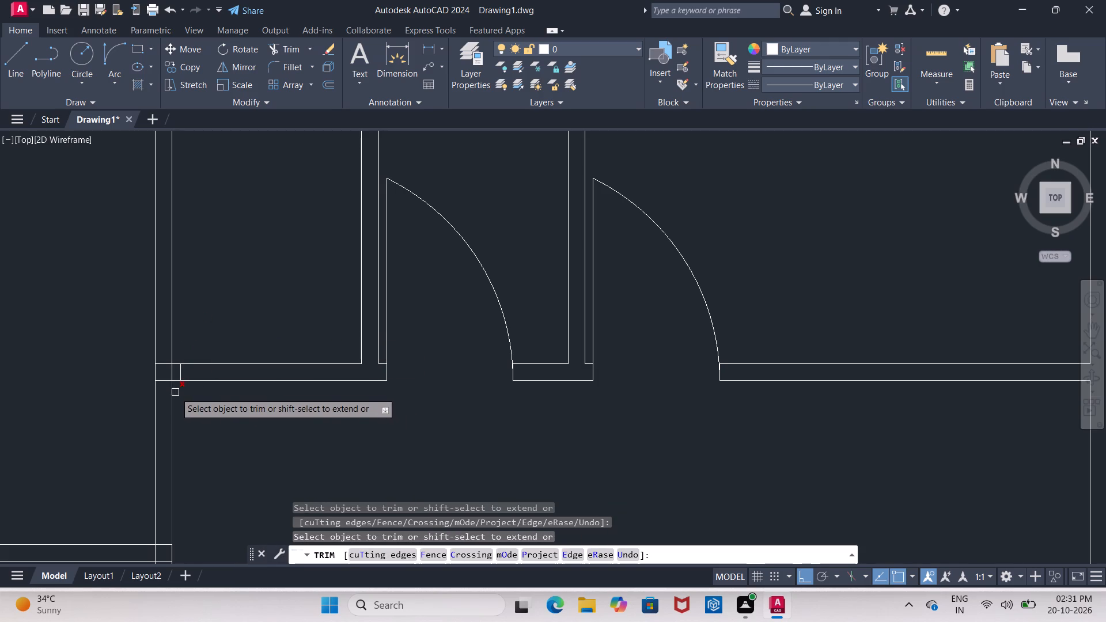
# Trim the overlapping wall lines where the left small room's bottom wall meets the left wall to form an open junction.
pyautogui.scroll(3, 170, 372)
pyautogui.click(176, 377)
pyautogui.click(146, 343)
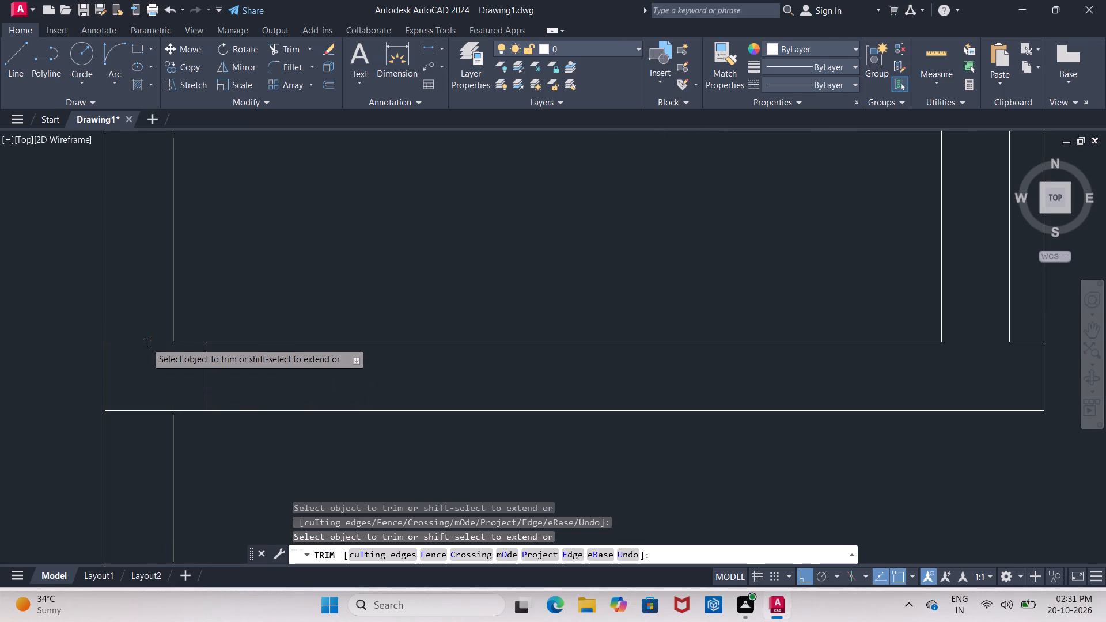
pyautogui.scroll(-4, 151, 355)
pyautogui.scroll(3, 167, 390)
pyautogui.click(162, 369)
pyautogui.press('Escape')
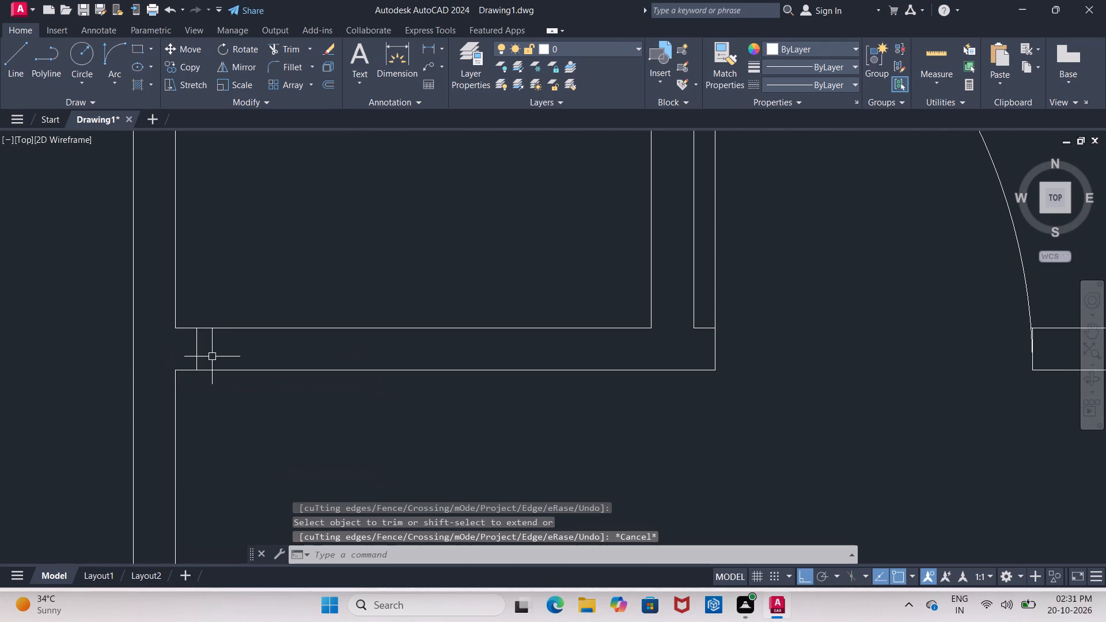
pyautogui.scroll(-3, 224, 377)
pyautogui.press('Escape')
pyautogui.press('Escape')
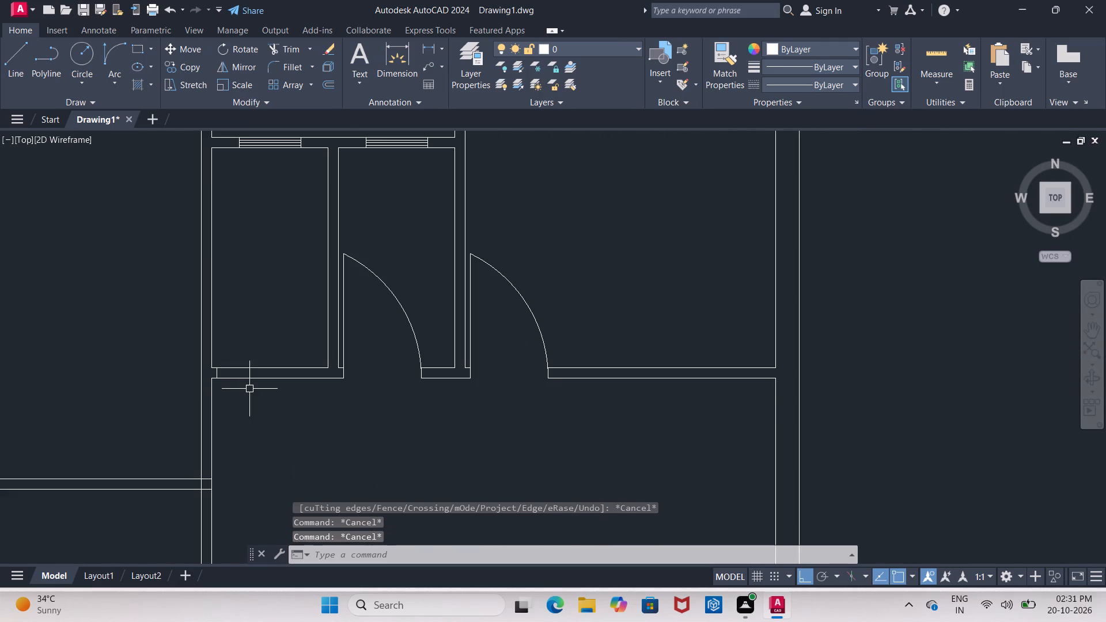
pyautogui.scroll(1, 341, 389)
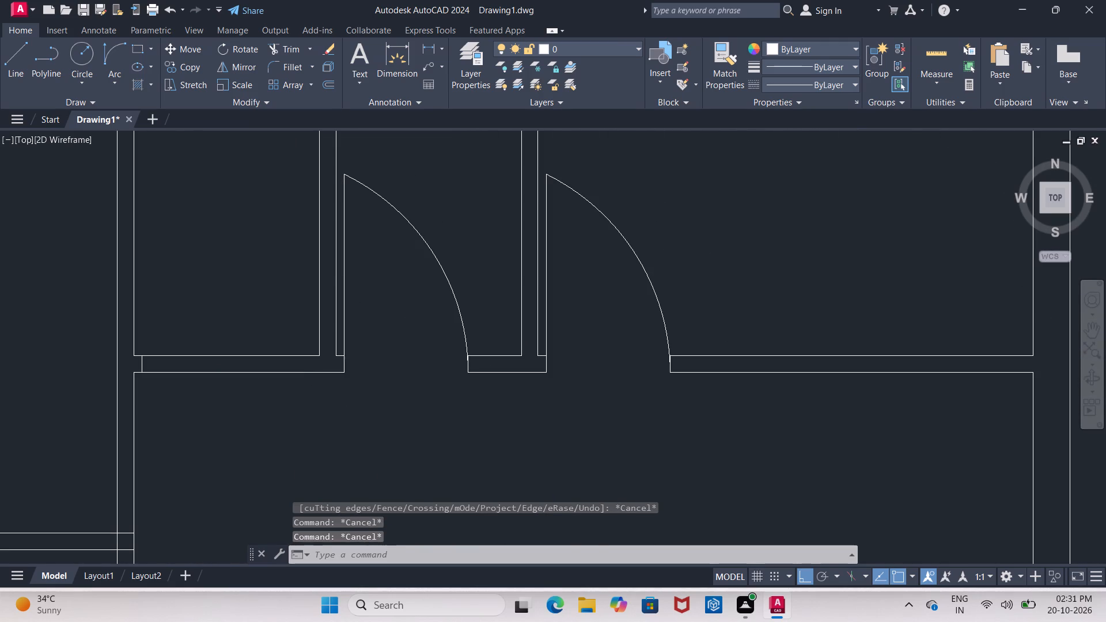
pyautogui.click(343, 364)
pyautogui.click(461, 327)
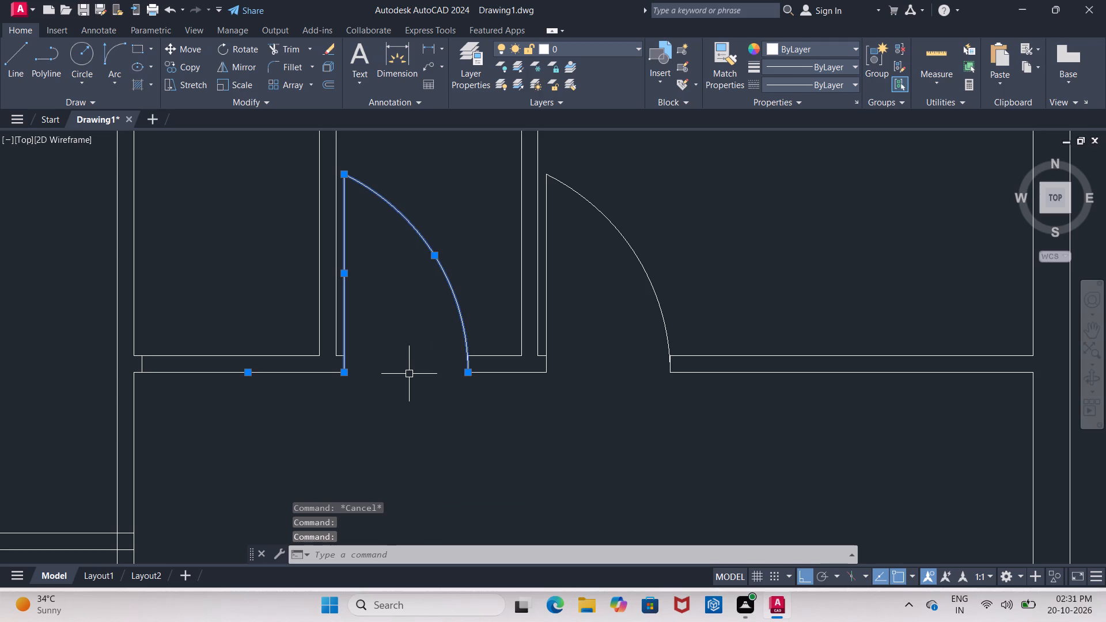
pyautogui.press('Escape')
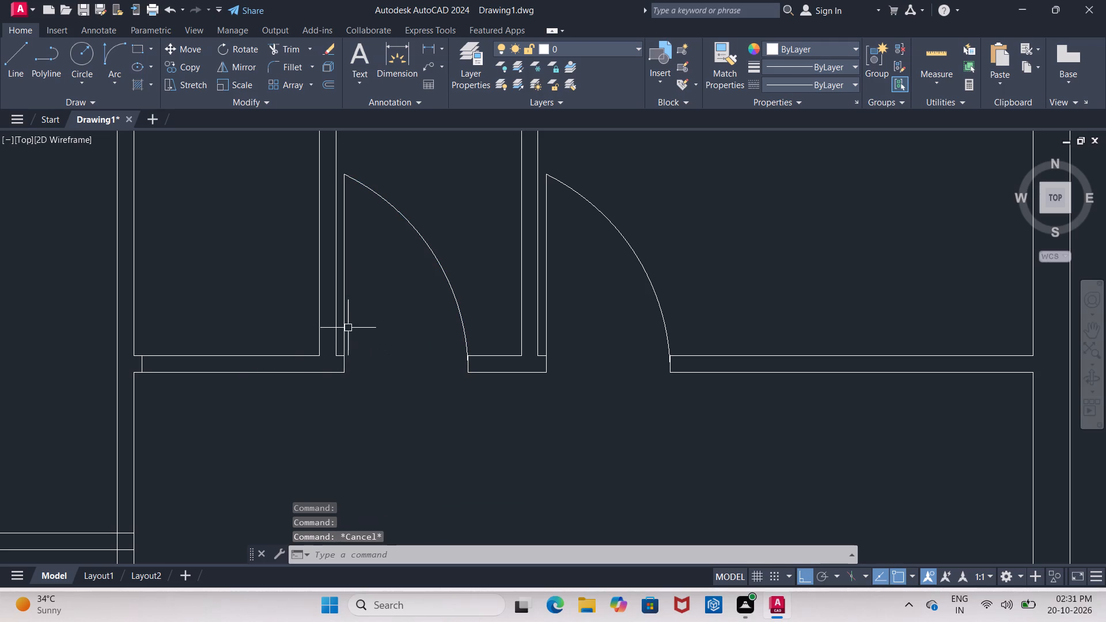
# Copy the middle door's leaf and swing arc from its jamb corner to the jamb corner in the left small room's bottom wall.
pyautogui.click(344, 325)
pyautogui.click(456, 303)
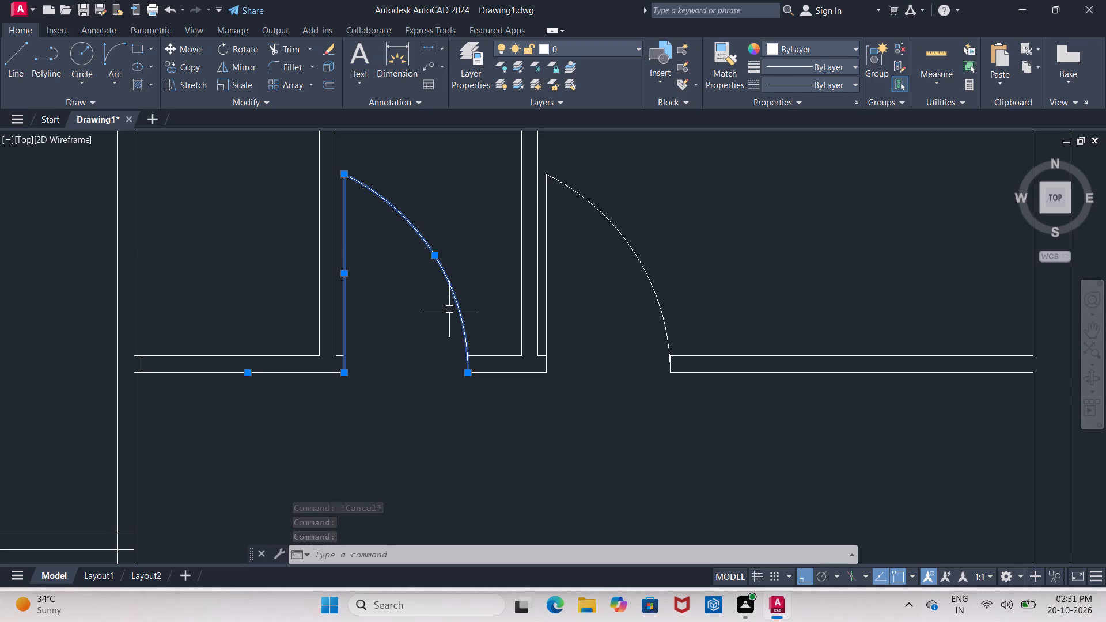
pyautogui.press('c')
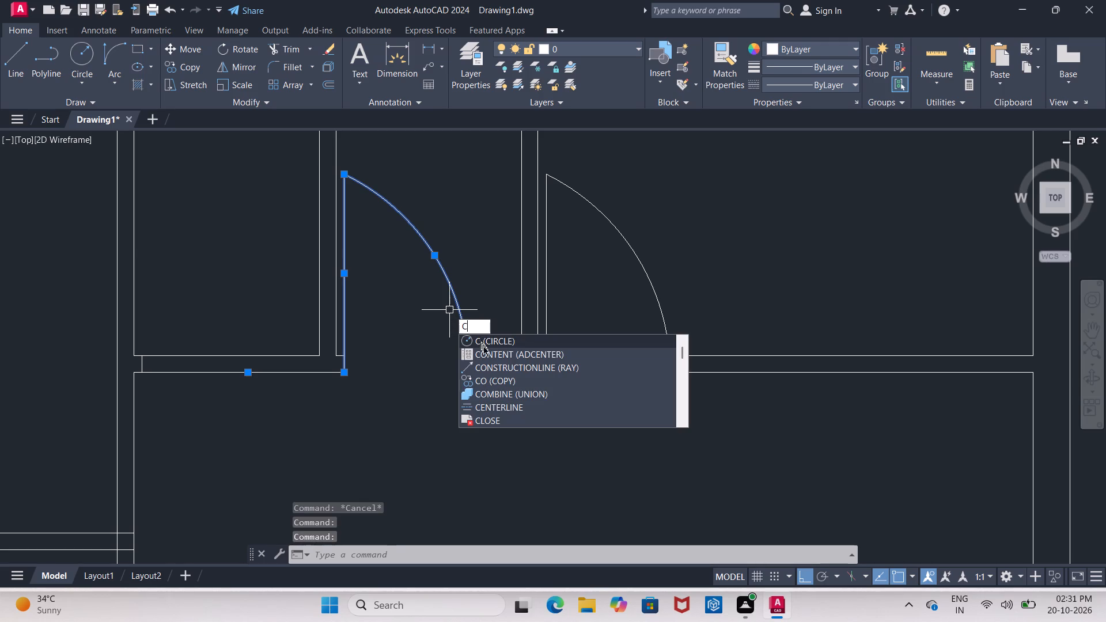
pyautogui.click(487, 381)
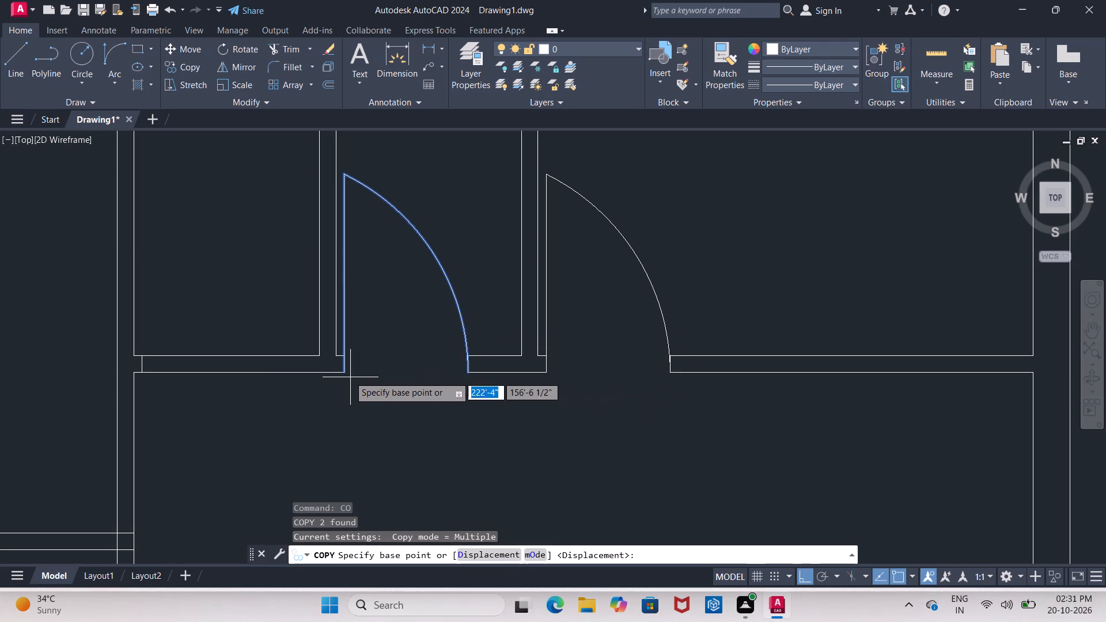
pyautogui.click(345, 372)
pyautogui.click(142, 375)
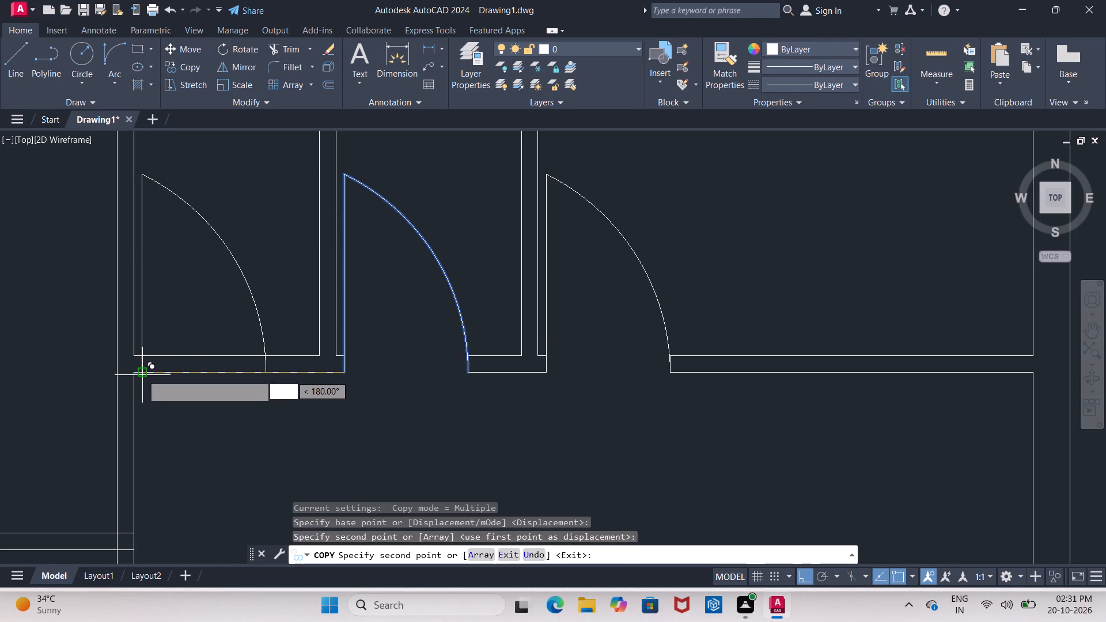
pyautogui.press('Escape')
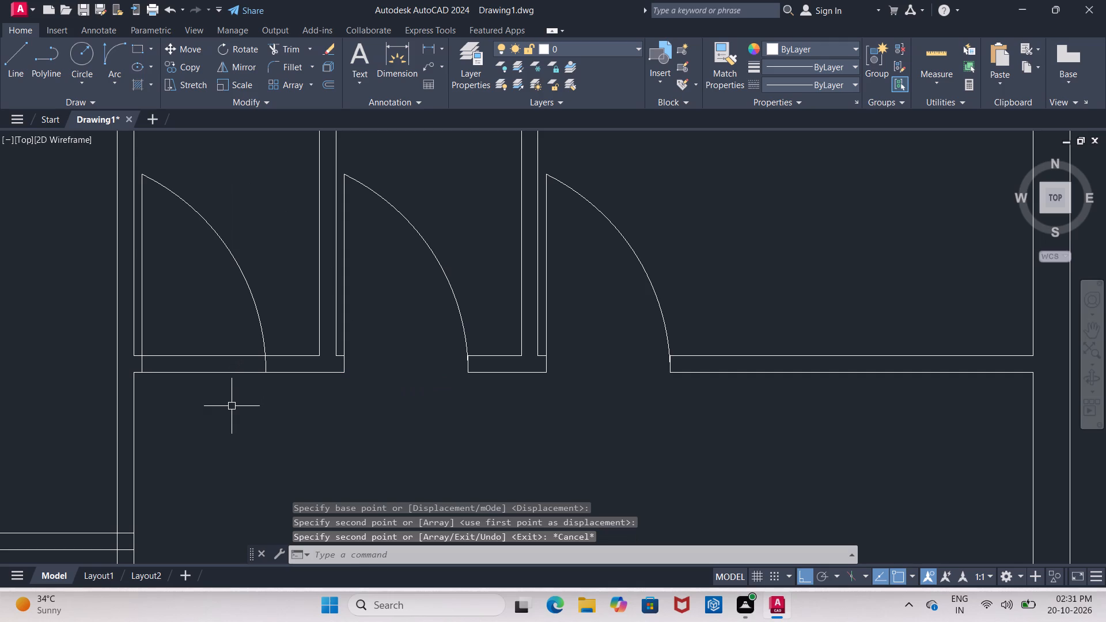
# Trim both bottom wall lines between the jamb and the copied door arc to open the left small room's doorway.
pyautogui.write('TR')
pyautogui.press('Return')
pyautogui.press('Return')
pyautogui.click(221, 395)
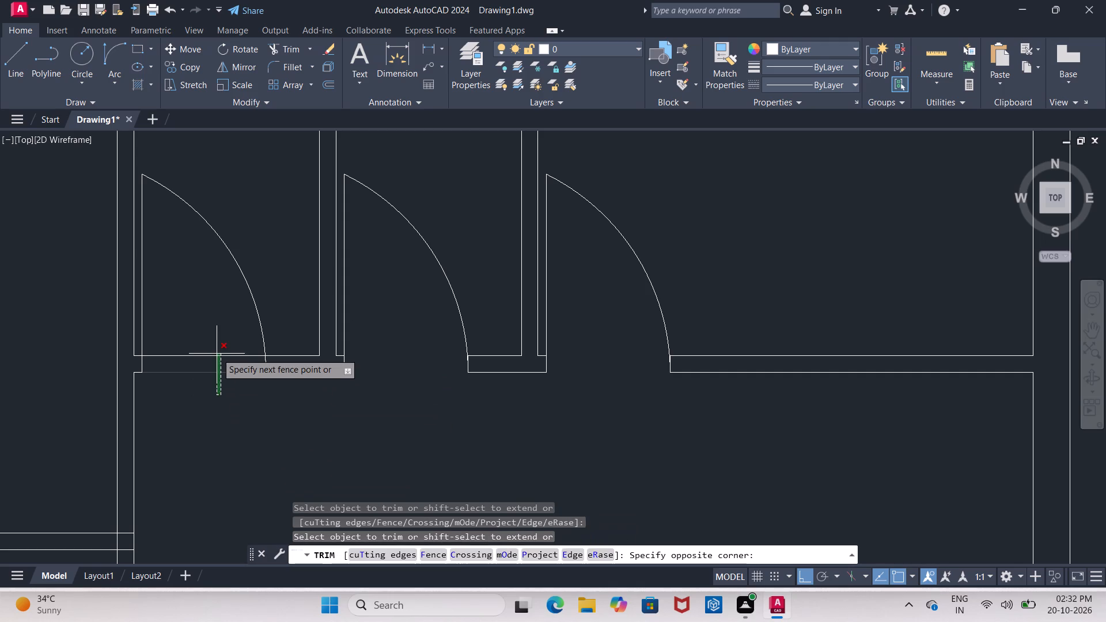
pyautogui.click(214, 338)
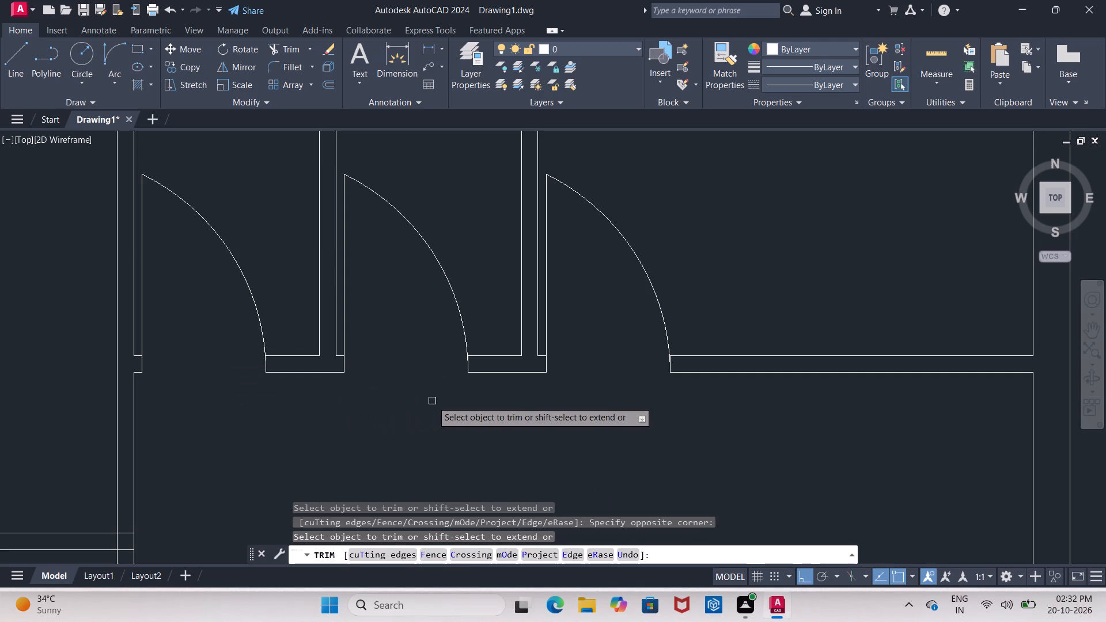
pyautogui.press('Escape')
# Offset the upper line of the large upper-left room's bottom wall 2" up into the room.
pyautogui.scroll(-2, 228, 383)
pyautogui.scroll(2, 101, 396)
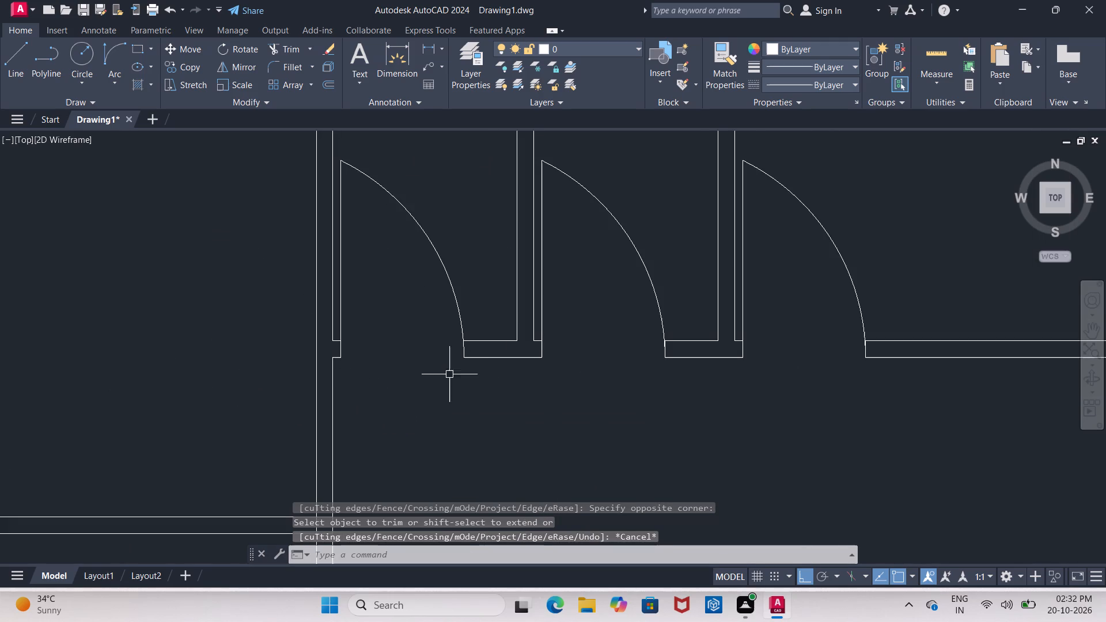
pyautogui.scroll(-2, 357, 381)
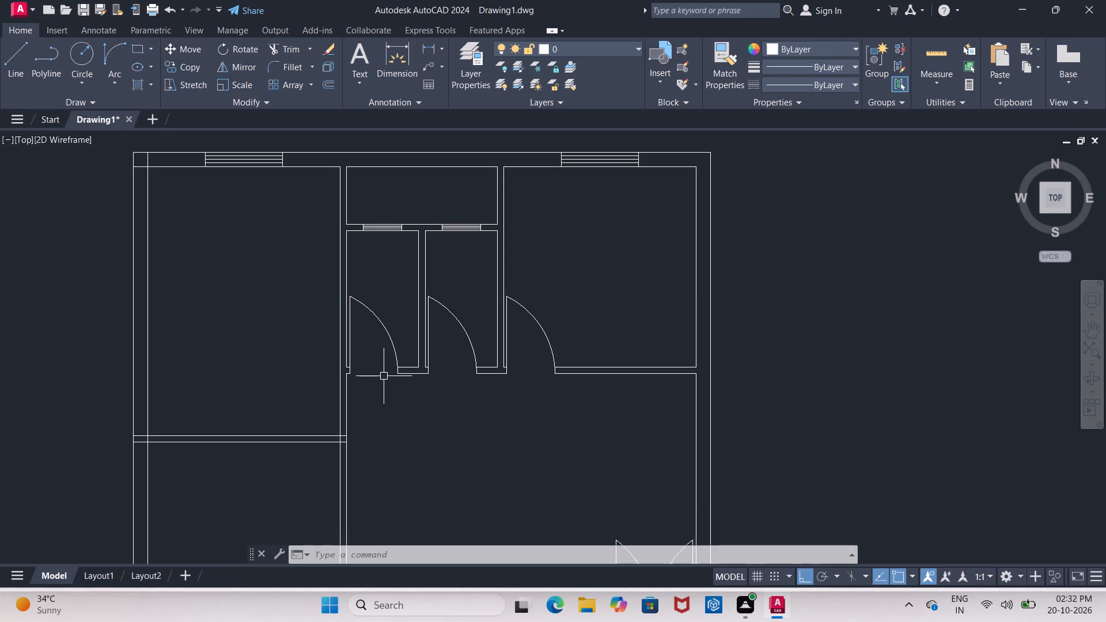
pyautogui.scroll(-1, 349, 390)
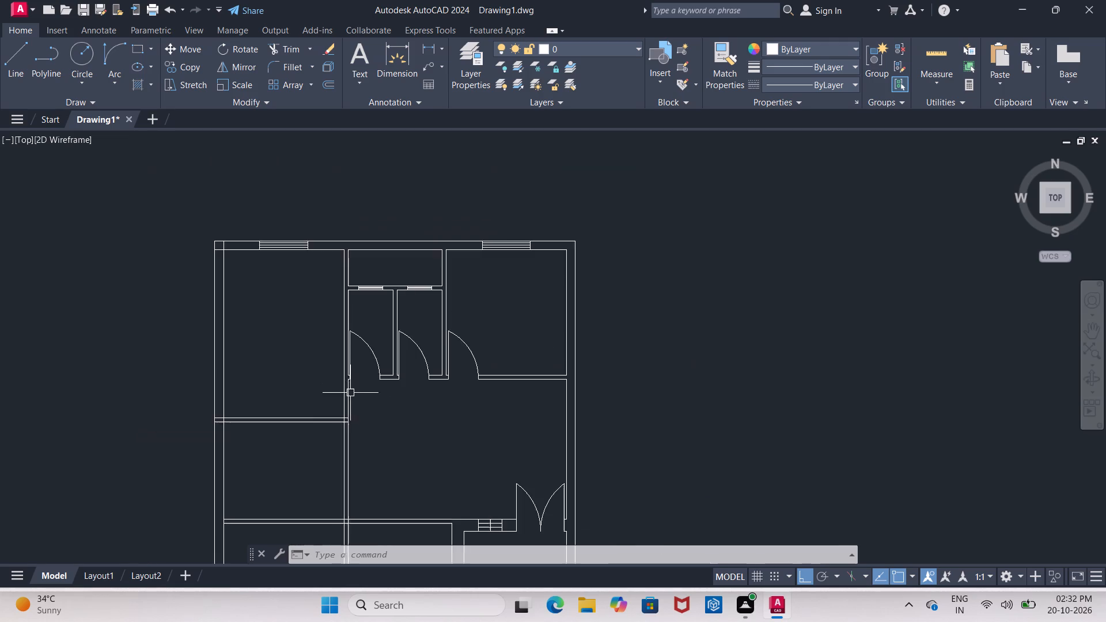
pyautogui.scroll(3, 341, 432)
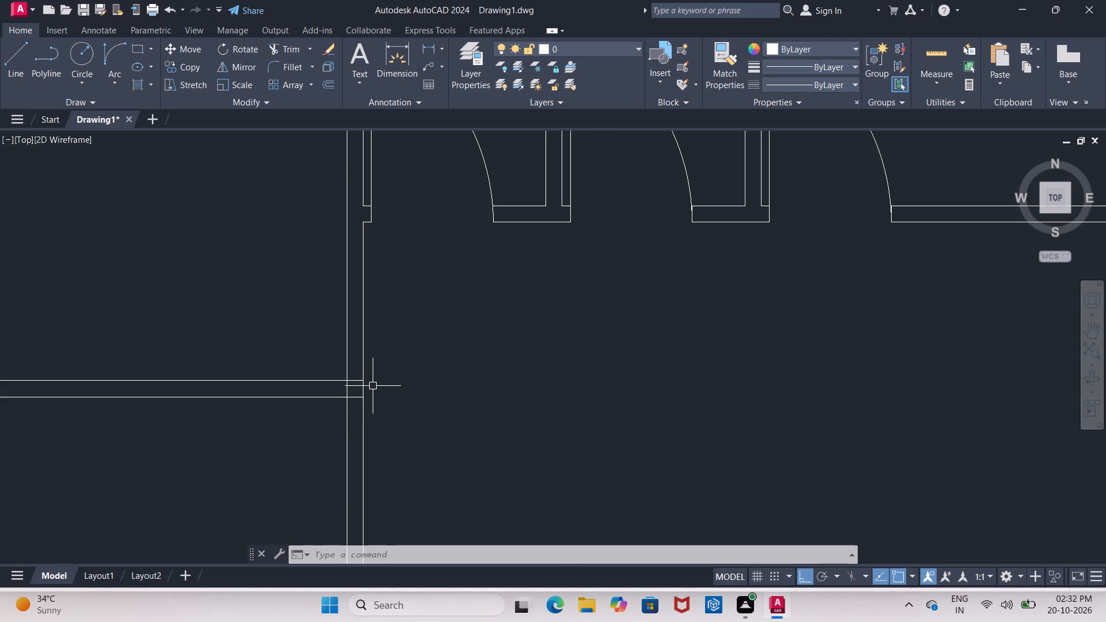
pyautogui.press('o')
pyautogui.press('Return')
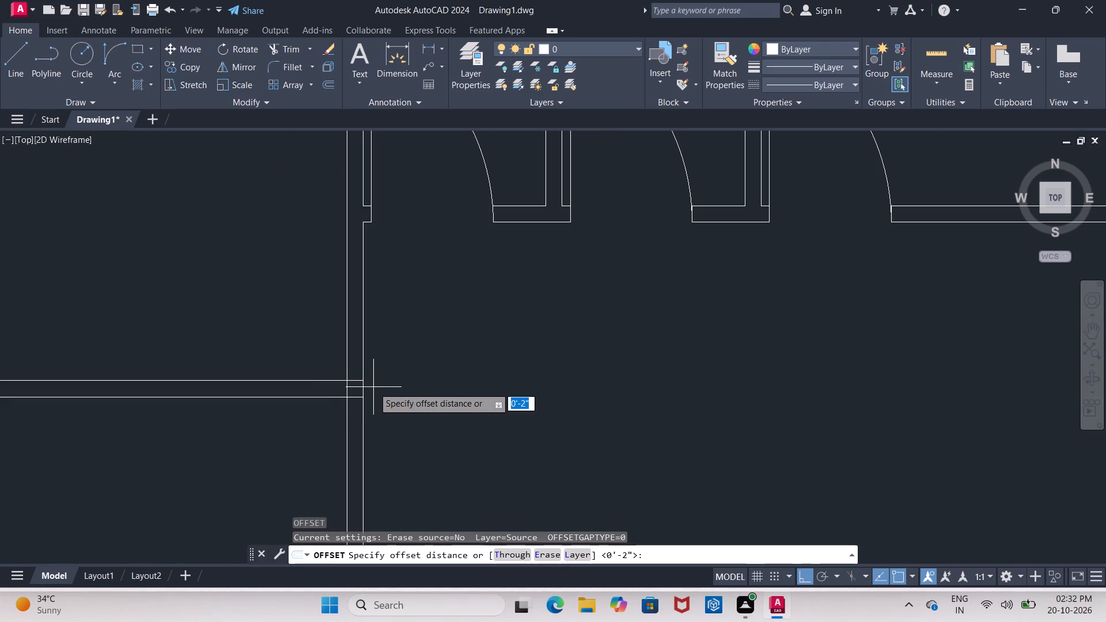
pyautogui.press('Return')
pyautogui.click(312, 379)
pyautogui.click(314, 347)
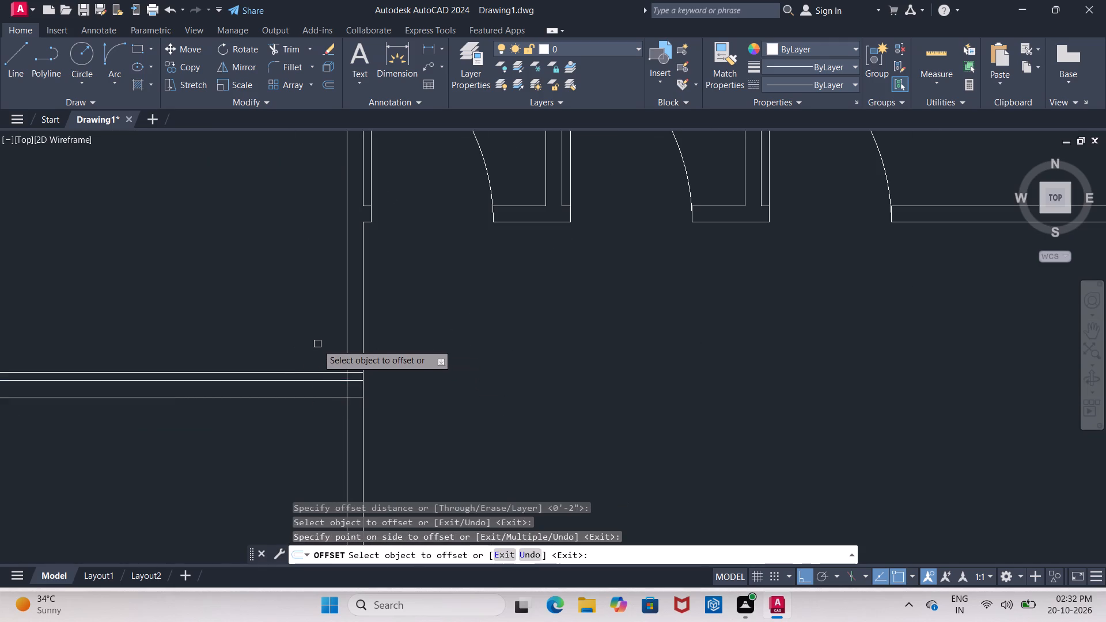
pyautogui.press('Escape')
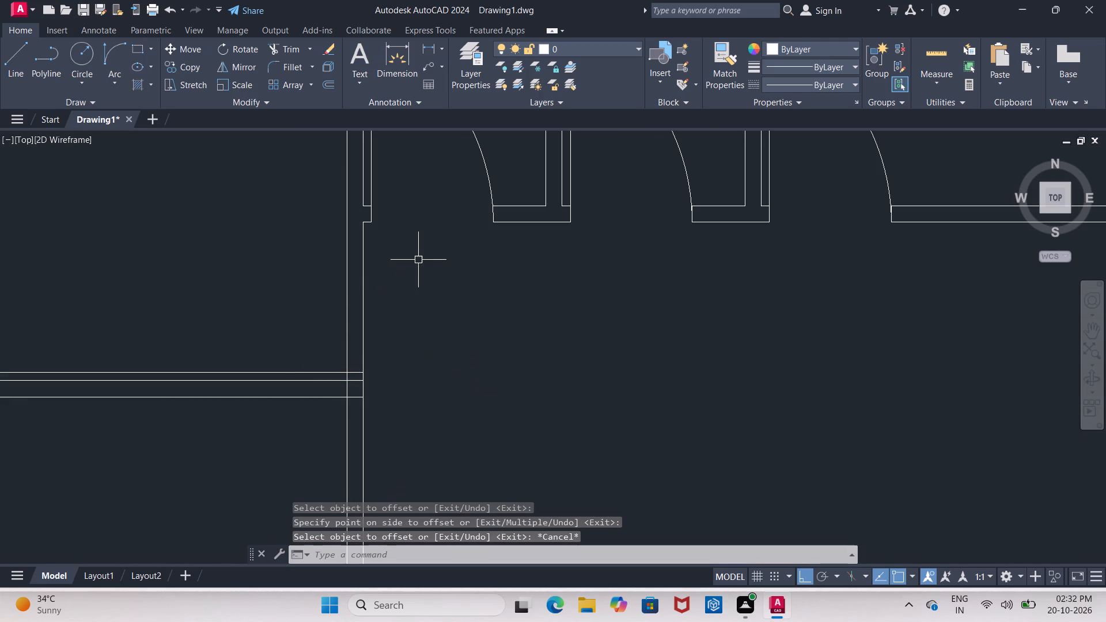
# Stretch the short line beneath the left small room's door jamb leftward across and past the vertical wall.
pyautogui.scroll(1, 353, 225)
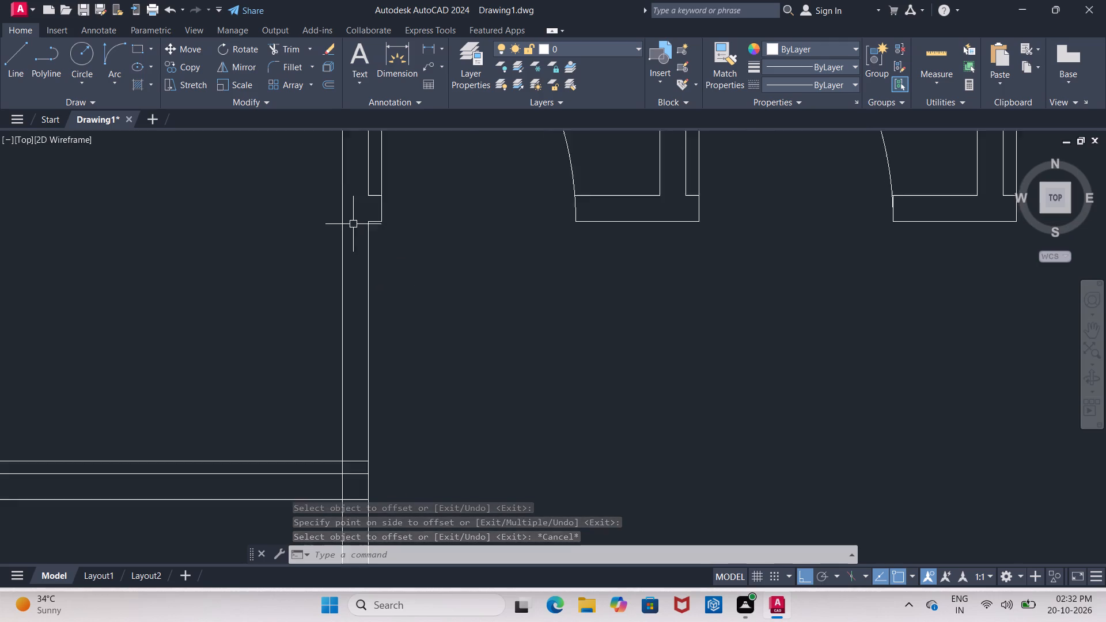
pyautogui.scroll(1, 355, 223)
pyautogui.click(383, 220)
pyautogui.click(373, 220)
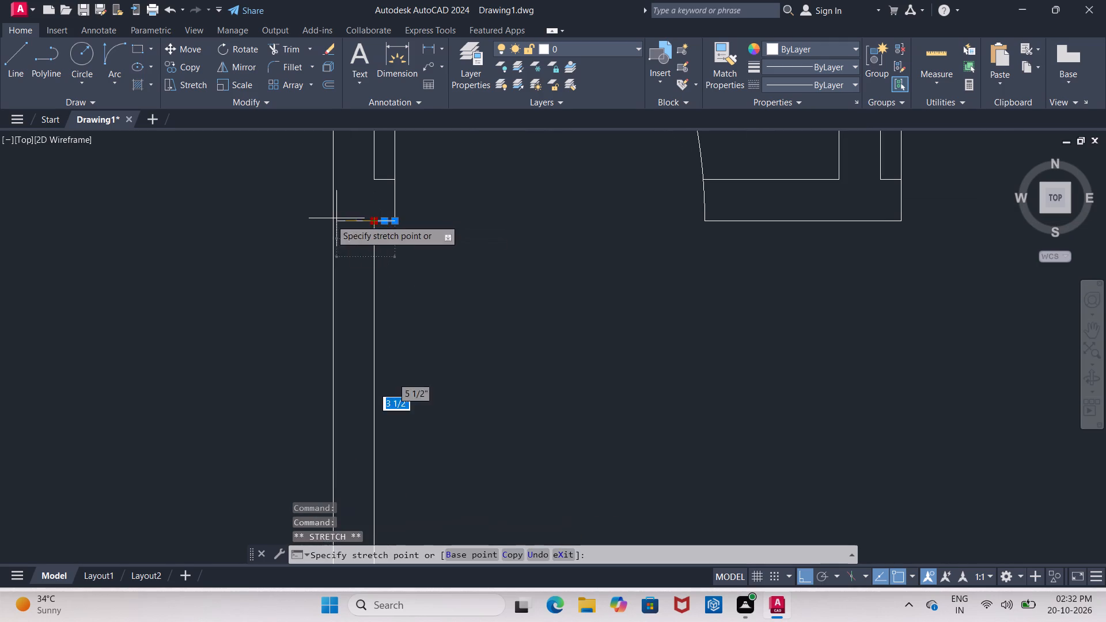
pyautogui.press('Escape')
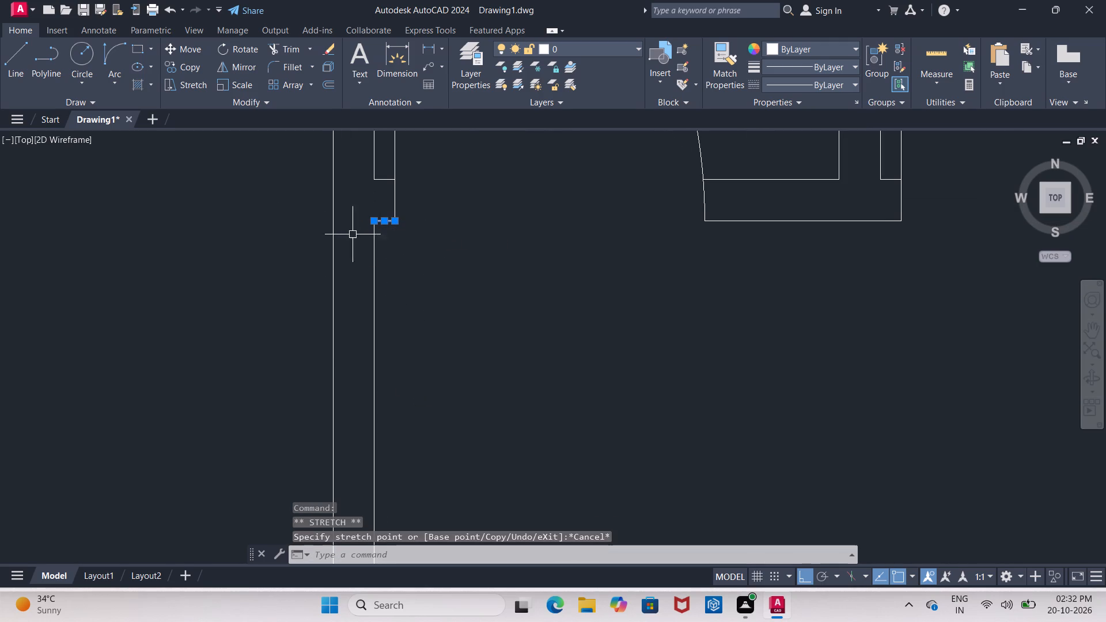
pyautogui.click(372, 222)
pyautogui.click(260, 223)
pyautogui.press('Escape')
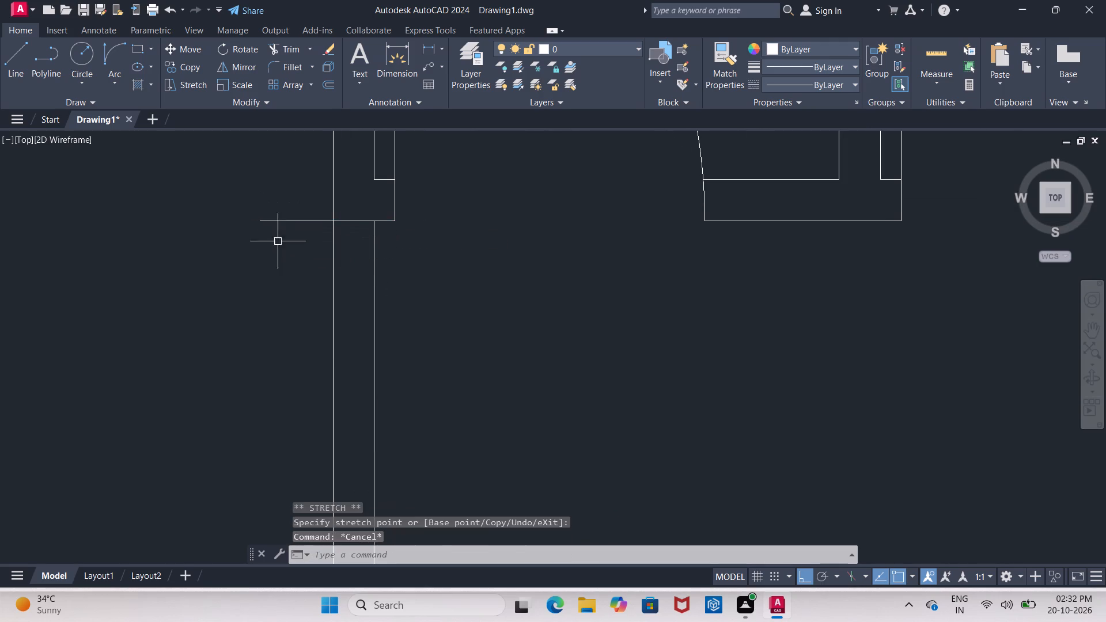
# Trim the stretched line's overhang beyond the vertical wall's left line.
pyautogui.write('TR')
pyautogui.press('Return')
pyautogui.press('Return')
pyautogui.moveTo(291, 255); pyautogui.dragTo(292, 238)
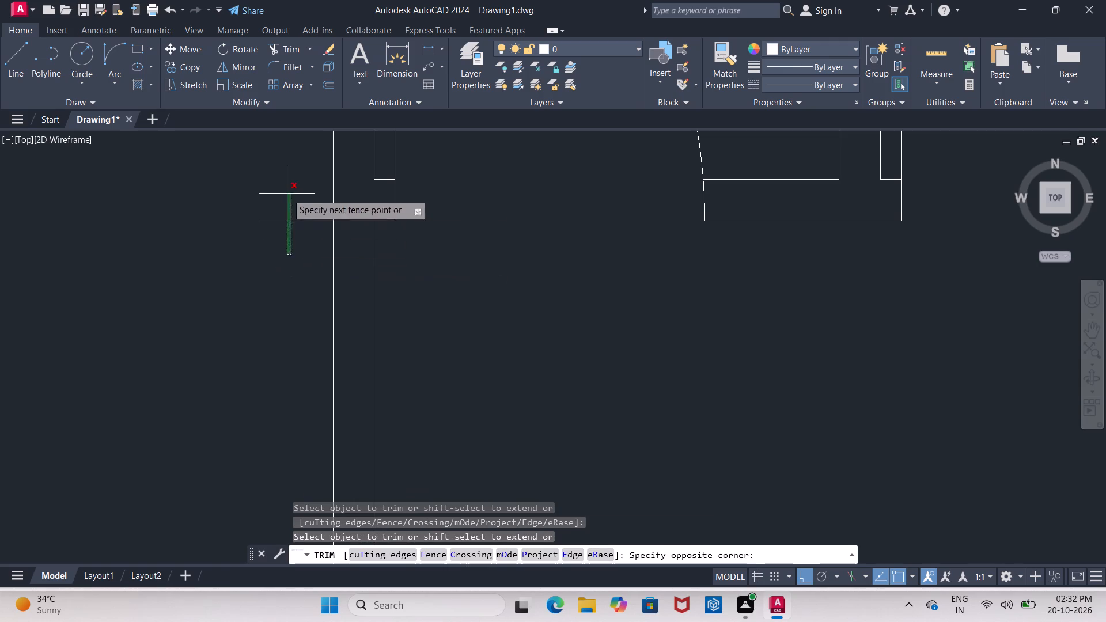
pyautogui.click(286, 192)
pyautogui.press('Escape')
pyautogui.scroll(-2, 278, 248)
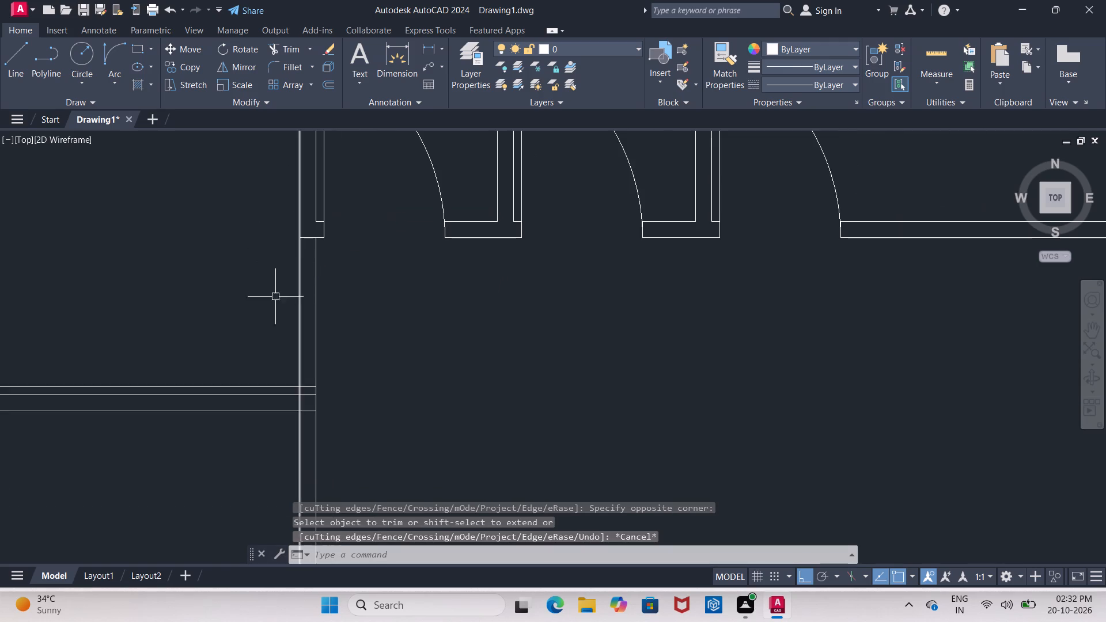
# Offset the hall-side line of the large upper-left room's right wall 4' into that room.
pyautogui.write('TR')
pyautogui.press('Escape')
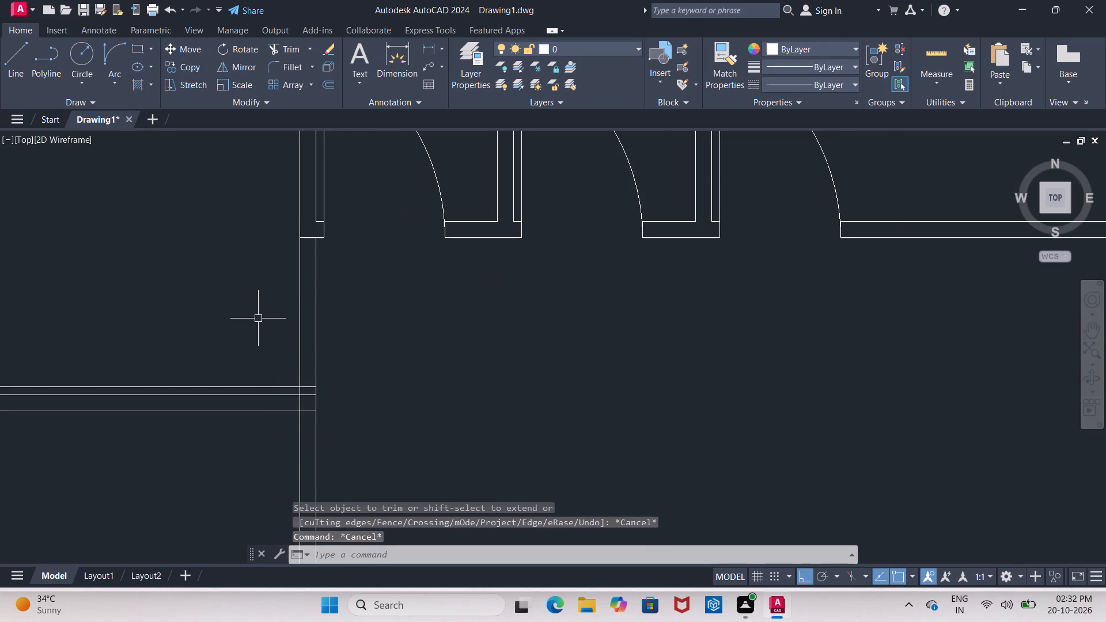
pyautogui.press('o')
pyautogui.press('Return')
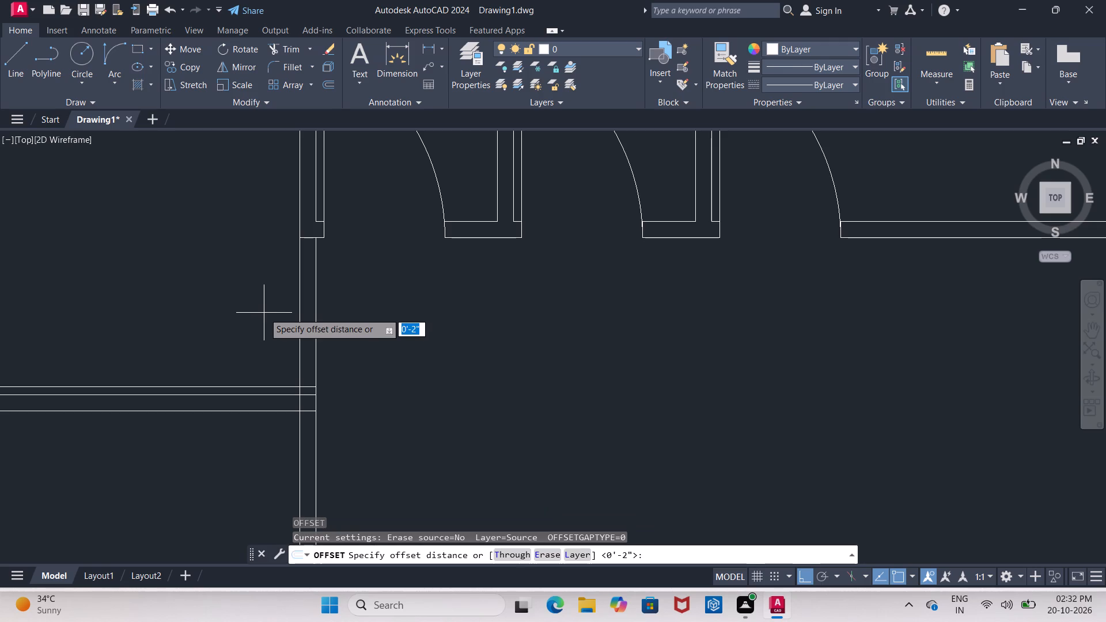
pyautogui.press('4')
pyautogui.press("'")
pyautogui.press('Return')
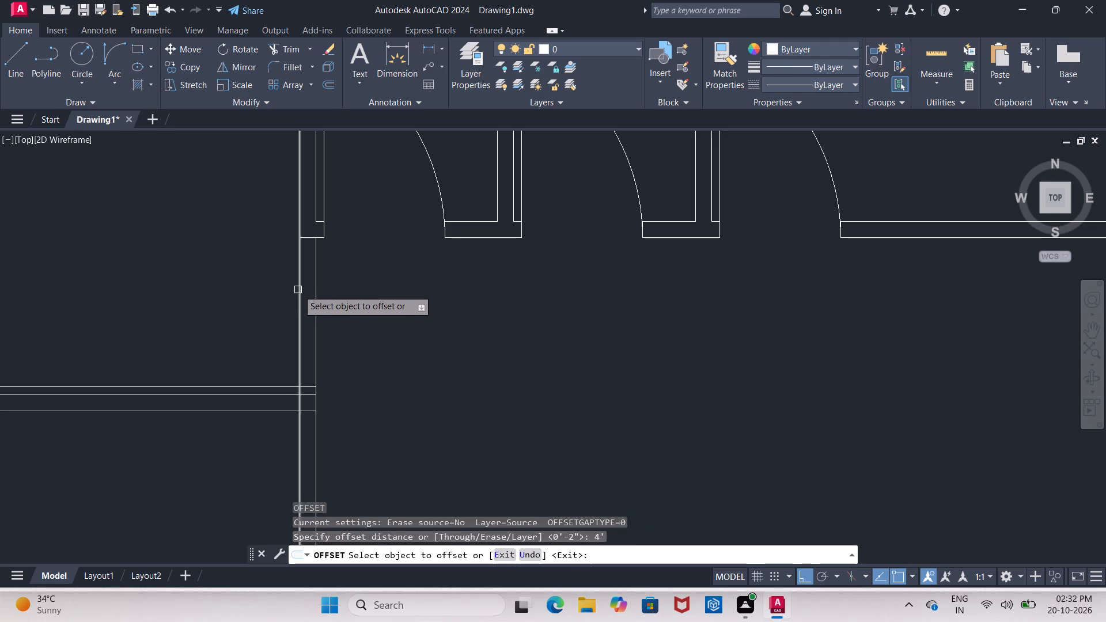
pyautogui.click(298, 290)
pyautogui.press('Escape')
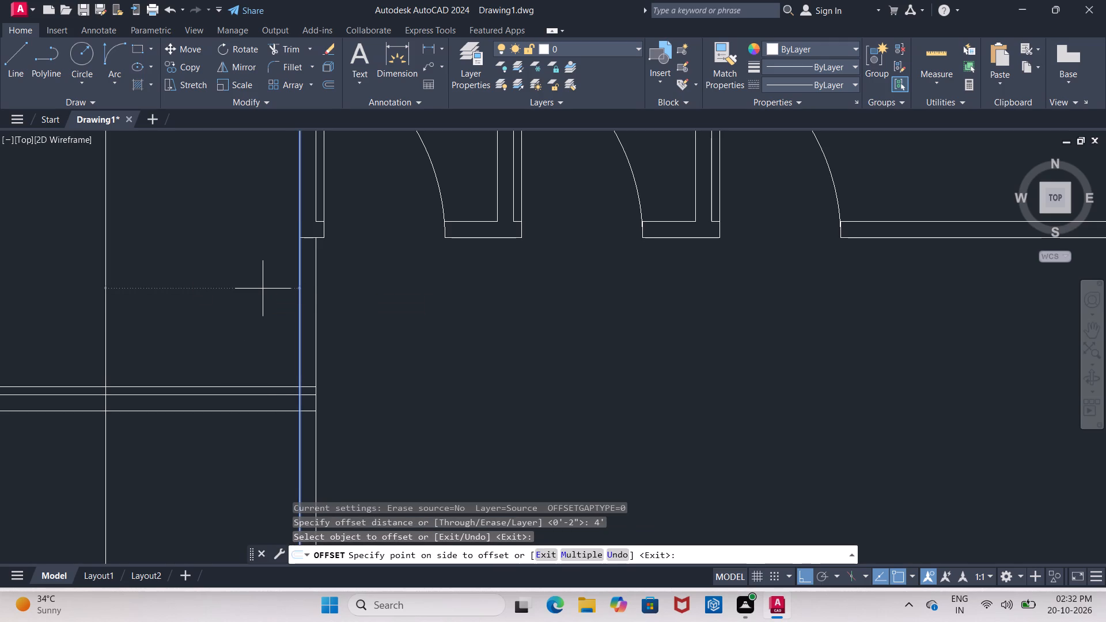
pyautogui.press('o')
pyautogui.press('Return')
pyautogui.press('Return')
pyautogui.click(315, 287)
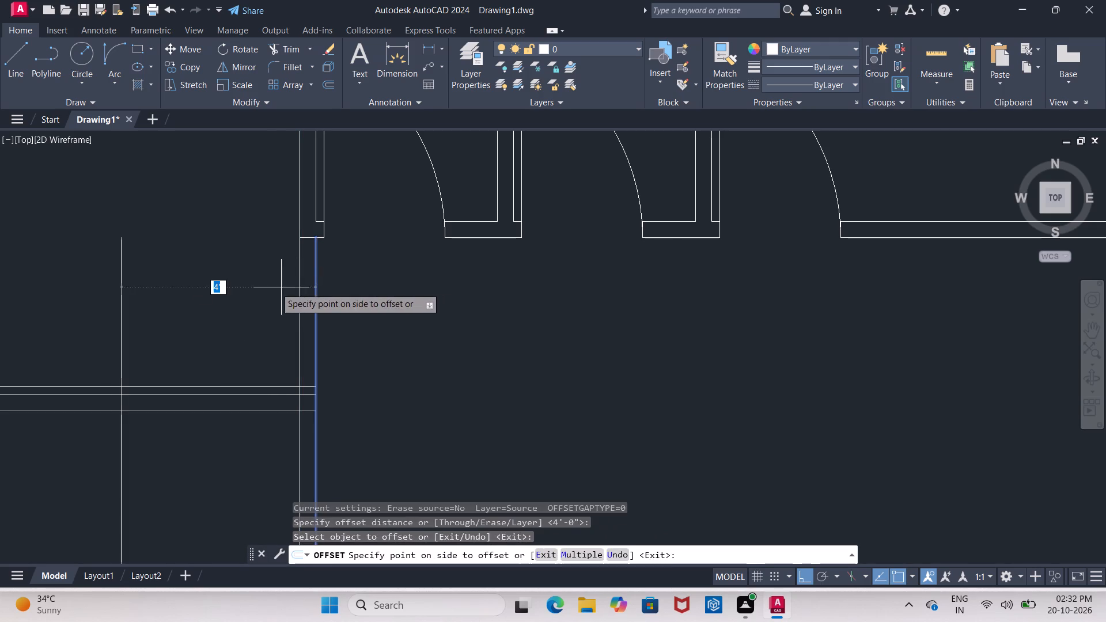
pyautogui.click(272, 288)
pyautogui.press('Escape')
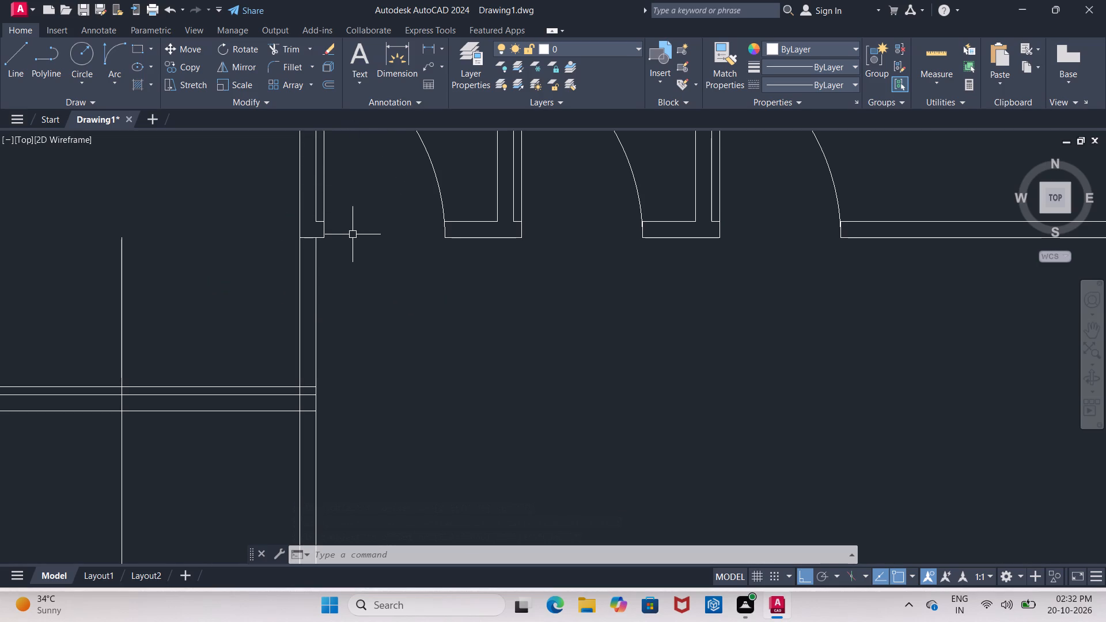
# Offset the 2" jamb line above the upper-left room's bottom wall 3' upward.
pyautogui.press('o')
pyautogui.press('Return')
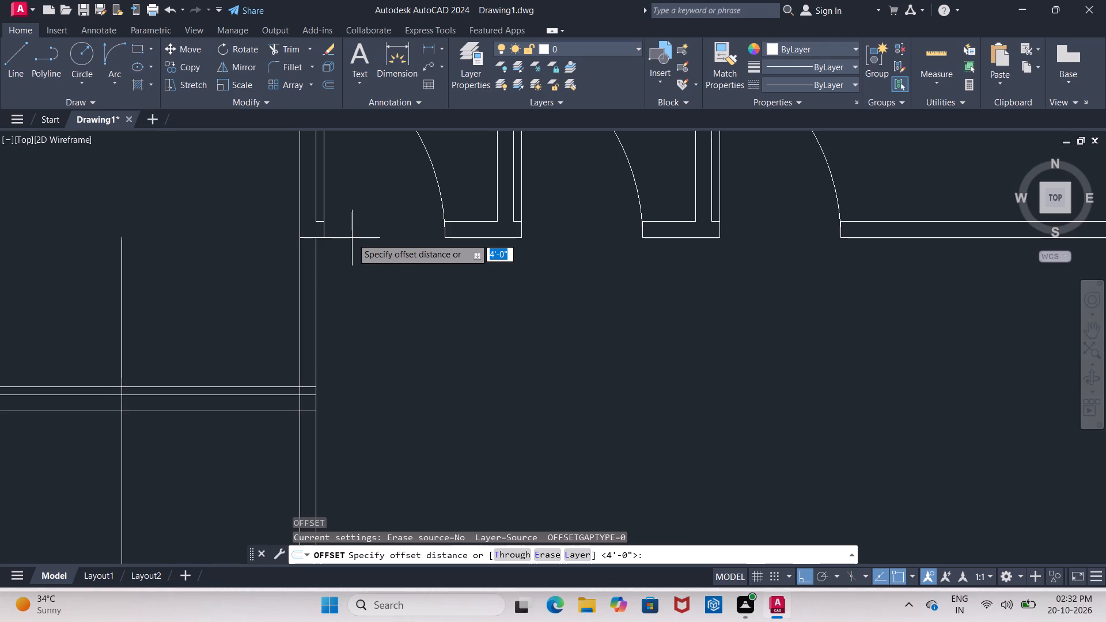
pyautogui.press('3')
pyautogui.press("'")
pyautogui.press('Return')
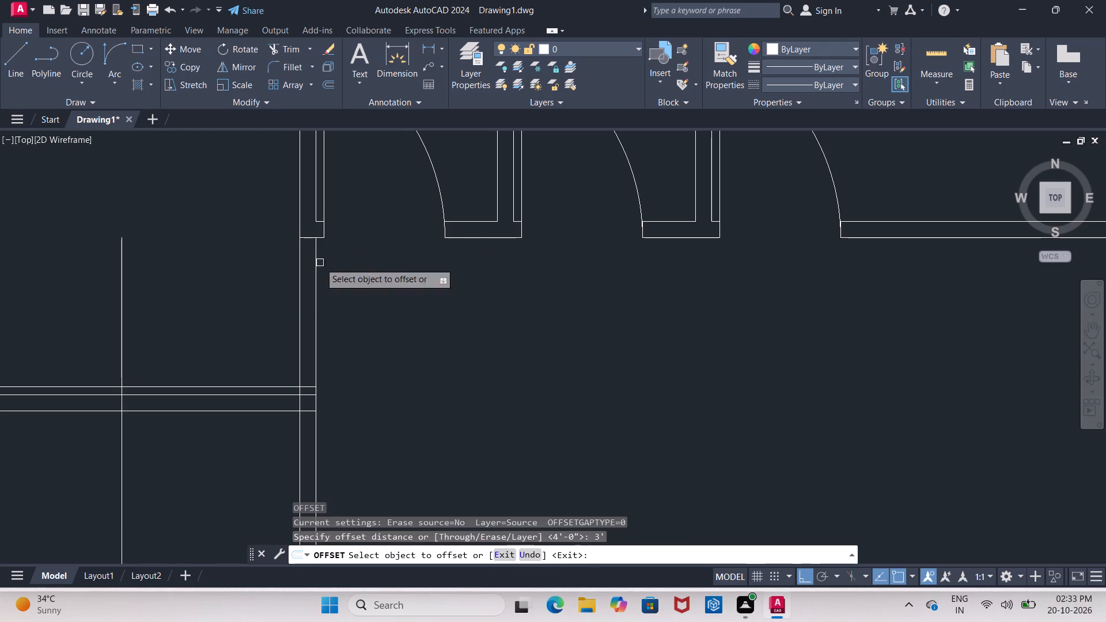
pyautogui.click(224, 386)
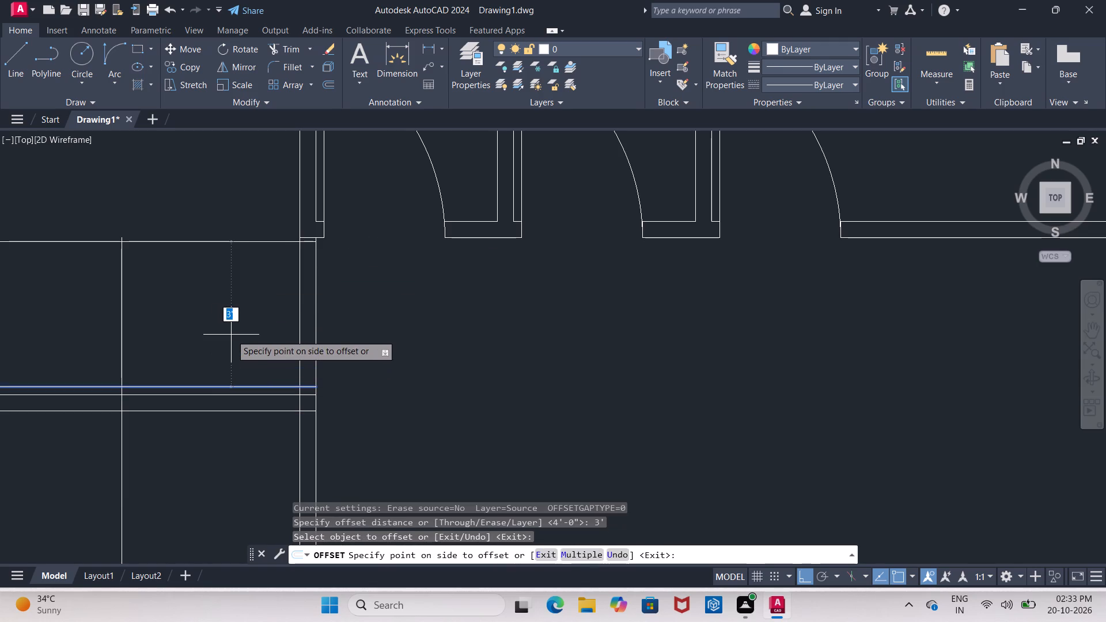
pyautogui.click(231, 335)
pyautogui.press('Escape')
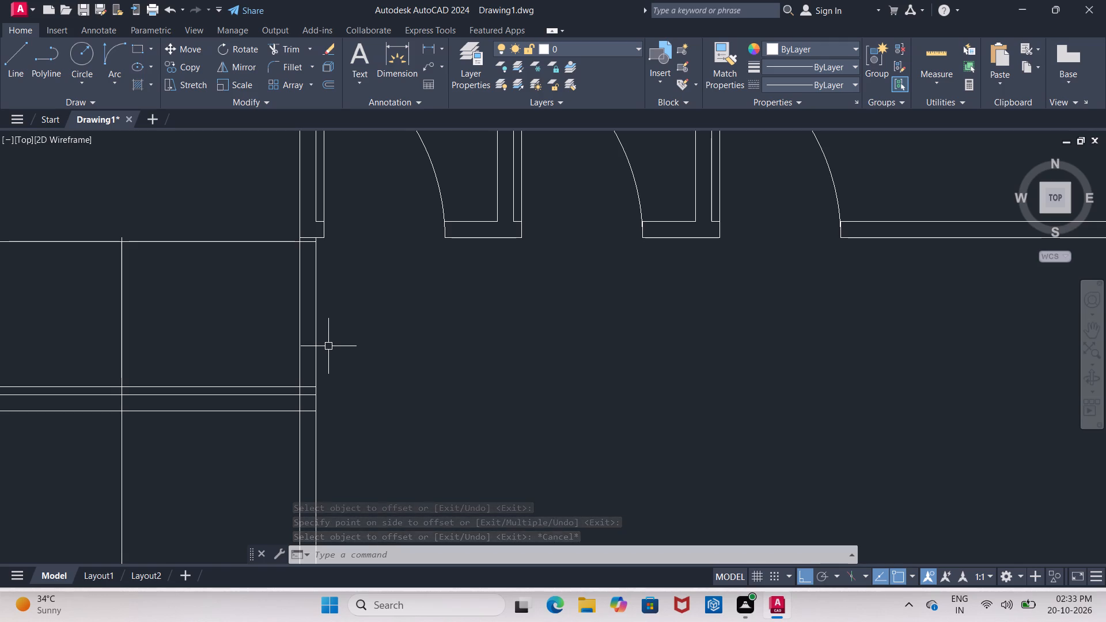
# Draw the door swing arc from the 3' offset line's wall end to where the 4' offset line meets the jamb line.
pyautogui.click(114, 62)
pyautogui.click(316, 243)
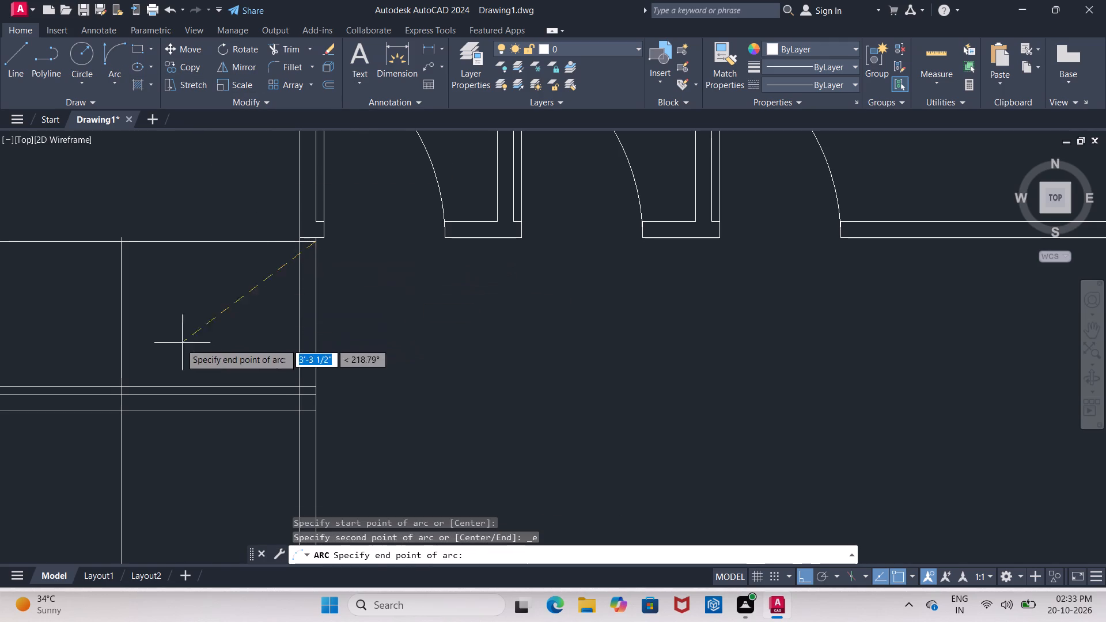
pyautogui.click(122, 384)
pyautogui.click(90, 351)
pyautogui.press('Escape')
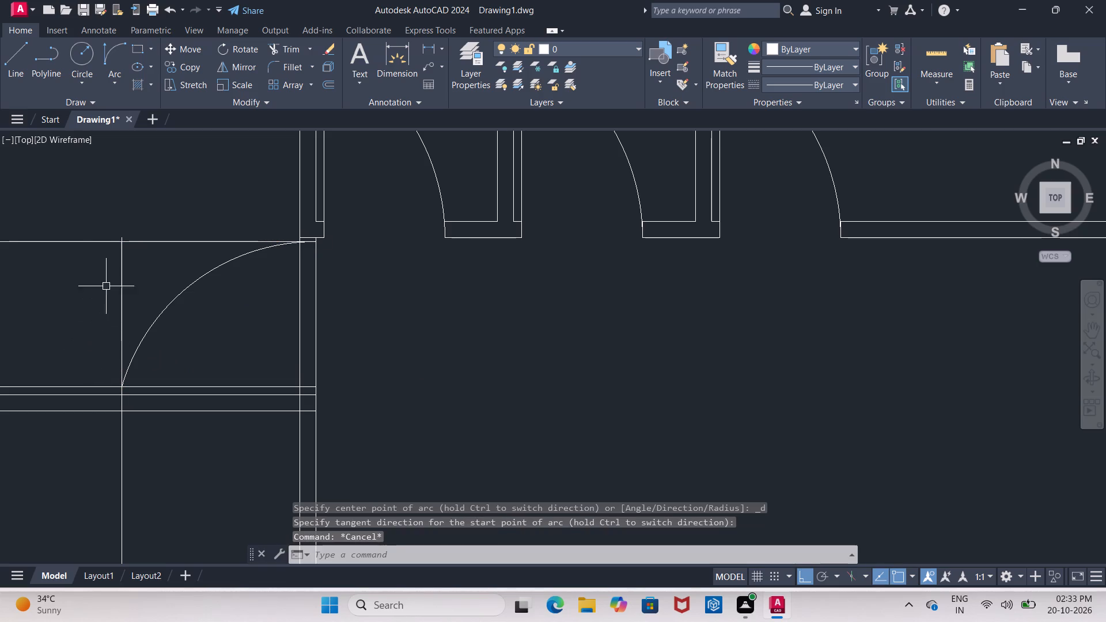
# Erase the horizontal 3' offset line above the jamb line.
pyautogui.click(86, 242)
pyautogui.press('Delete')
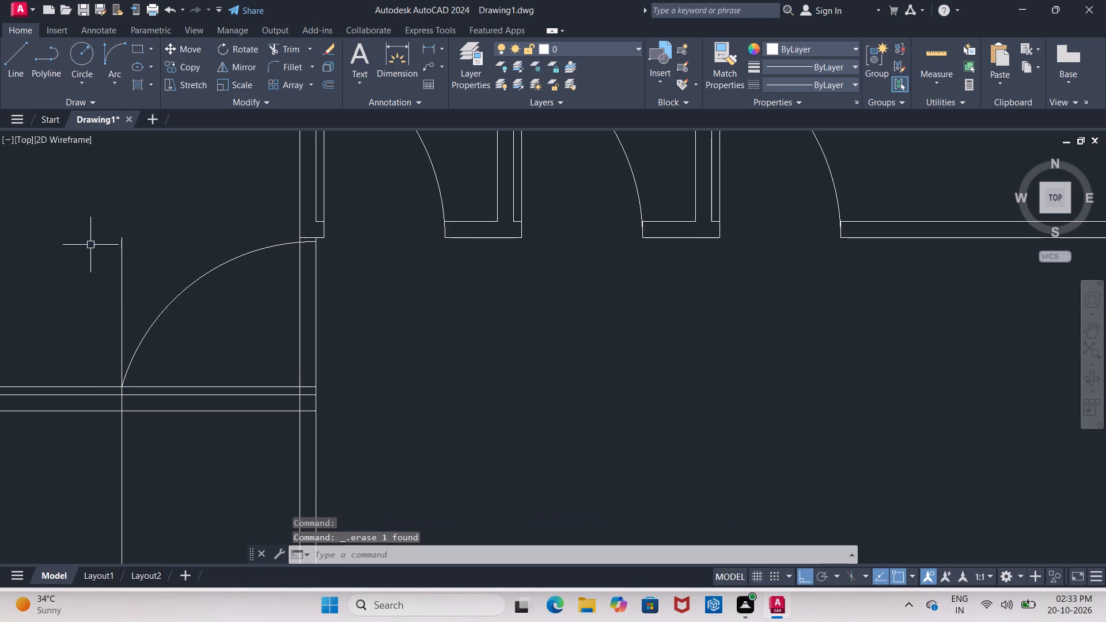
# Erase the vertical 4' offset line through the upper-left room's door swing.
pyautogui.click(121, 277)
pyautogui.press('Delete')
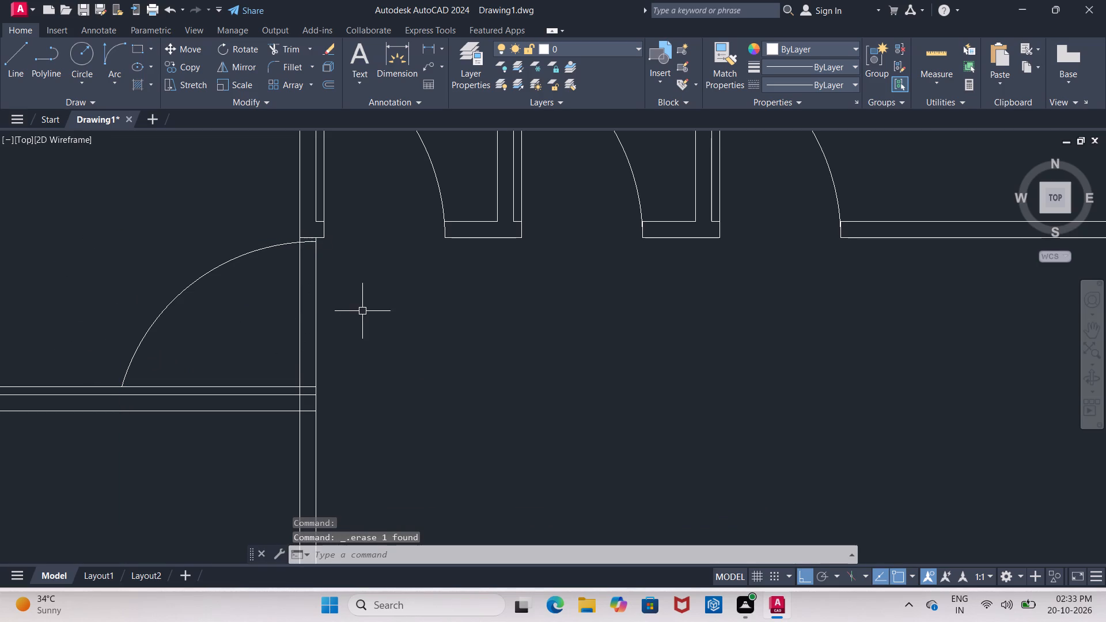
# Trim the right wall's two lines across the door opening and the jamb line's excess beyond the swing arc.
pyautogui.write('TR')
pyautogui.press('Return')
pyautogui.click(338, 311)
pyautogui.press('Return')
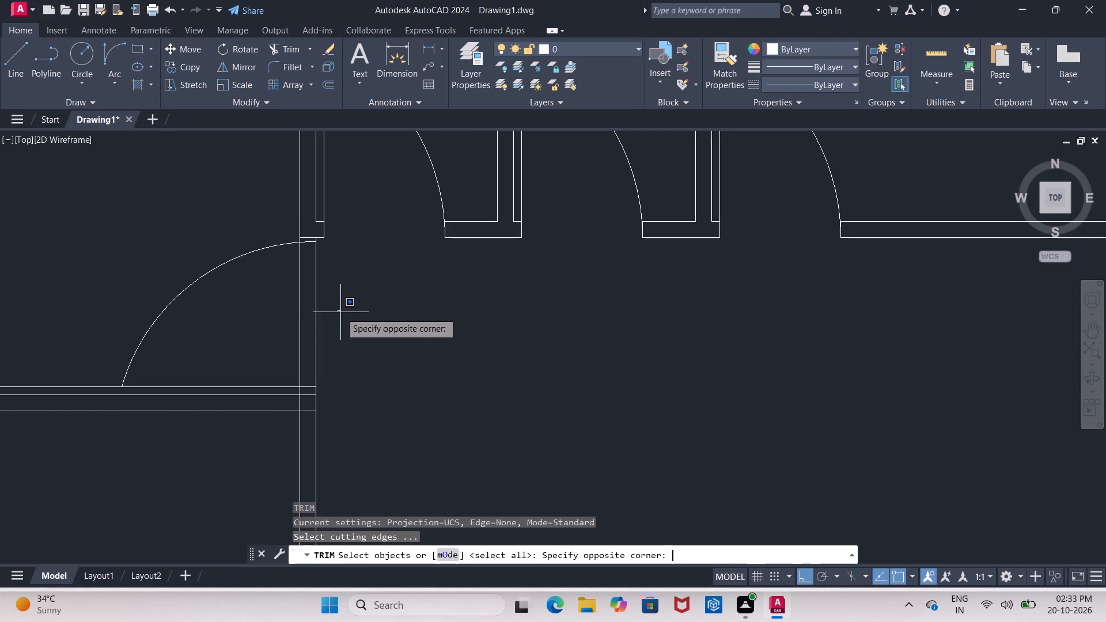
pyautogui.click(334, 312)
pyautogui.press('Return')
pyautogui.click(328, 311)
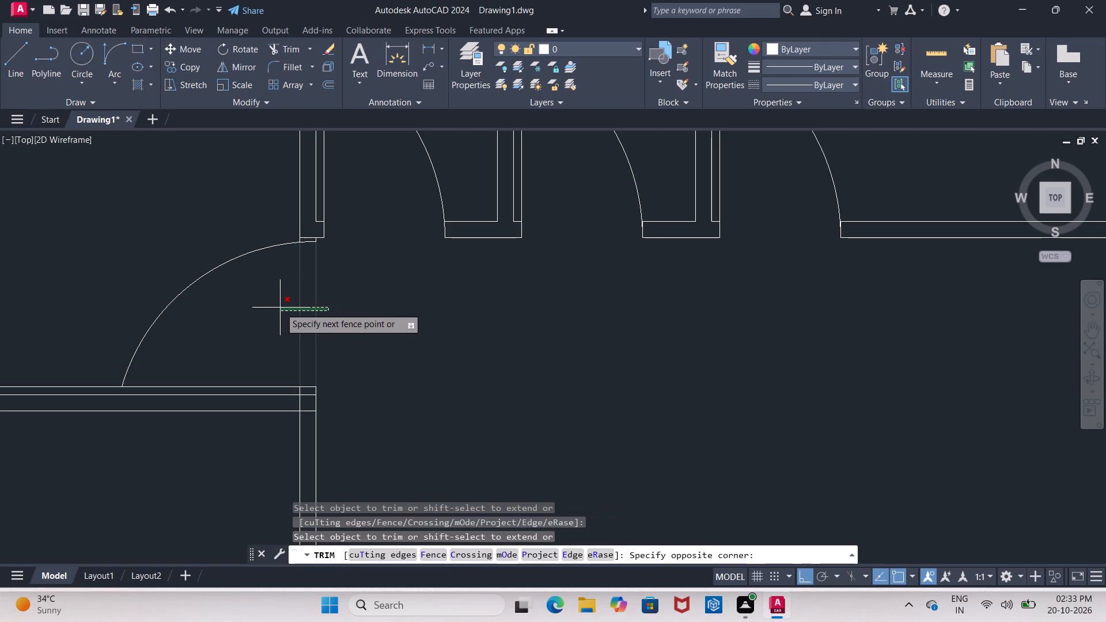
pyautogui.click(279, 308)
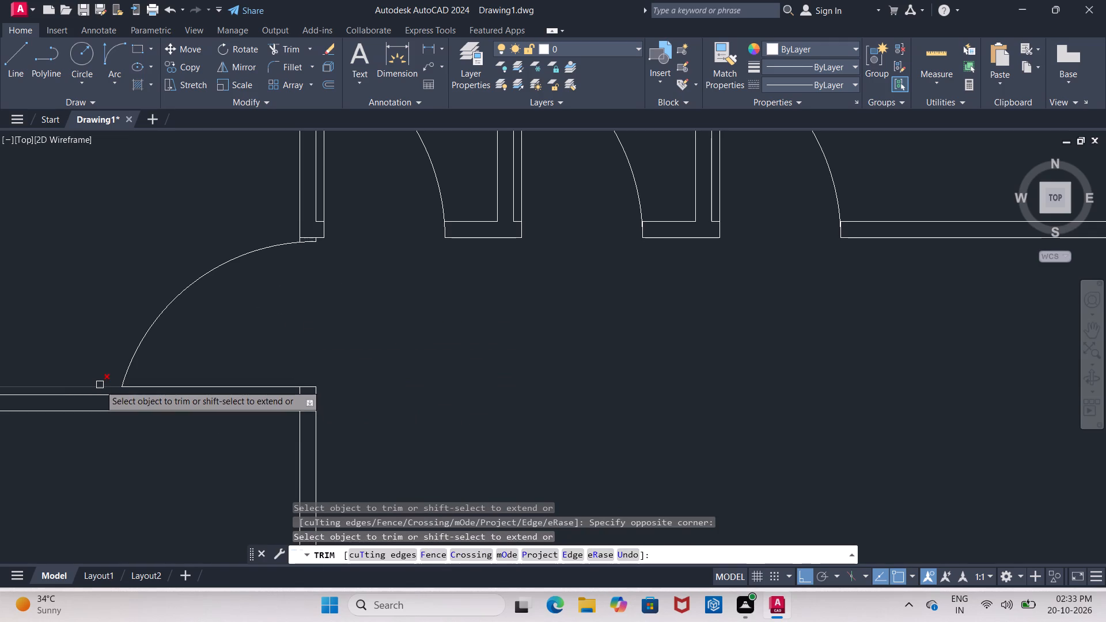
pyautogui.click(100, 385)
# Trim the overlapping lines where the upper-left room's bottom wall meets the right wall below the door jamb.
pyautogui.scroll(2, 301, 396)
pyautogui.click(312, 395)
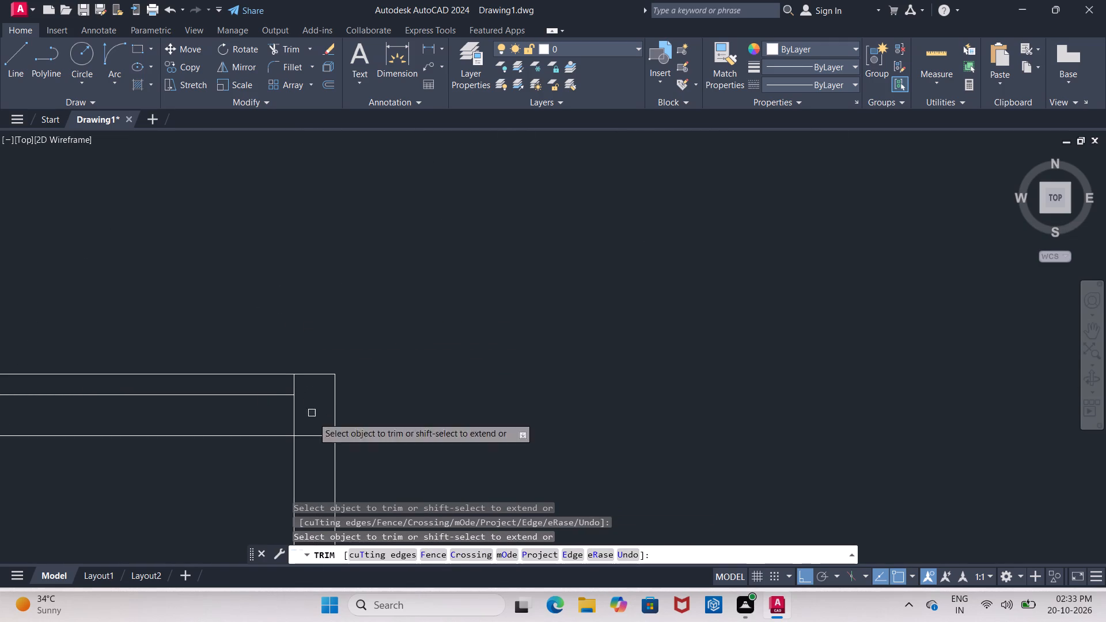
pyautogui.click(310, 434)
pyautogui.click(294, 419)
pyautogui.scroll(-4, 354, 291)
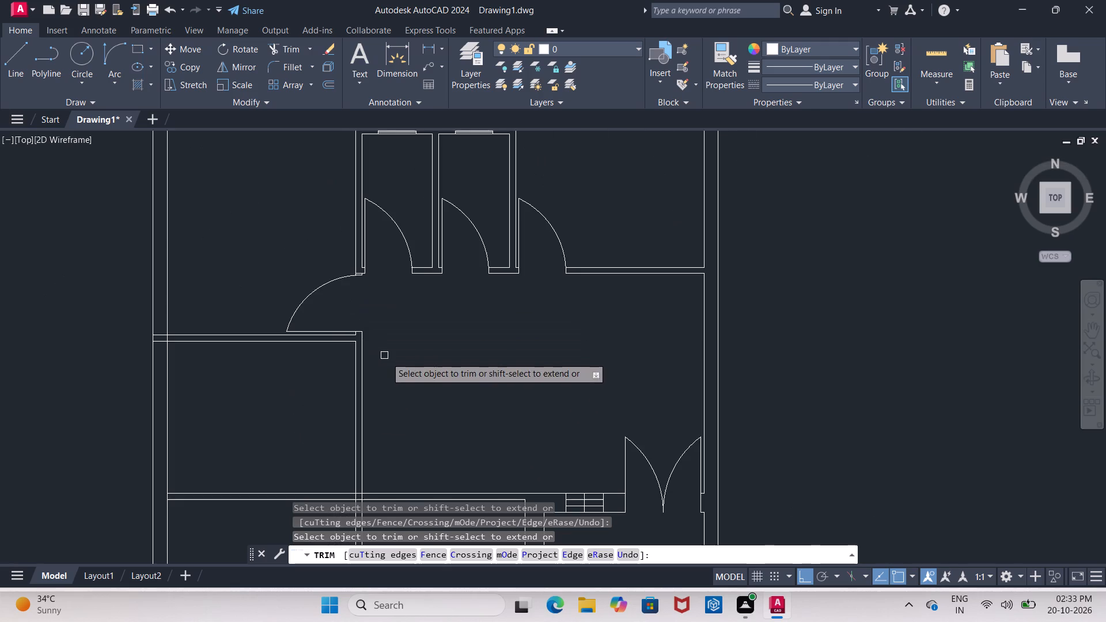
pyautogui.scroll(1, 401, 316)
pyautogui.scroll(3, 334, 248)
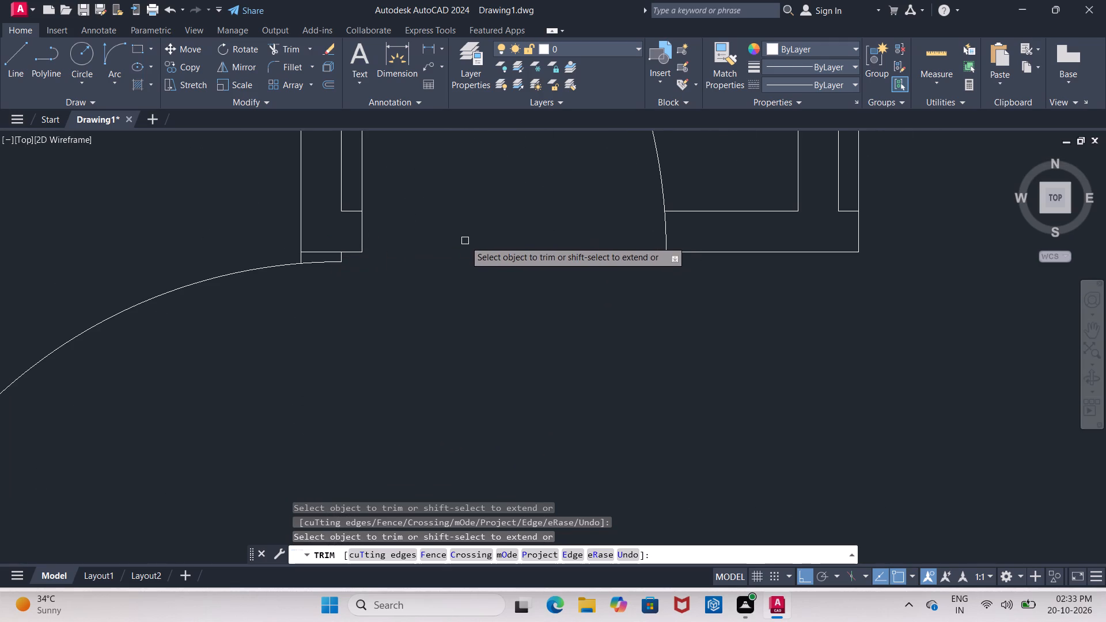
pyautogui.press('Escape')
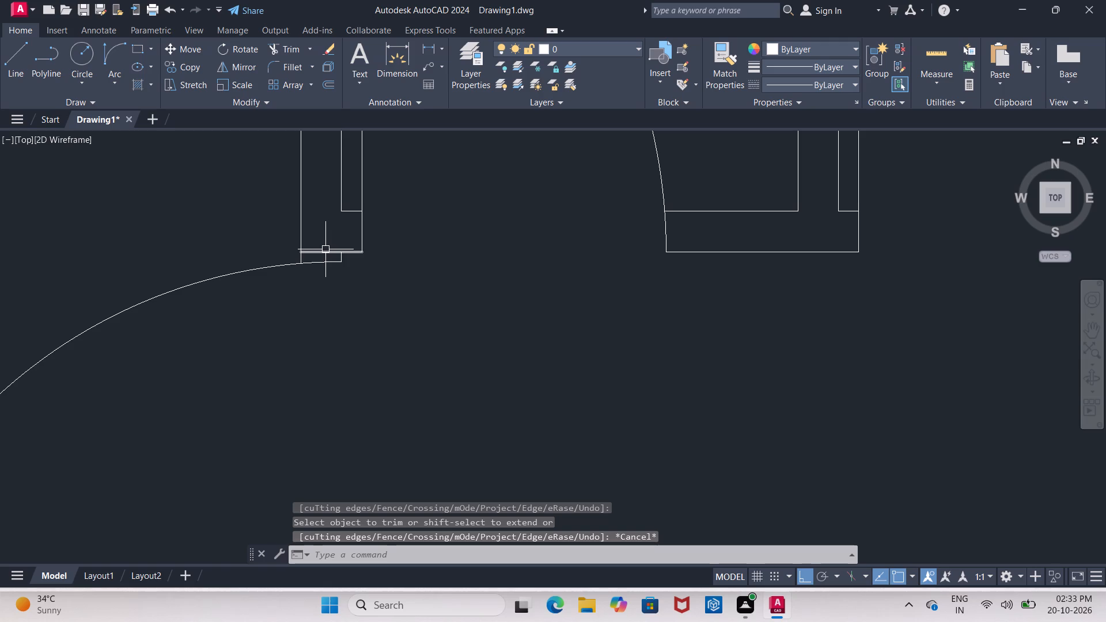
# Trim the short horizontal segment crossing the wall end above the upper-left room's door opening.
pyautogui.write('TR')
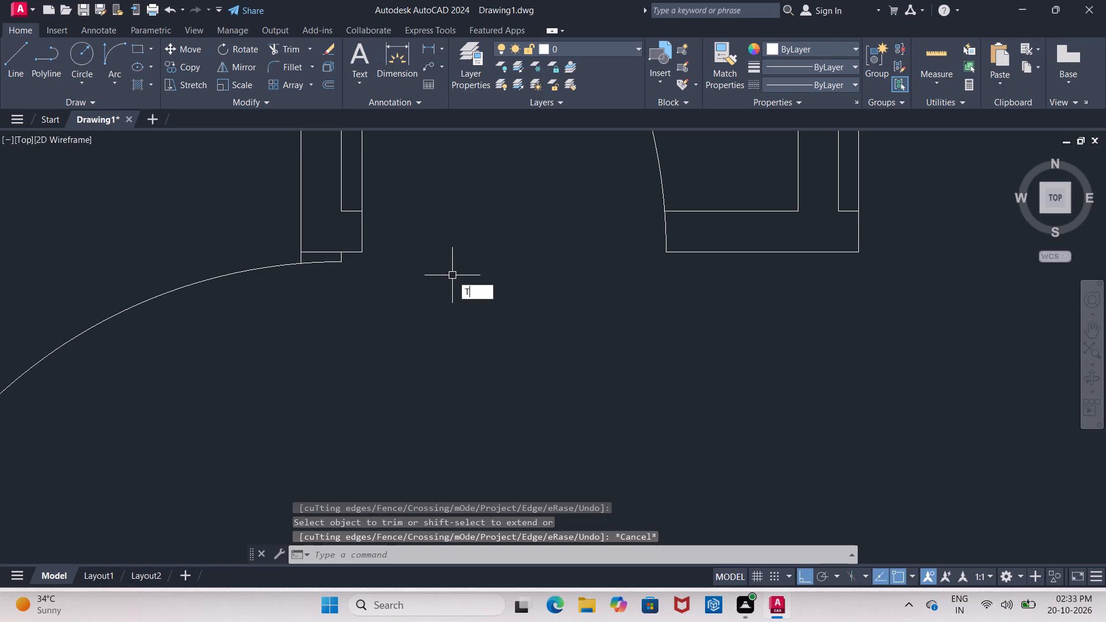
pyautogui.press('Return')
pyautogui.press('Return')
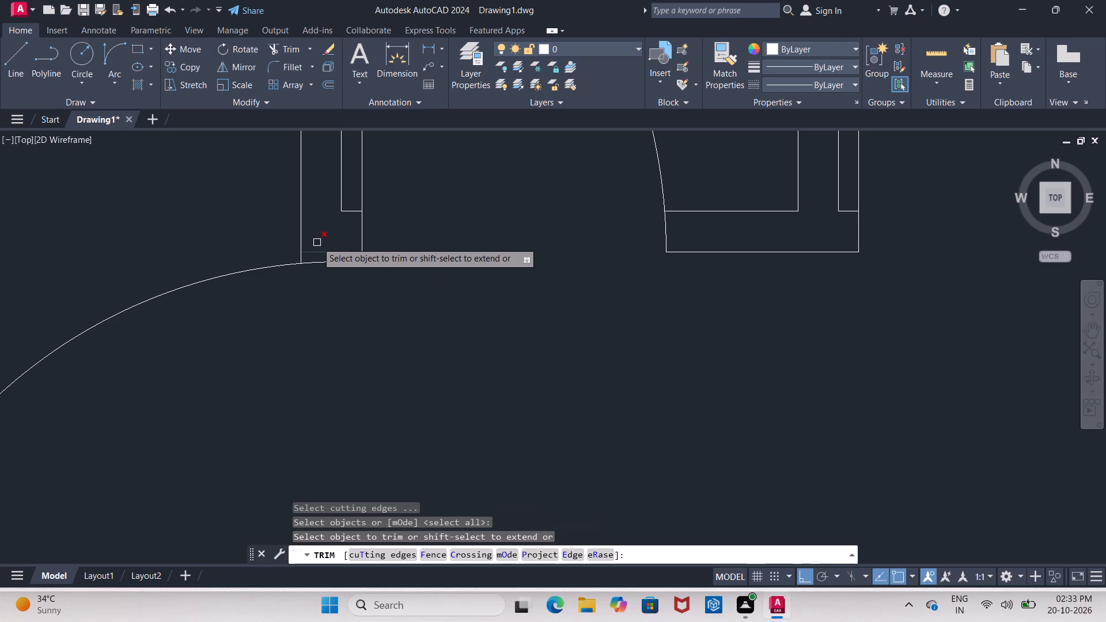
pyautogui.click(318, 250)
pyautogui.press('Escape')
# Examine the wall junctions around the middle-left and lower-left rooms for lines that still cross.
pyautogui.scroll(-3, 346, 271)
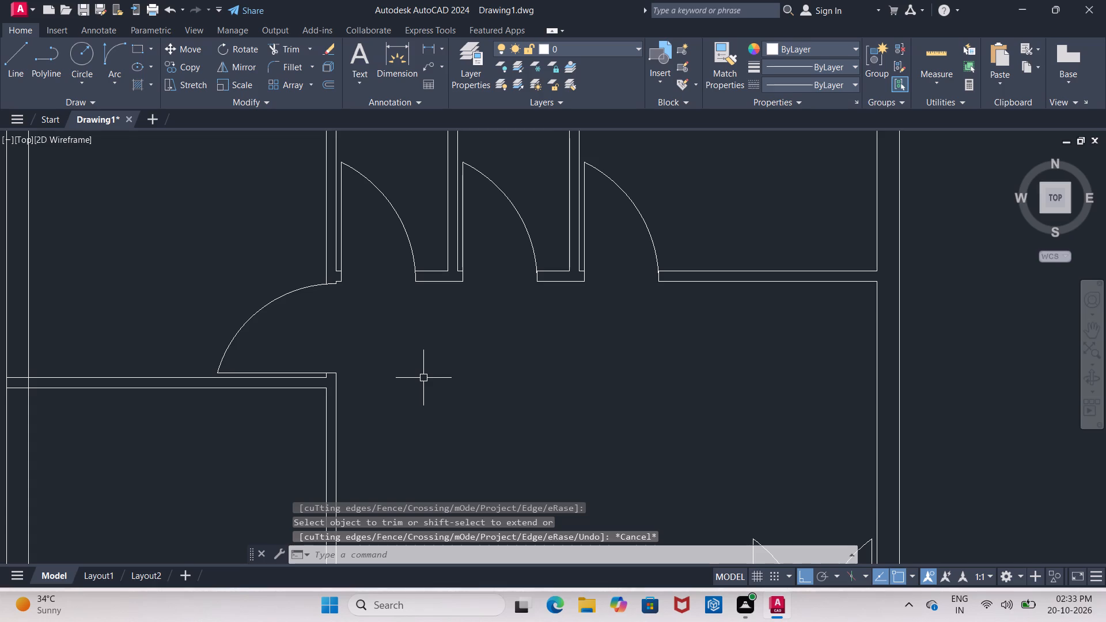
pyautogui.scroll(-3, 376, 348)
pyautogui.scroll(2, 432, 349)
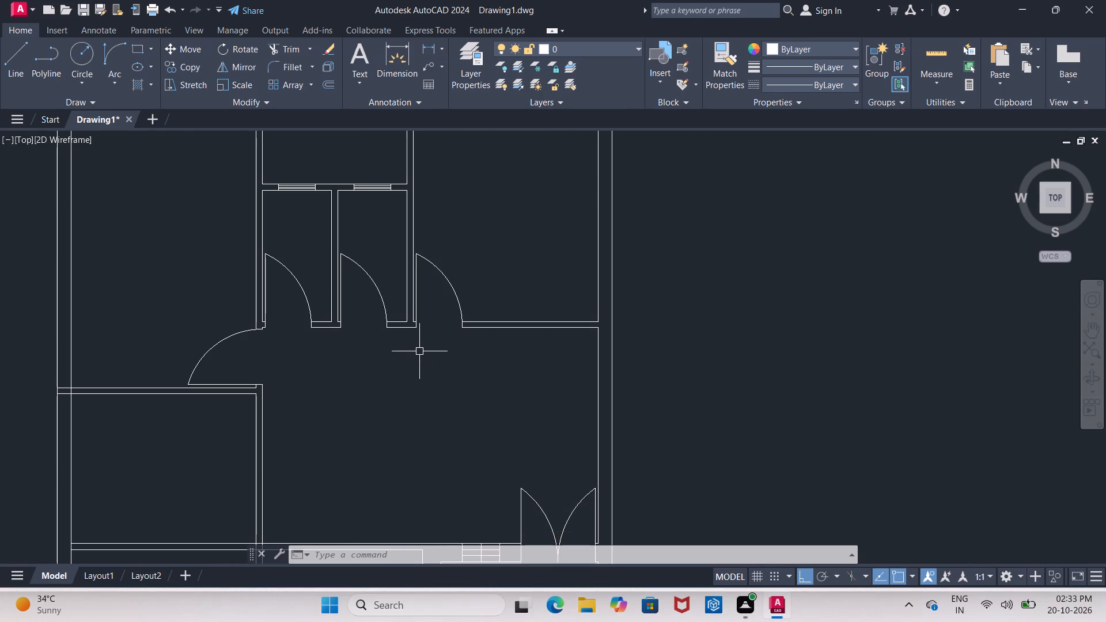
pyautogui.scroll(-3, 411, 340)
pyautogui.scroll(3, 370, 435)
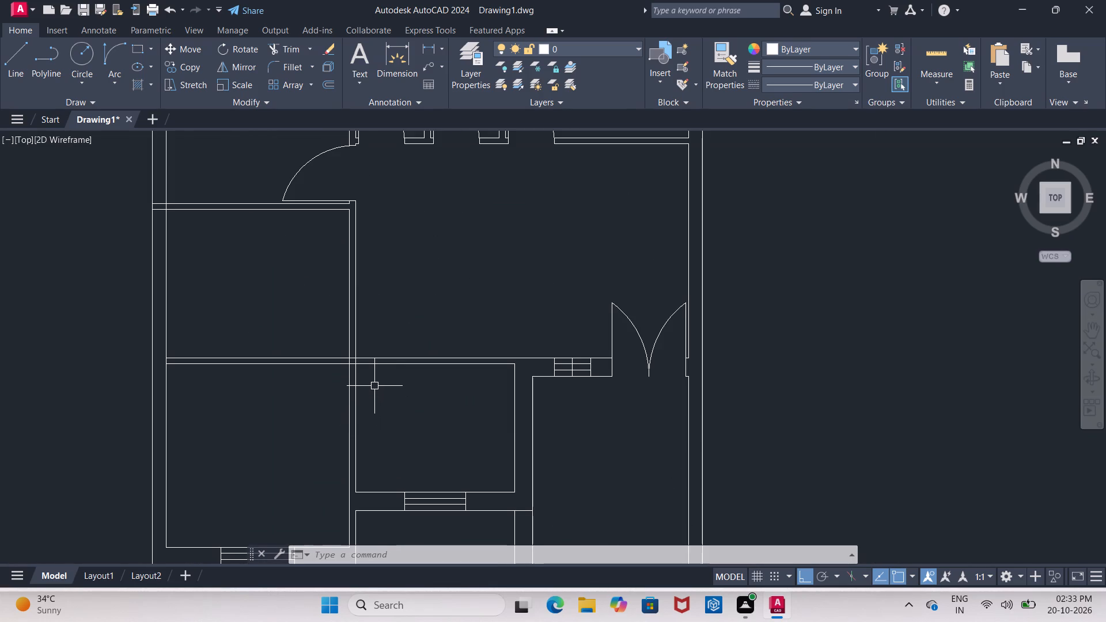
pyautogui.scroll(2, 314, 337)
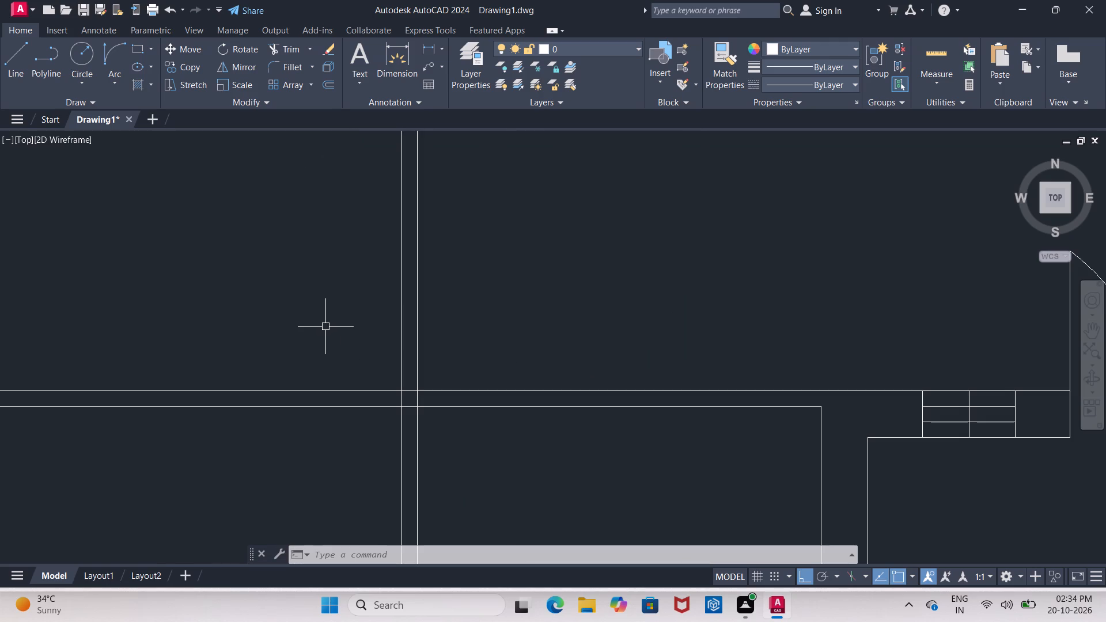
pyautogui.scroll(-1, 372, 298)
pyautogui.scroll(-2, 335, 388)
pyautogui.scroll(1, 329, 408)
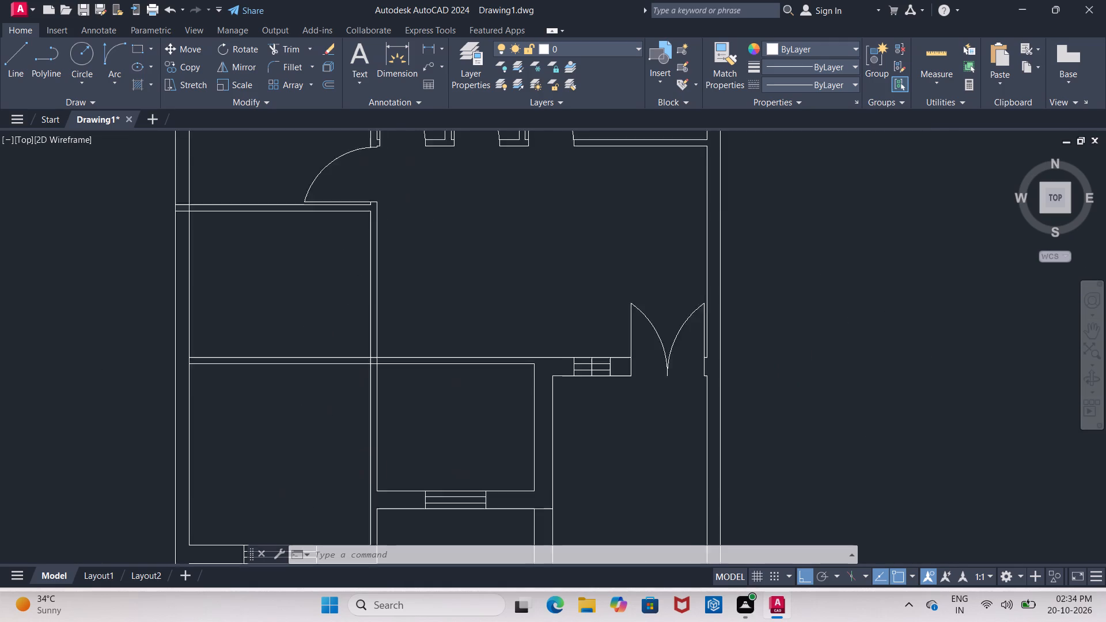
pyautogui.scroll(1, 329, 408)
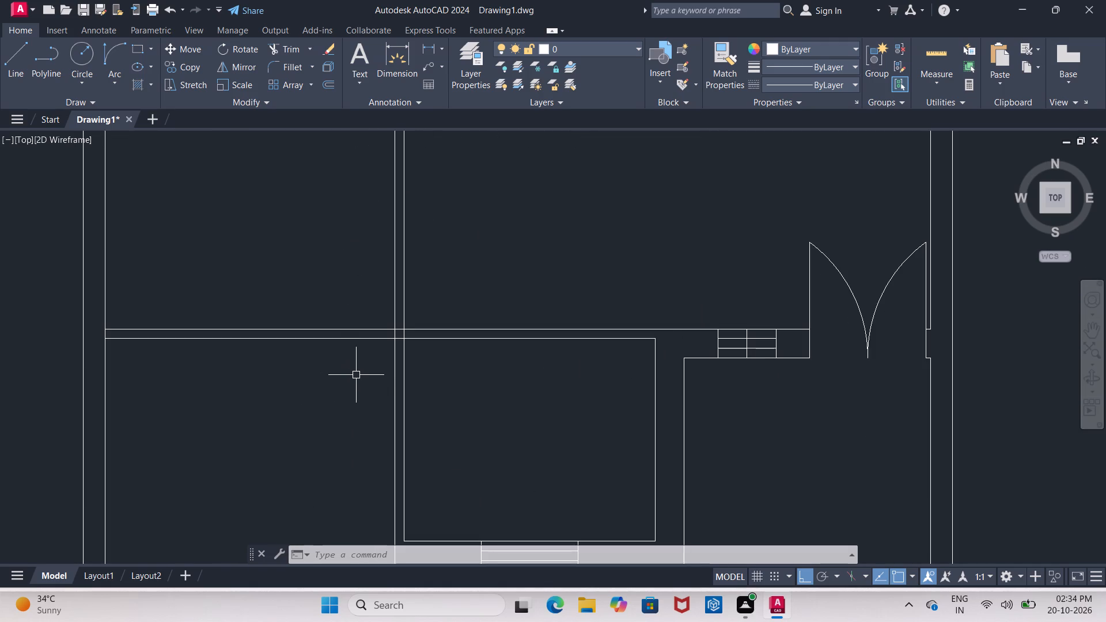
pyautogui.scroll(-2, 366, 382)
pyautogui.scroll(2, 366, 384)
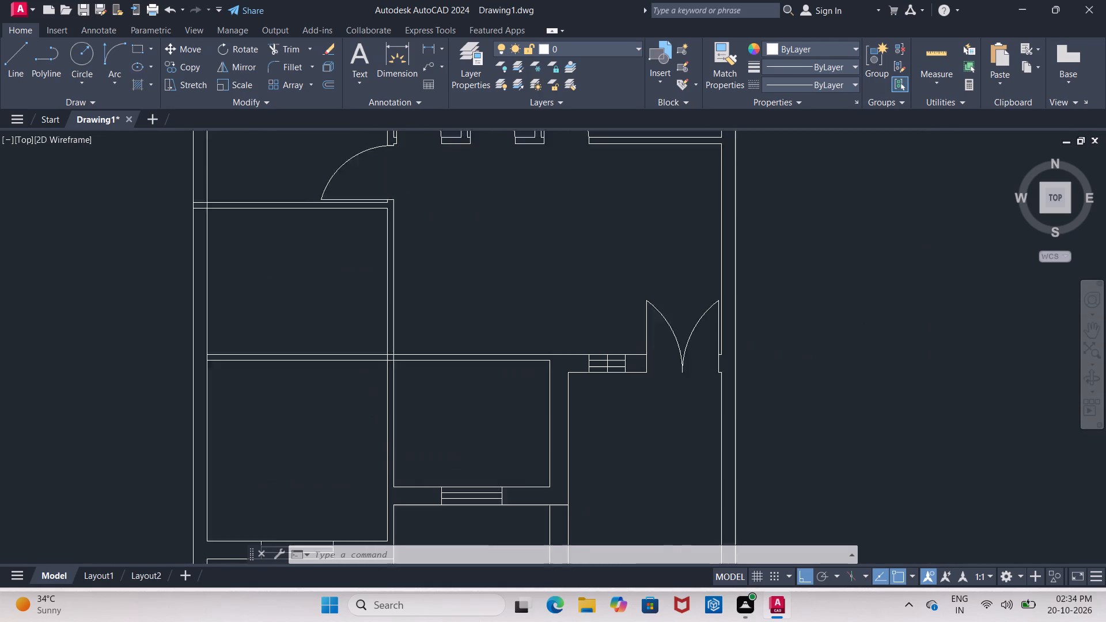
pyautogui.scroll(1, 366, 384)
pyautogui.scroll(-1, 358, 402)
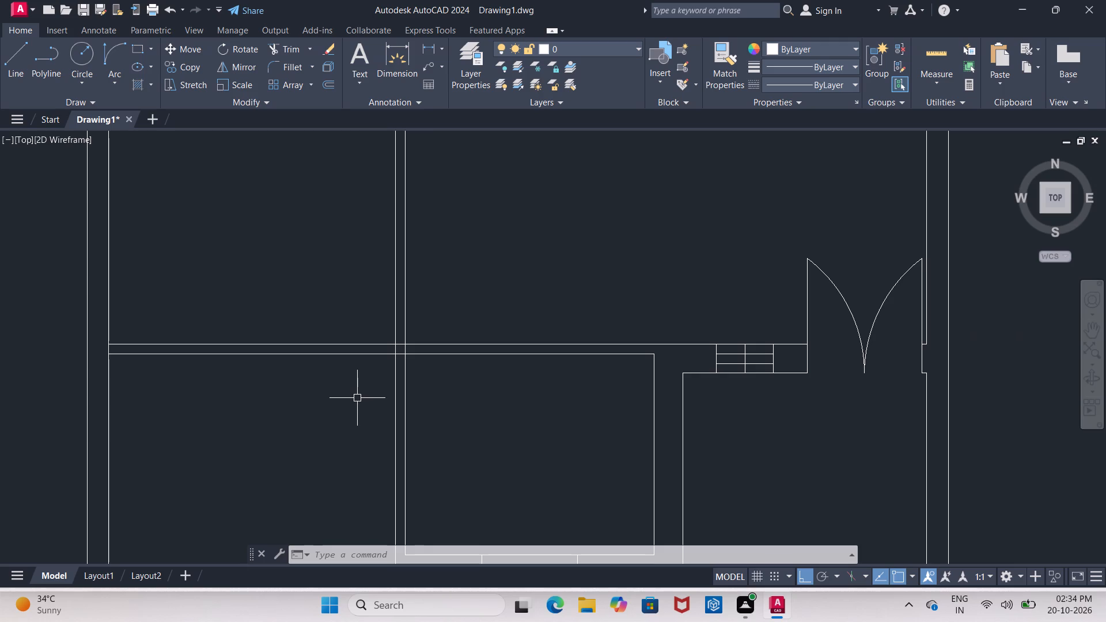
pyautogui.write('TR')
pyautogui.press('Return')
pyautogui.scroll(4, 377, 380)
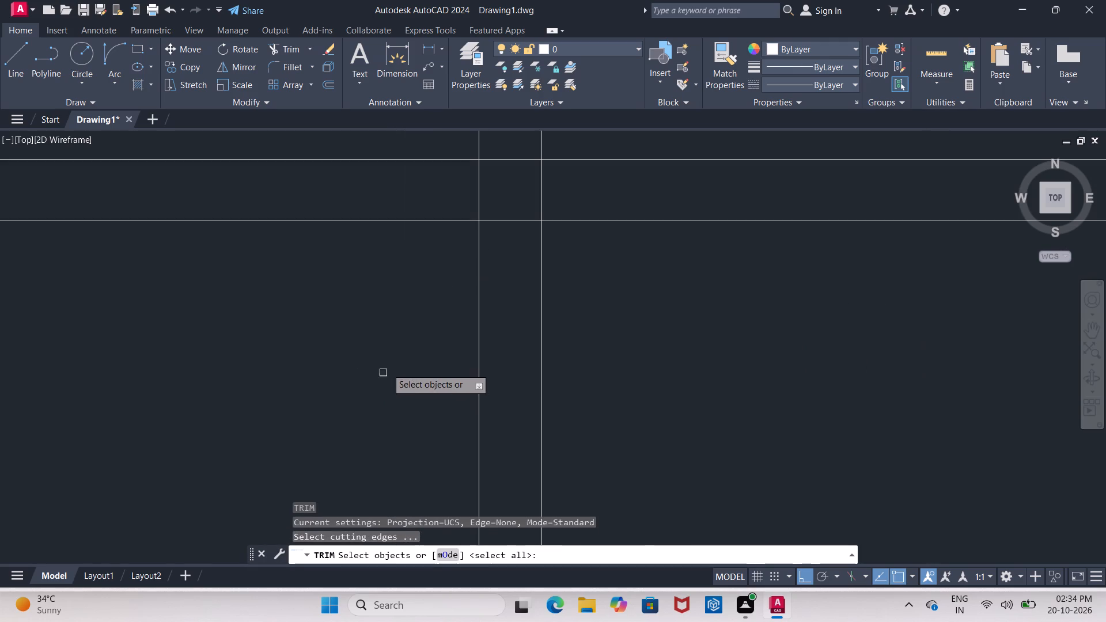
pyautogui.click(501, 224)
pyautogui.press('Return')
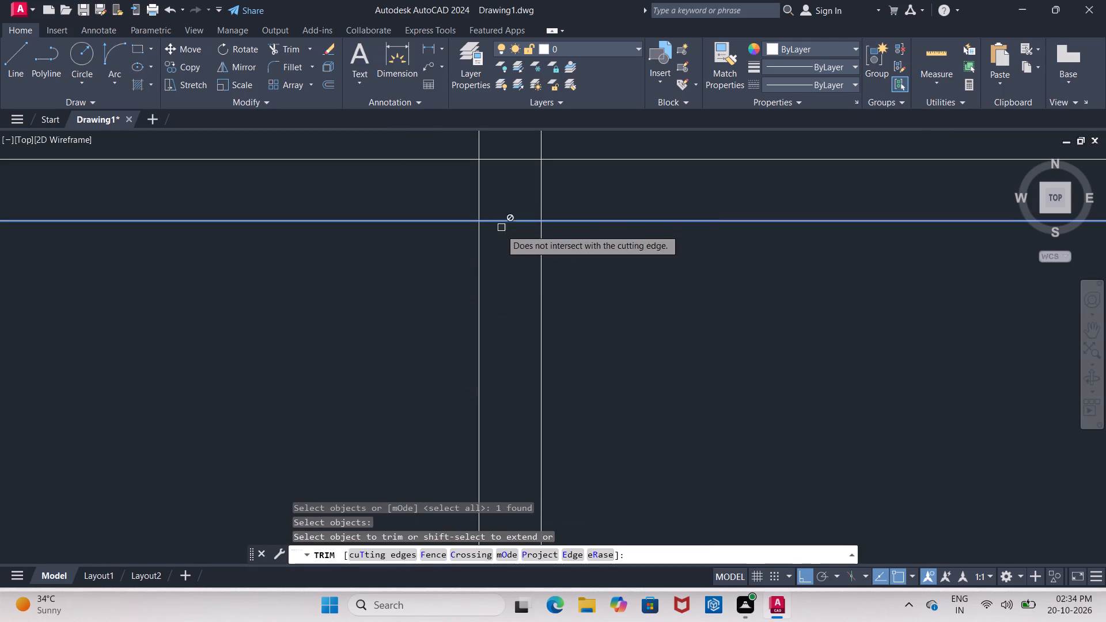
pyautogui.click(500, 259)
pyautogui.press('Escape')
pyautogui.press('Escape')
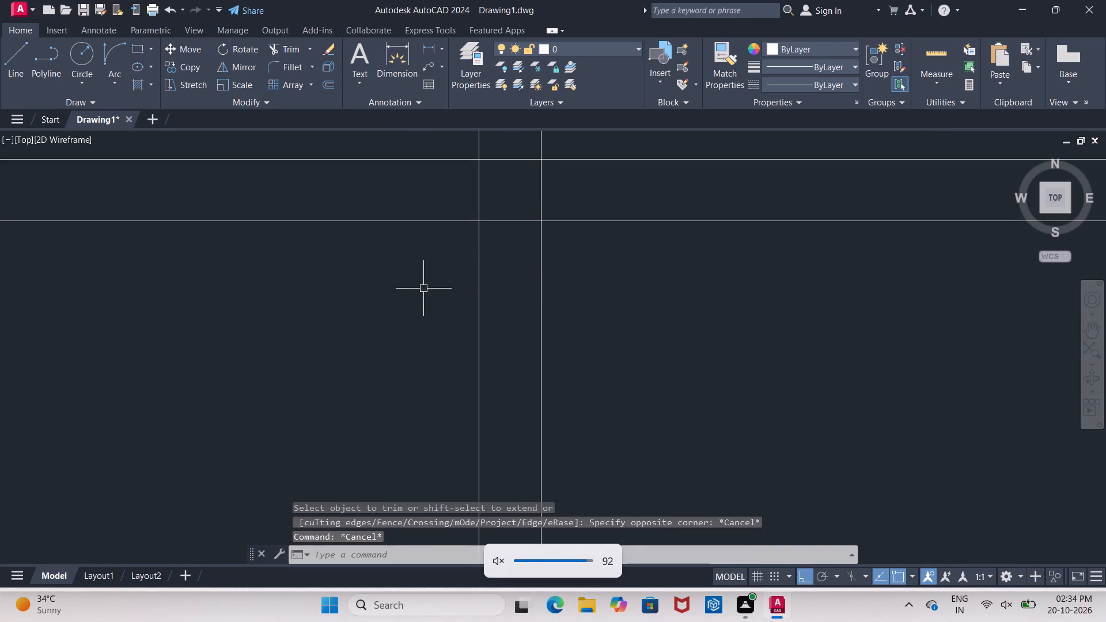
# Trim the four line segments inside the wall crossing between the middle-left room, lower-left room and hall.
pyautogui.press('t')
pyautogui.press('r')
pyautogui.press('Return')
pyautogui.press('Return')
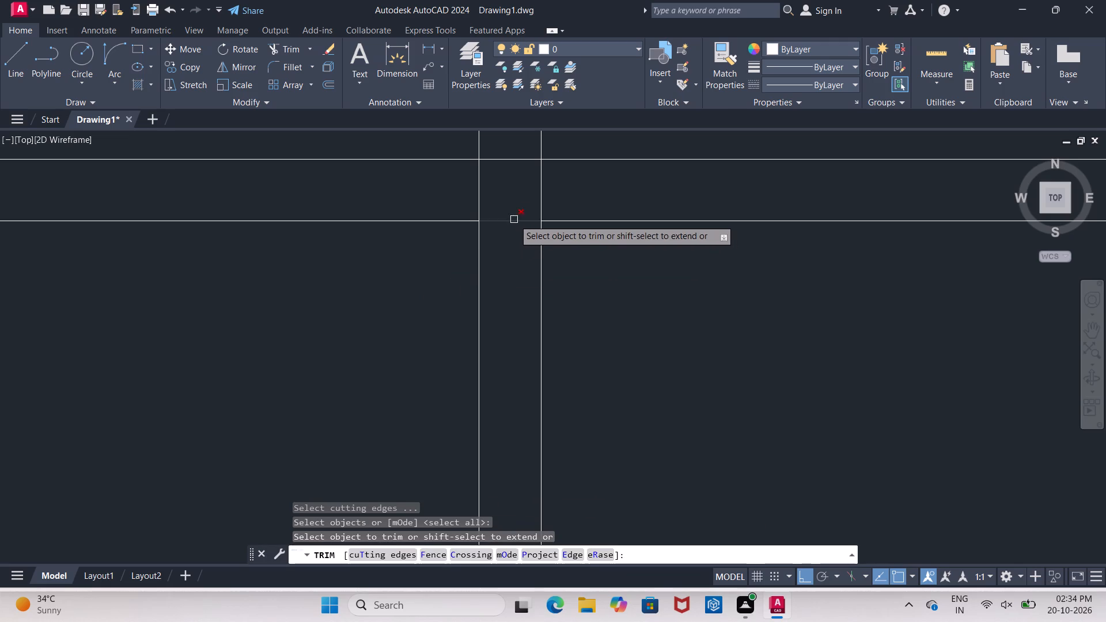
pyautogui.click(514, 220)
pyautogui.click(503, 160)
pyautogui.click(476, 188)
pyautogui.click(537, 190)
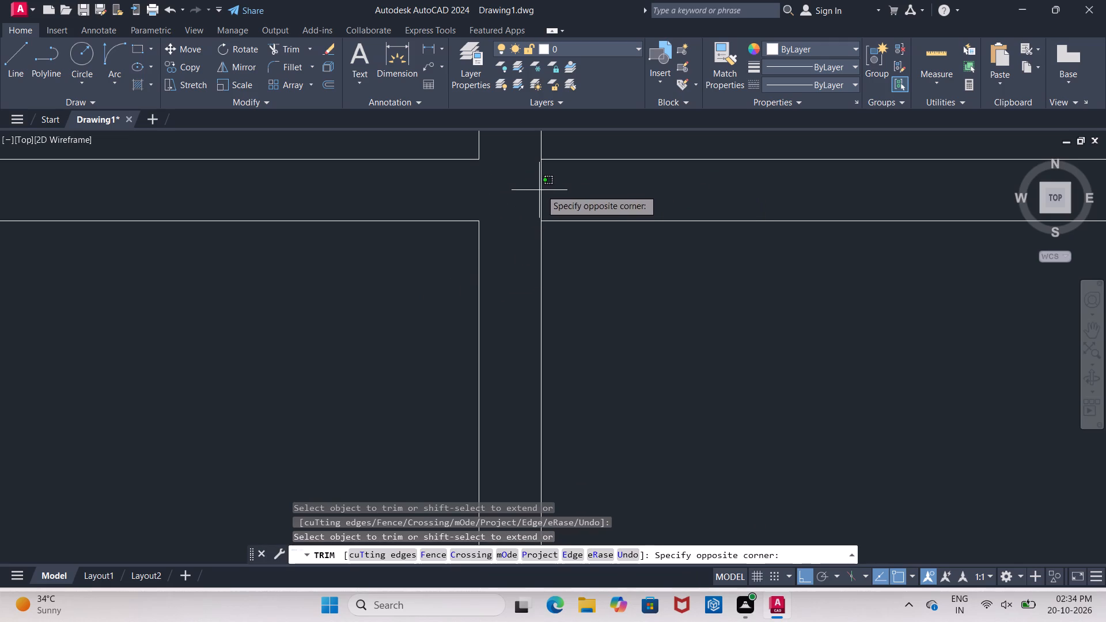
pyautogui.click(555, 188)
# Trim the left outer wall's inner line where the middle-left room's bottom wall joins it.
pyautogui.scroll(-4, 466, 230)
pyautogui.scroll(-1, 349, 246)
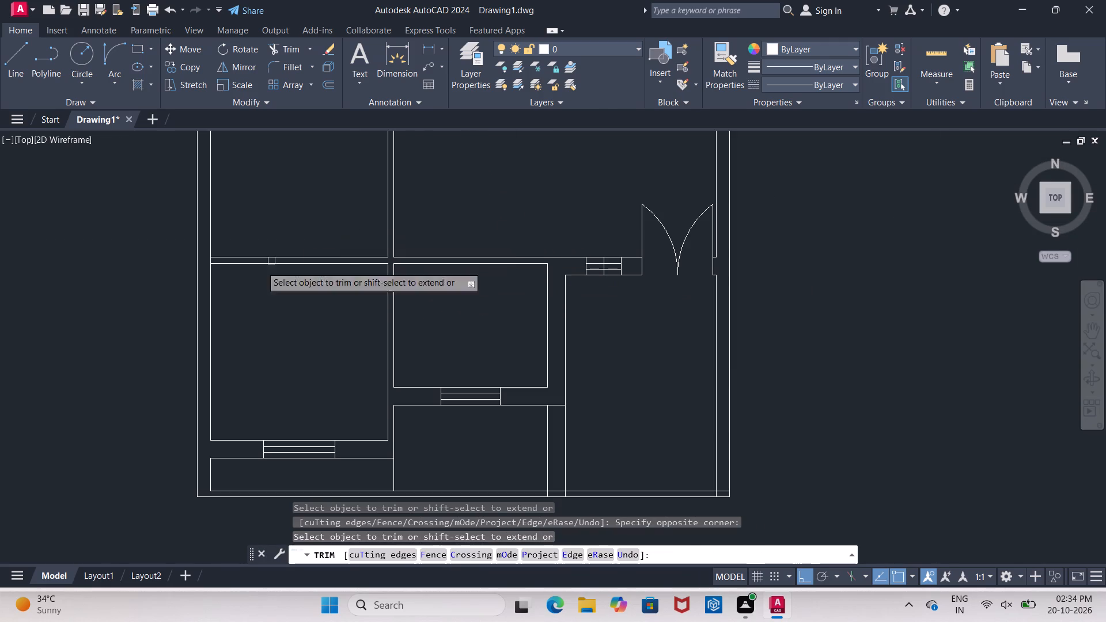
pyautogui.scroll(4, 226, 250)
pyautogui.click(132, 318)
pyautogui.scroll(-5, 154, 289)
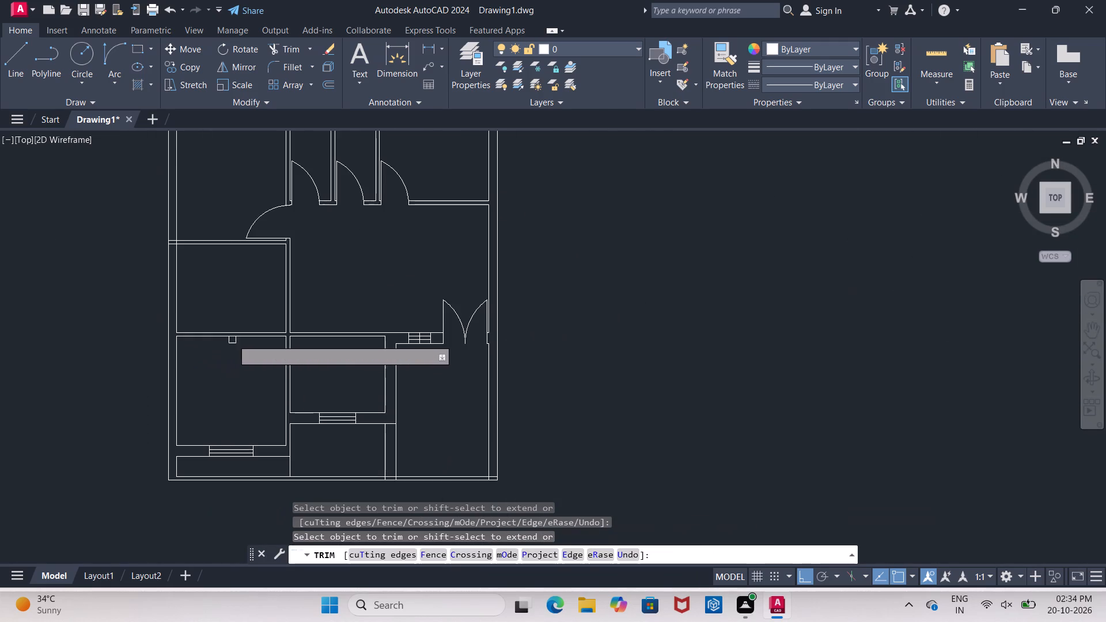
pyautogui.scroll(2, 281, 249)
pyautogui.scroll(-2, 435, 271)
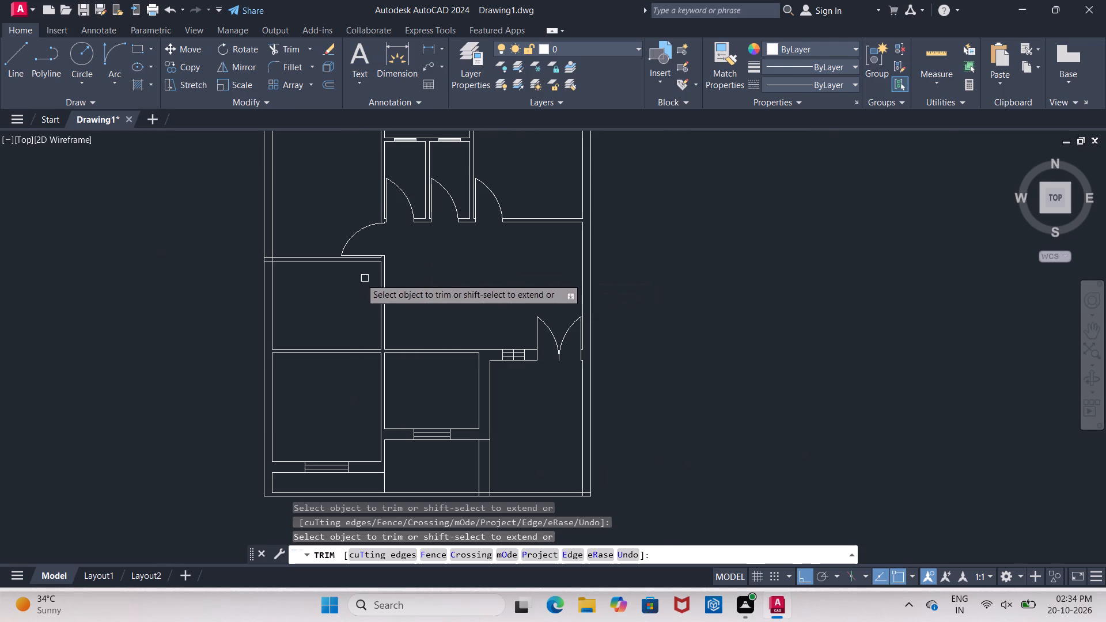
# Trim the overlapping lines where the middle-left room's top wall joins the left outer wall.
pyautogui.scroll(2, 341, 278)
pyautogui.scroll(3, 153, 233)
pyautogui.click(161, 190)
pyautogui.click(143, 256)
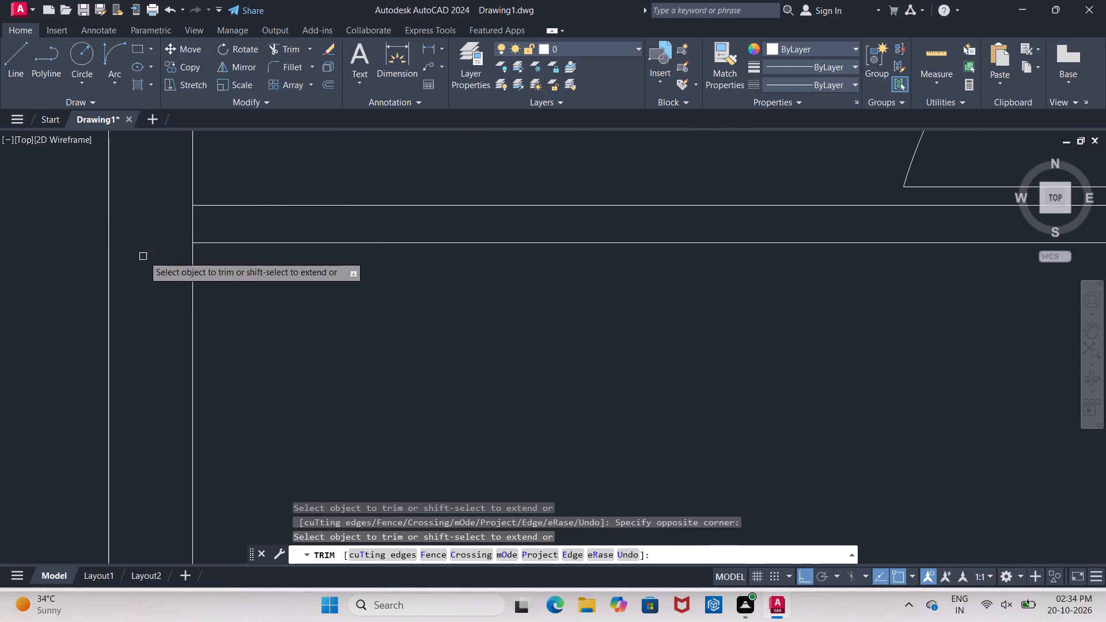
pyautogui.scroll(-3, 161, 266)
pyautogui.scroll(3, 153, 266)
pyautogui.click(172, 267)
pyautogui.scroll(-4, 138, 264)
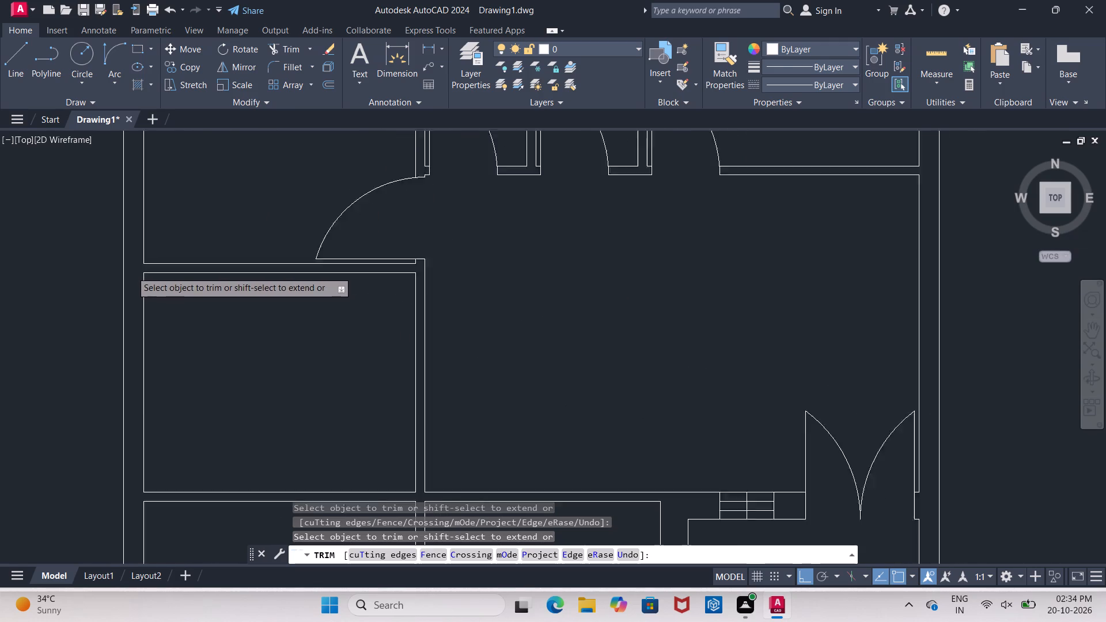
pyautogui.scroll(3, 307, 266)
pyautogui.scroll(-4, 381, 245)
pyautogui.scroll(1, 346, 333)
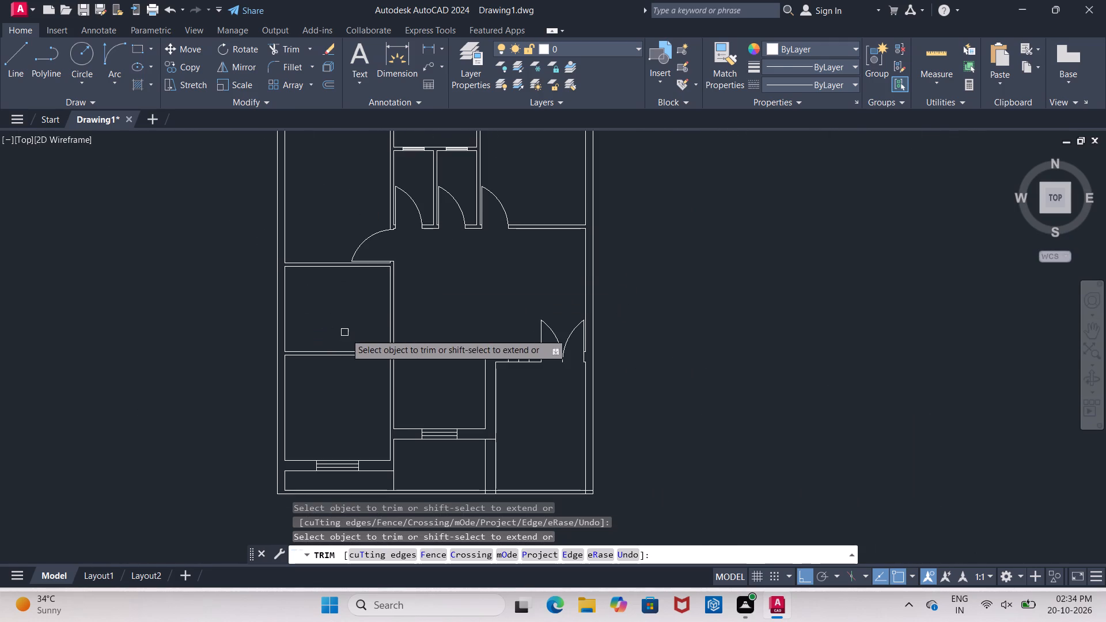
pyautogui.scroll(1, 346, 333)
pyautogui.press('Escape')
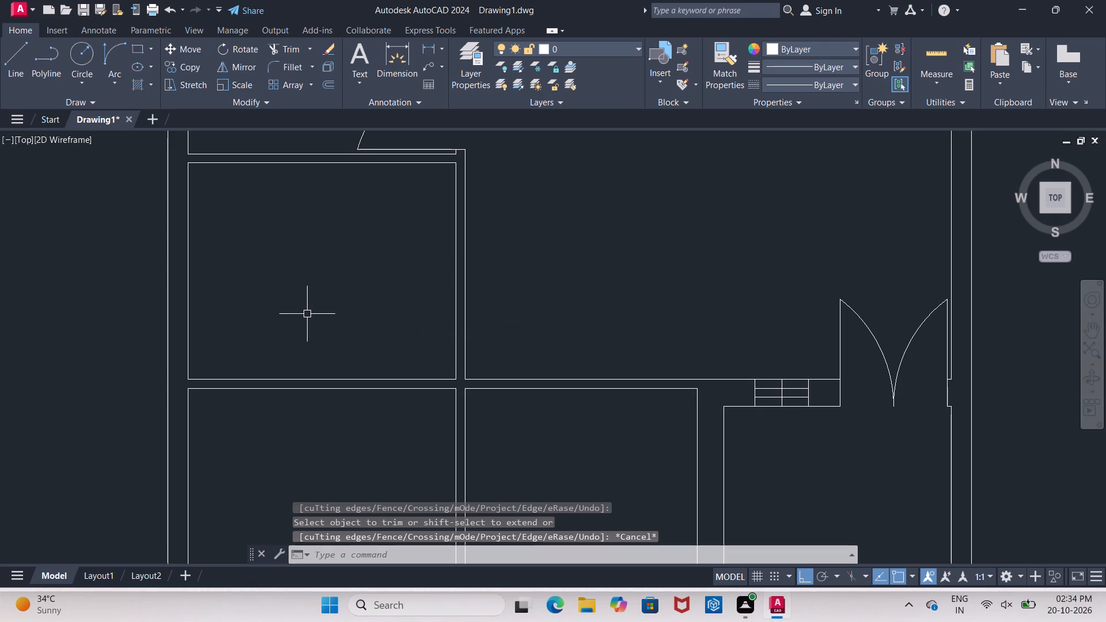
# Draw a 4" vertical line across the wall between the middle-left and lower-left rooms at its hall-side end.
pyautogui.scroll(3, 446, 410)
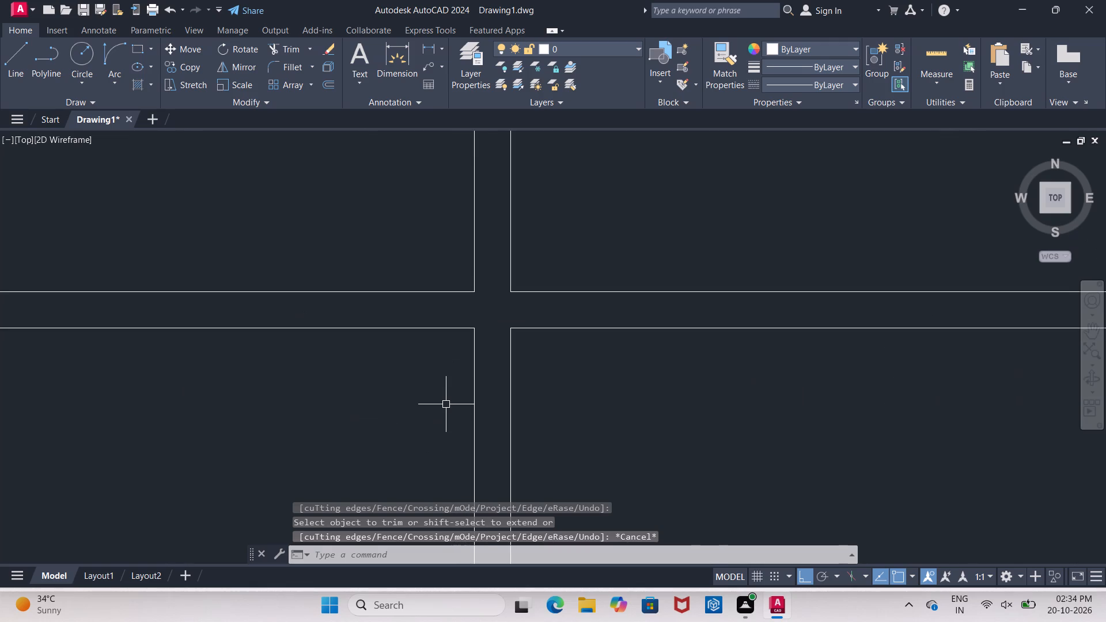
pyautogui.press('l')
pyautogui.press('Return')
pyautogui.click(476, 330)
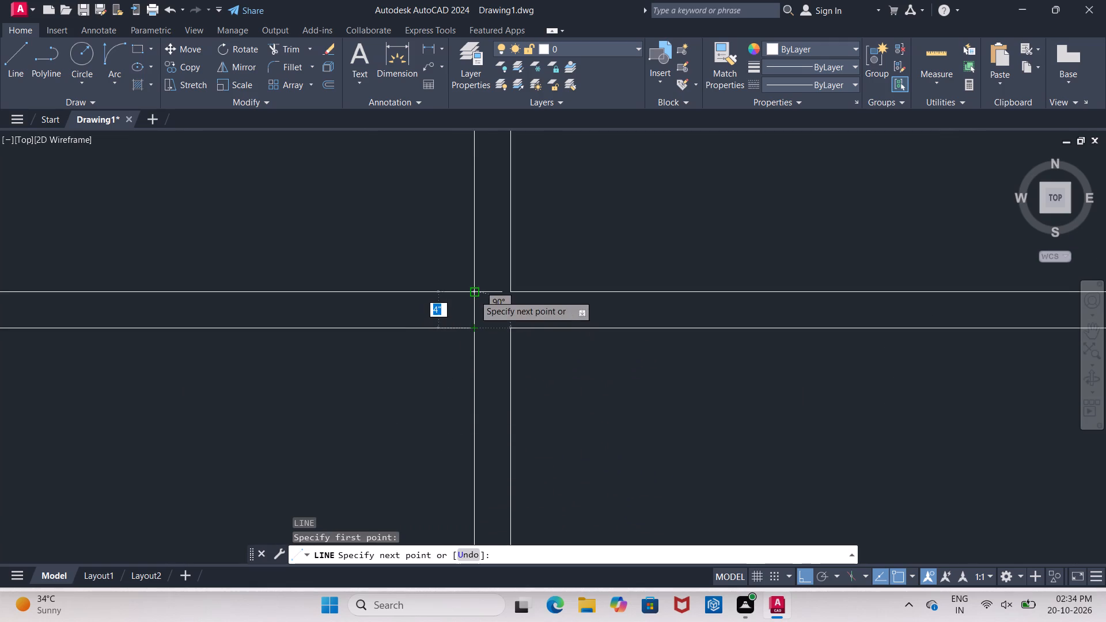
pyautogui.click(474, 294)
pyautogui.press('Return')
# Offset the vertical line at the hall-side end of the middle-left and lower-left rooms' shared wall 2" into that wall.
pyautogui.press('o')
pyautogui.press('Return')
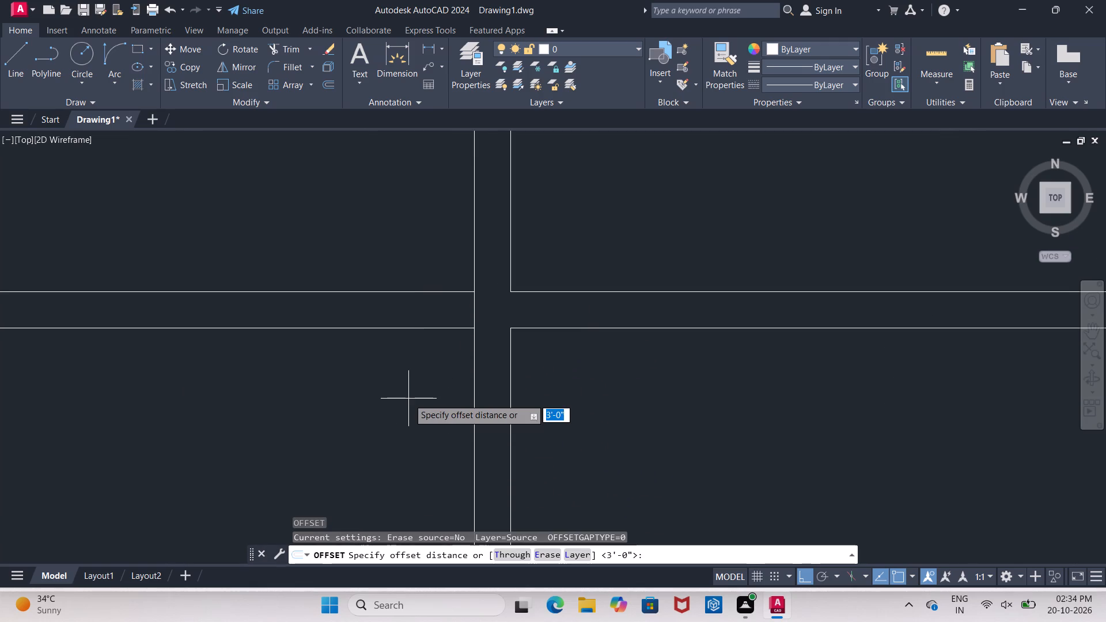
pyautogui.write('2"')
pyautogui.press('Return')
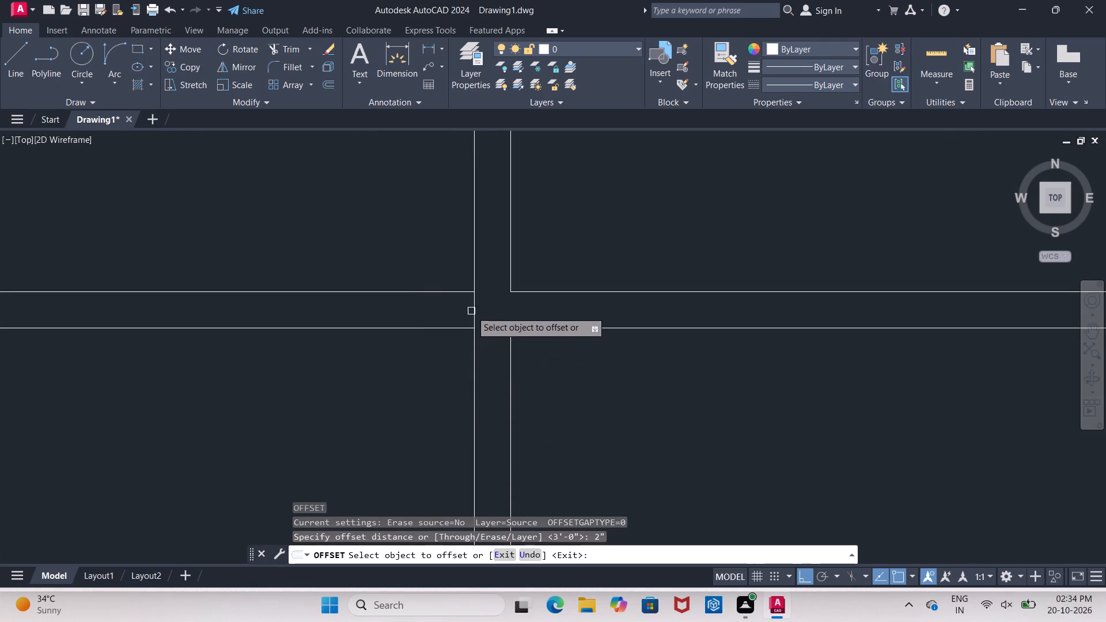
pyautogui.click(477, 308)
pyautogui.click(442, 326)
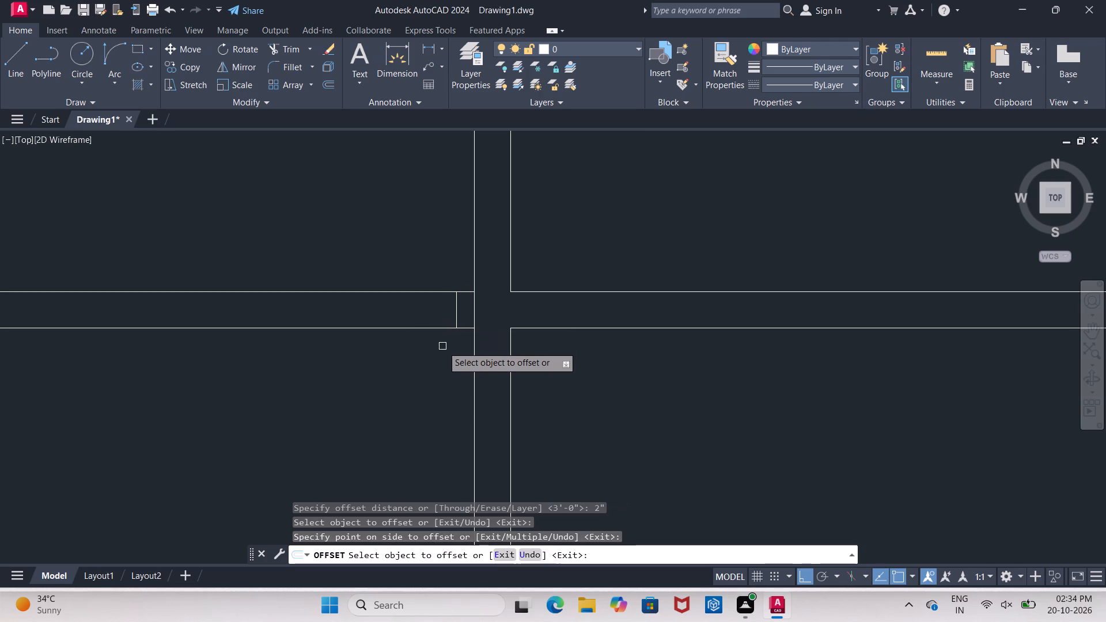
pyautogui.press('Escape')
# Delete the original vertical line at the wall's hall-side end, keeping the offset line as the door jamb.
pyautogui.scroll(-2, 313, 360)
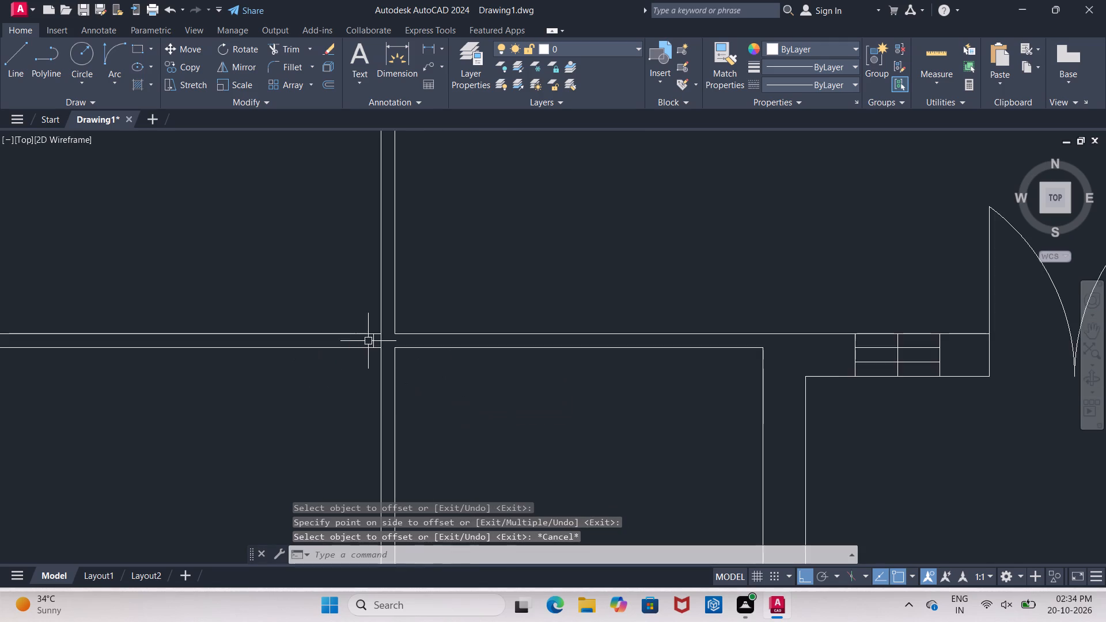
pyautogui.scroll(4, 374, 335)
pyautogui.click(399, 353)
pyautogui.press('Delete')
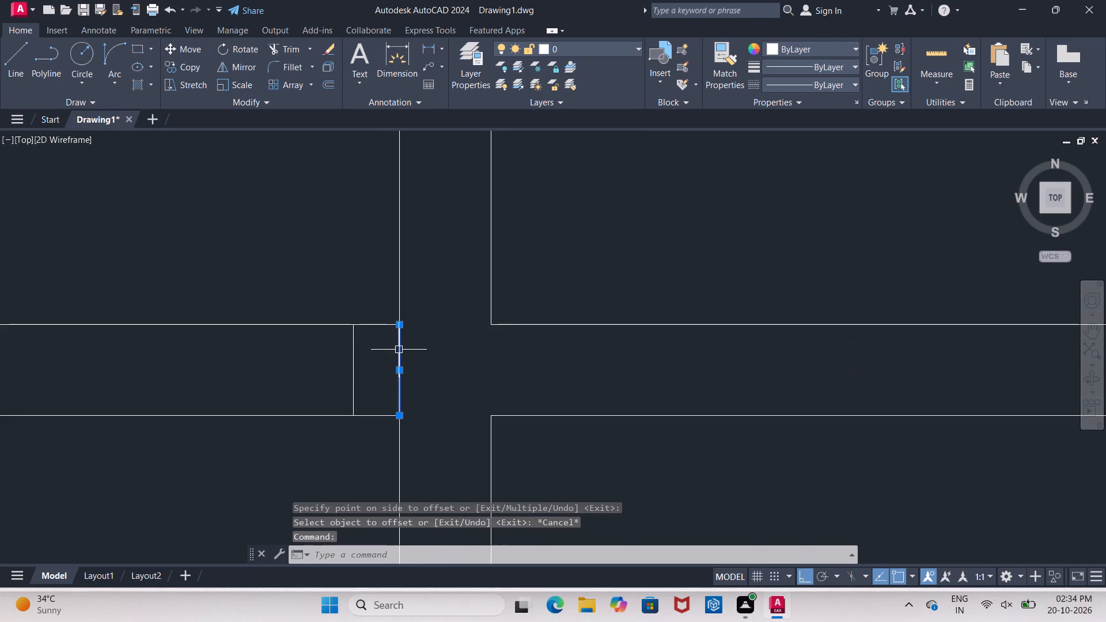
# Copy the upper-right room's door leaf and swing arc to the empty space outside the right outer wall.
pyautogui.scroll(-8, 391, 349)
pyautogui.scroll(4, 411, 312)
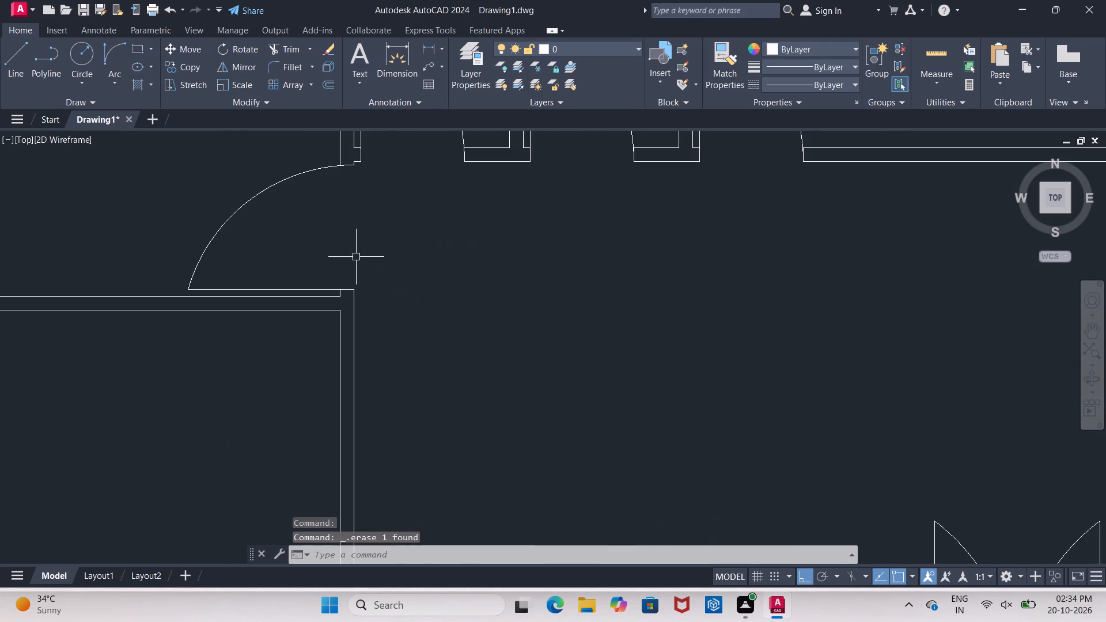
pyautogui.scroll(-3, 366, 267)
pyautogui.scroll(3, 457, 249)
pyautogui.click(421, 278)
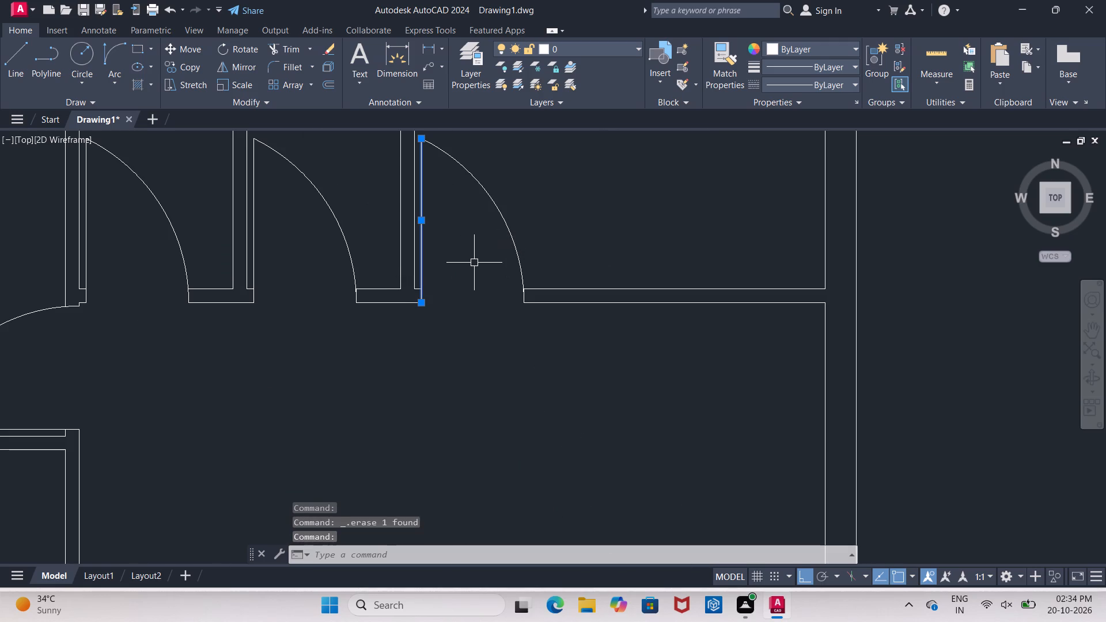
pyautogui.press('Escape')
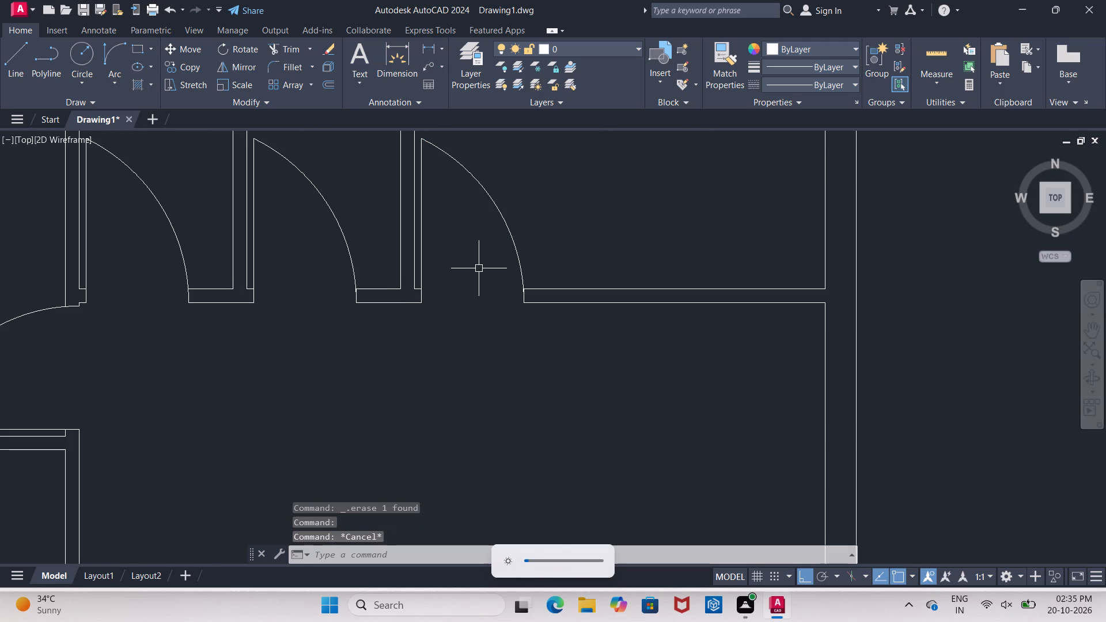
pyautogui.scroll(-2, 497, 259)
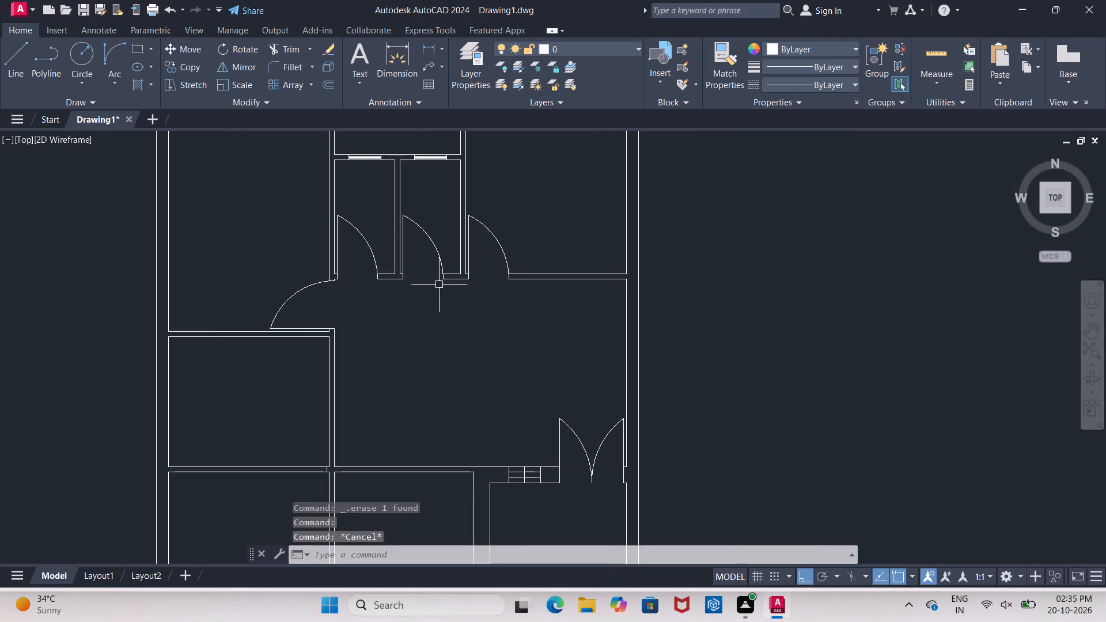
pyautogui.scroll(1, 371, 310)
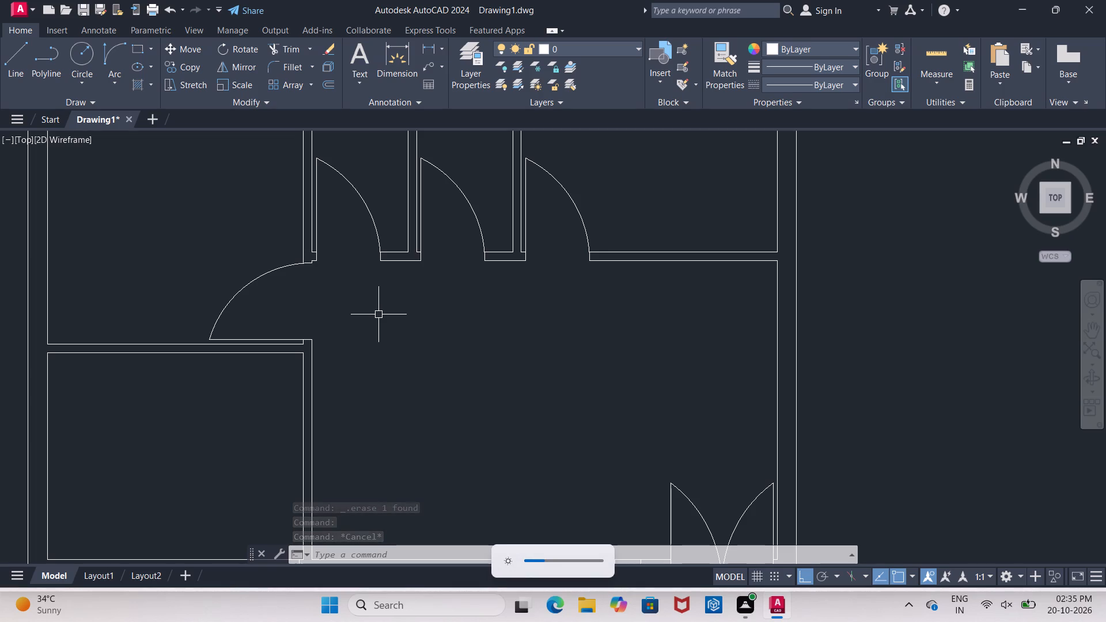
pyautogui.click(584, 214)
pyautogui.click(528, 235)
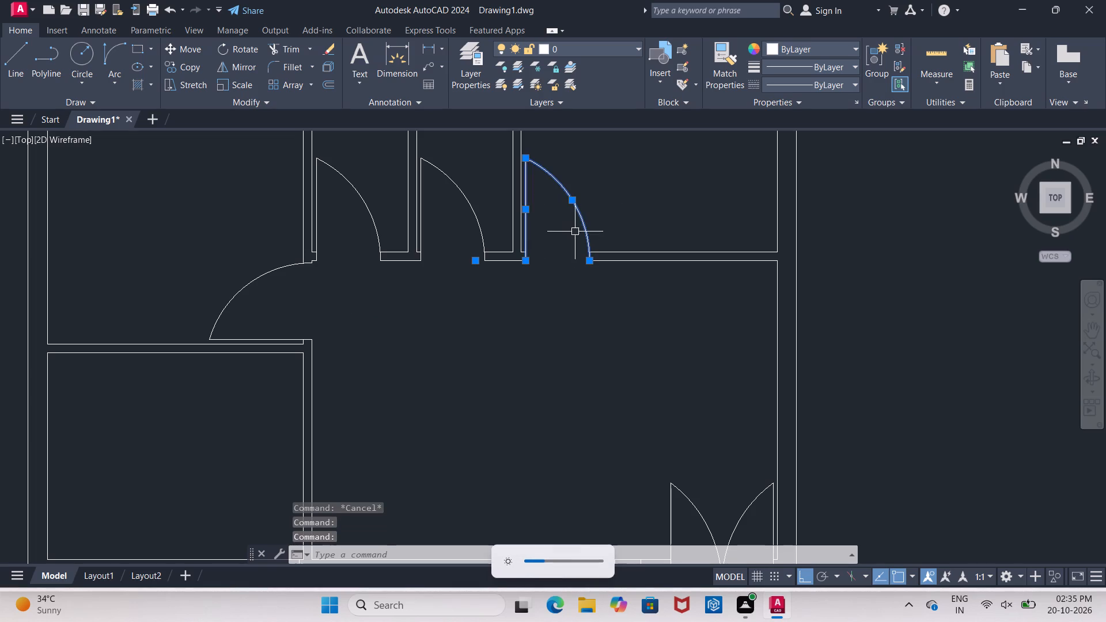
pyautogui.press('c')
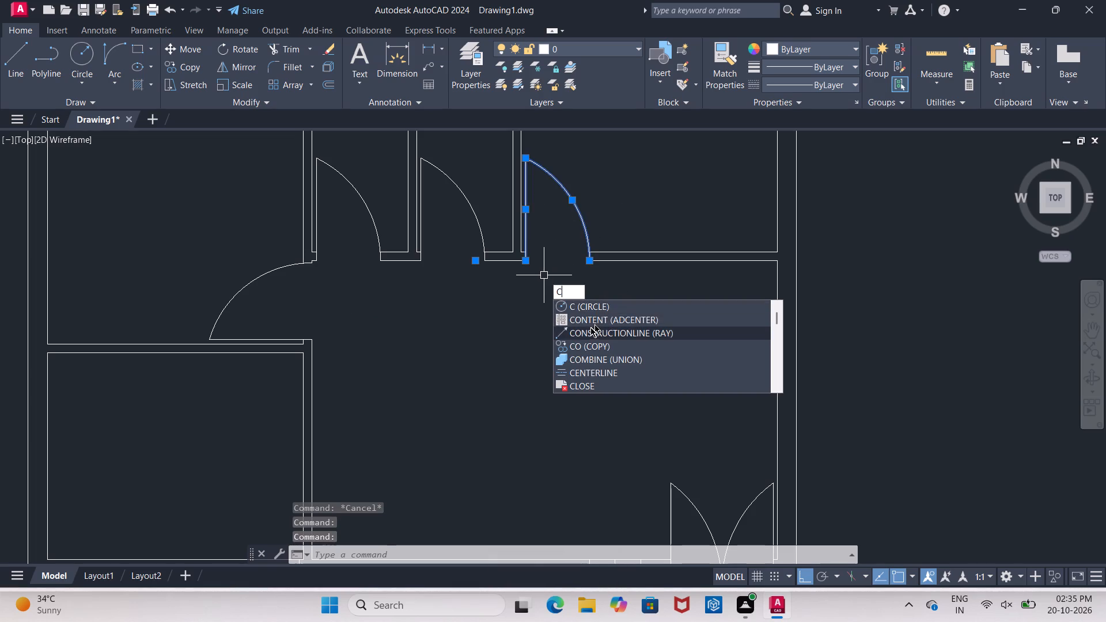
pyautogui.click(582, 348)
pyautogui.click(592, 242)
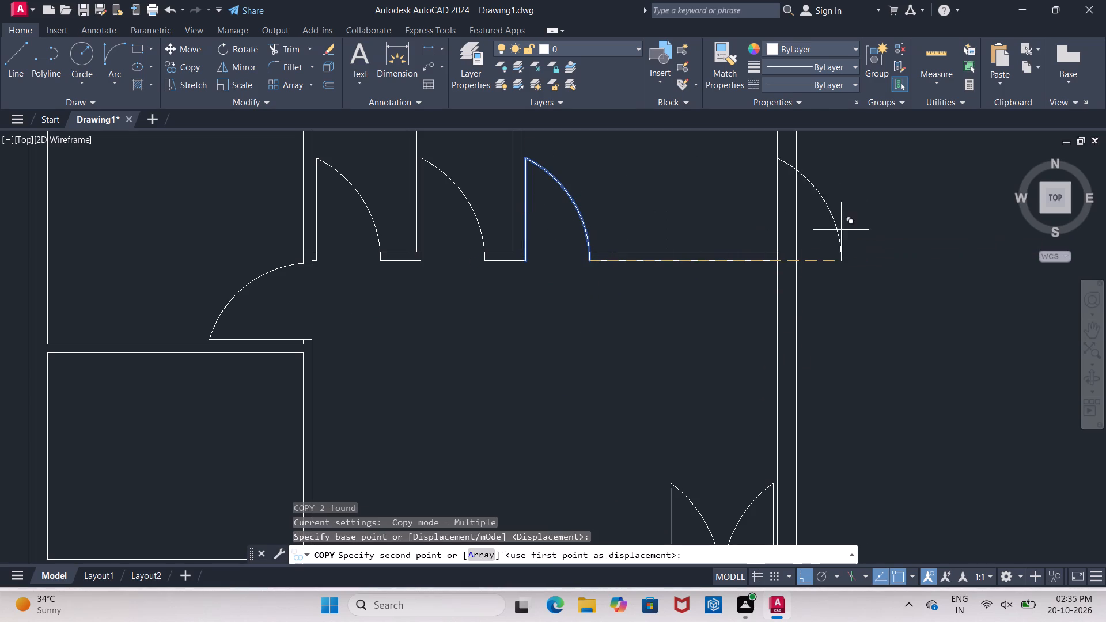
pyautogui.click(973, 247)
pyautogui.scroll(-1, 687, 299)
pyautogui.press('Escape')
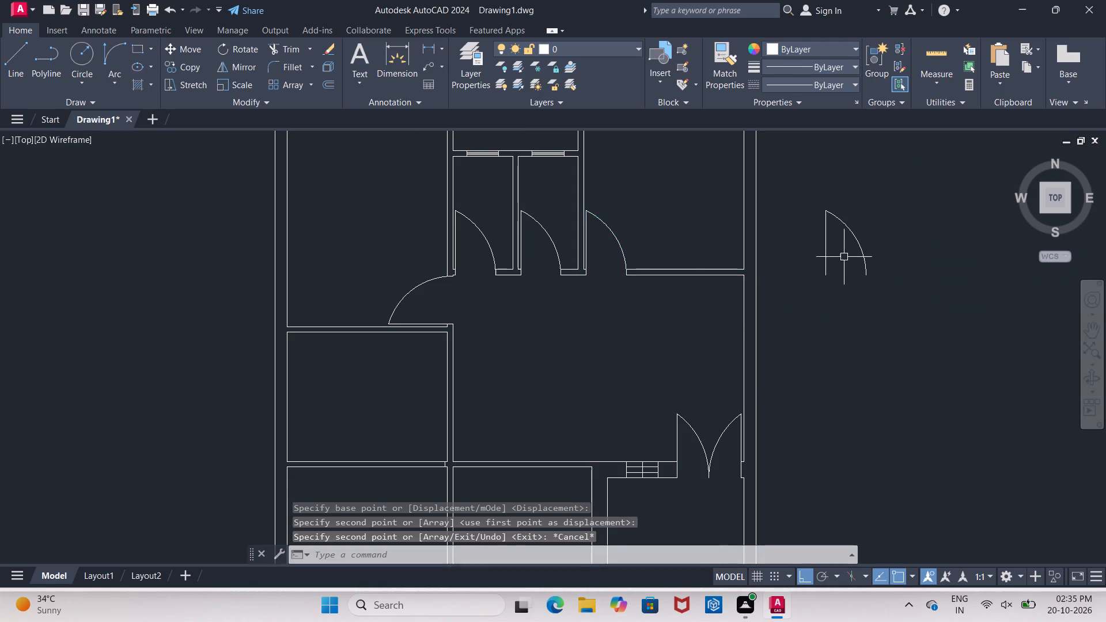
# Rotate the copied door outside the plan 180° about the lower end of its swing arc.
pyautogui.scroll(-1, 835, 263)
pyautogui.scroll(2, 901, 252)
pyautogui.moveTo(665, 179); pyautogui.dragTo(677, 179)
pyautogui.click(842, 342)
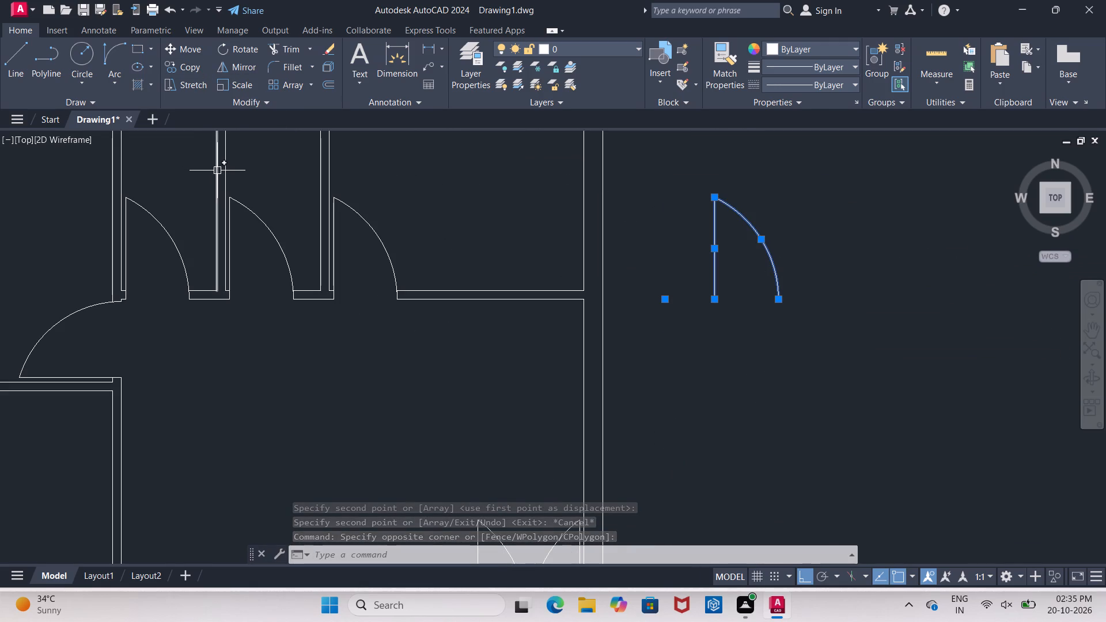
pyautogui.press('r')
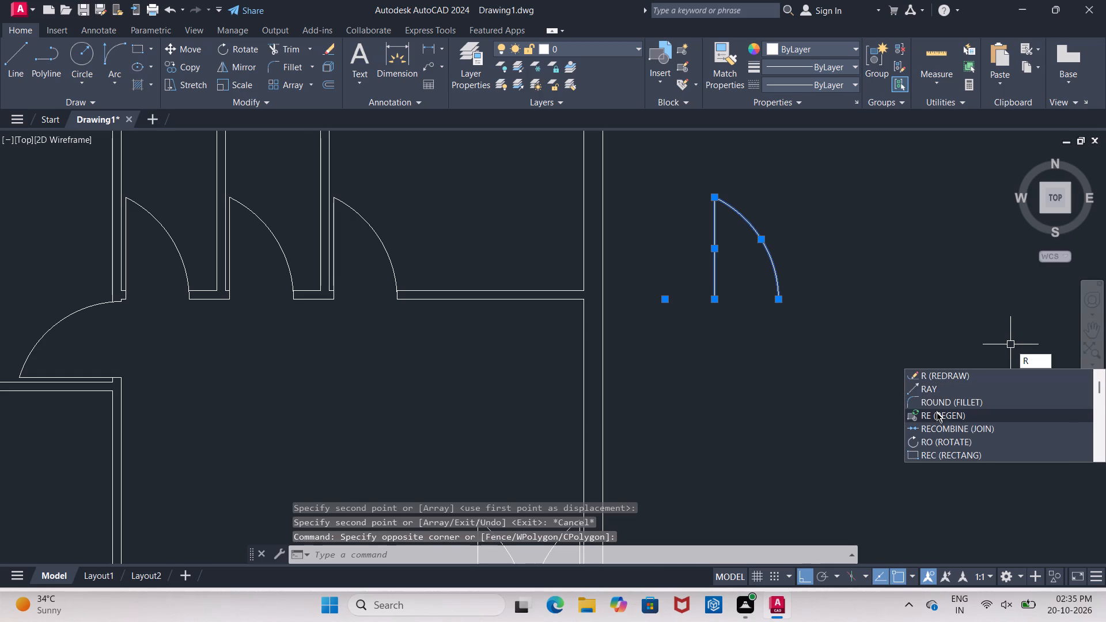
pyautogui.click(935, 441)
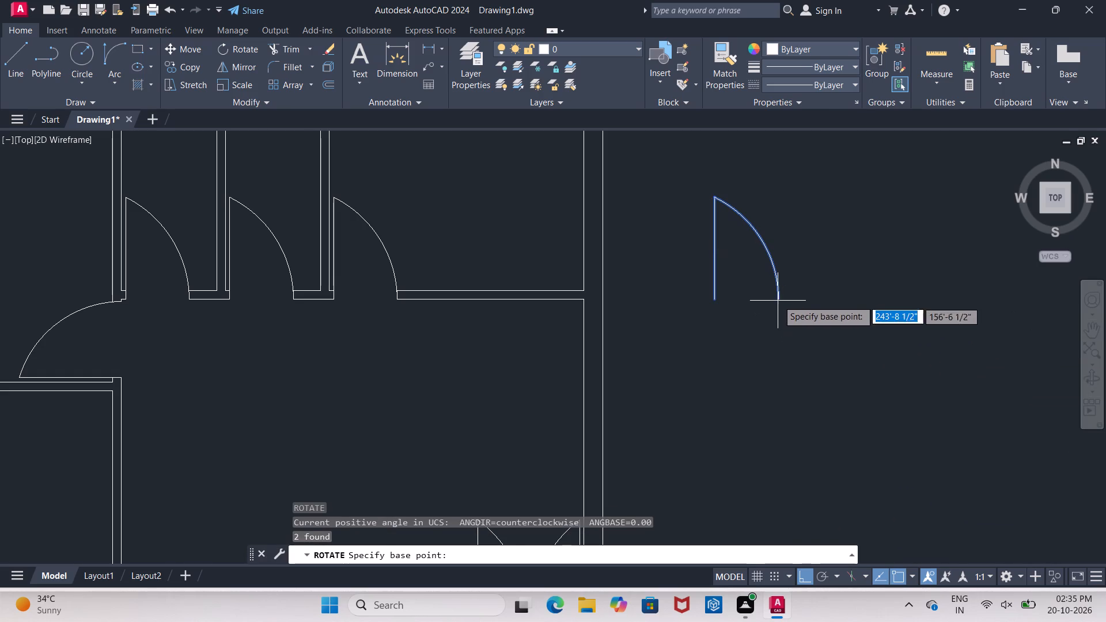
pyautogui.click(778, 299)
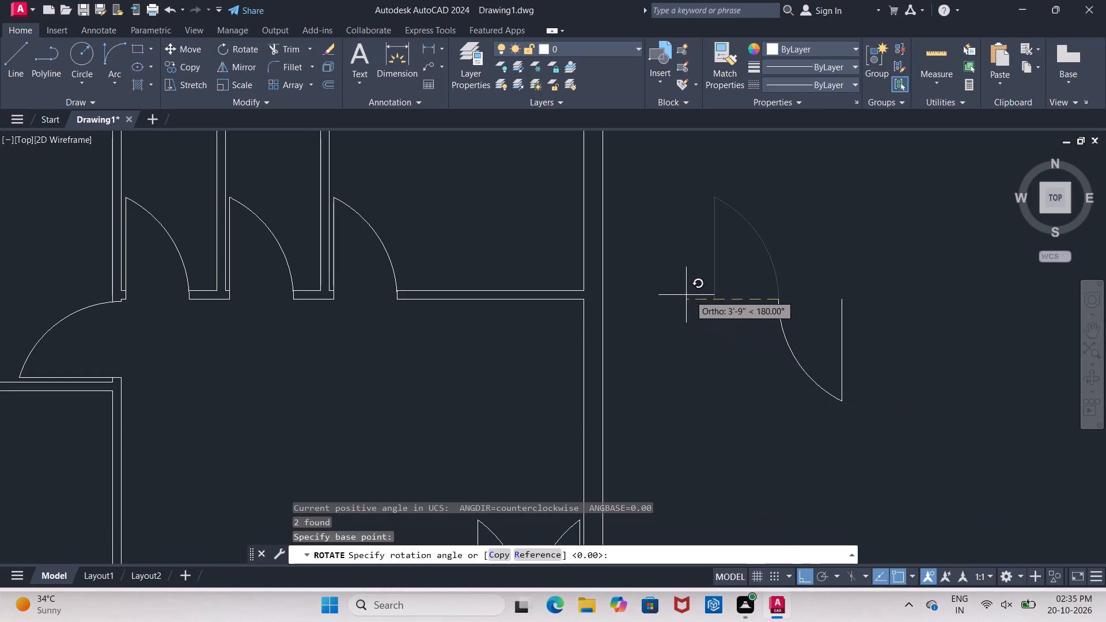
pyautogui.click(694, 295)
# Copy the rotated door from its leaf's top end onto the upper jamb corner in the middle-left and lower-left rooms' shared wall.
pyautogui.click(750, 279)
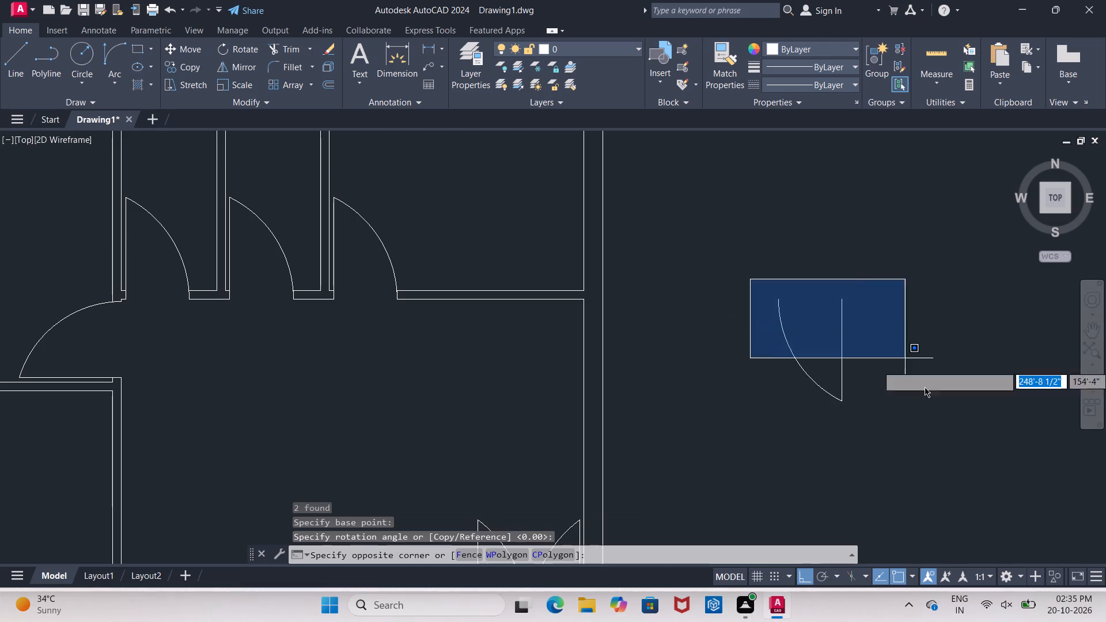
pyautogui.click(926, 439)
pyautogui.press('c')
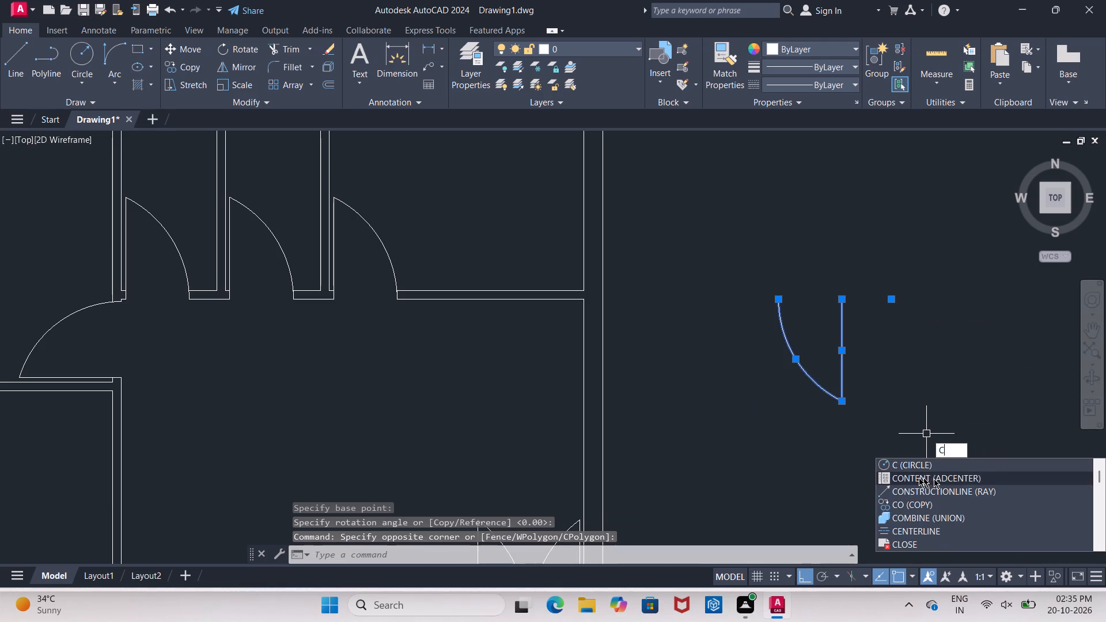
pyautogui.click(911, 504)
pyautogui.click(842, 301)
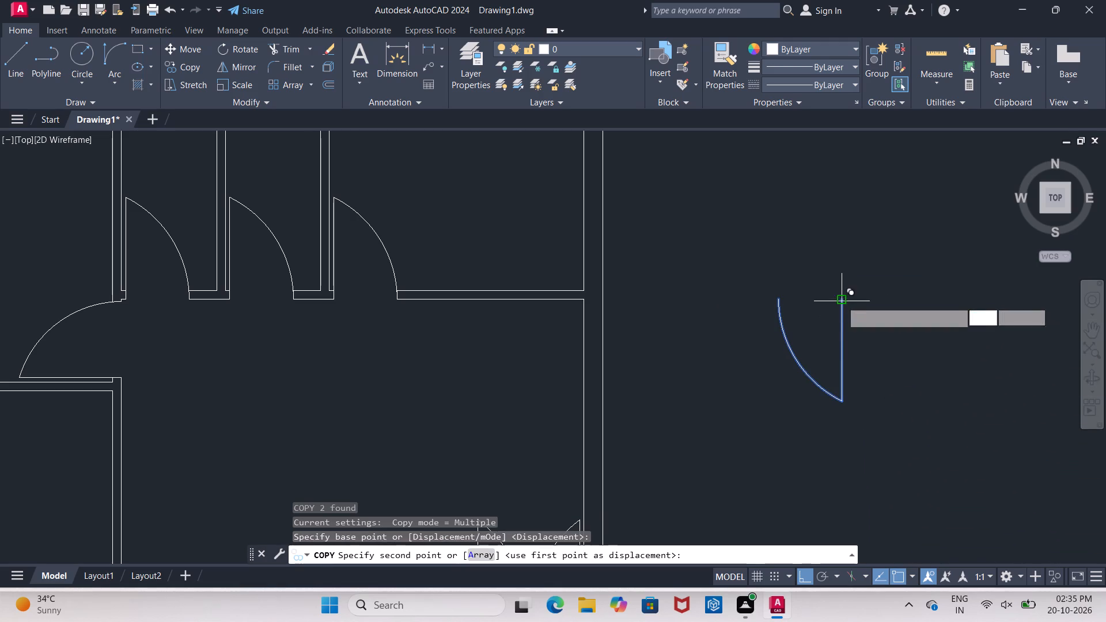
pyautogui.scroll(-2, 848, 302)
pyautogui.scroll(2, 562, 438)
pyautogui.scroll(4, 545, 389)
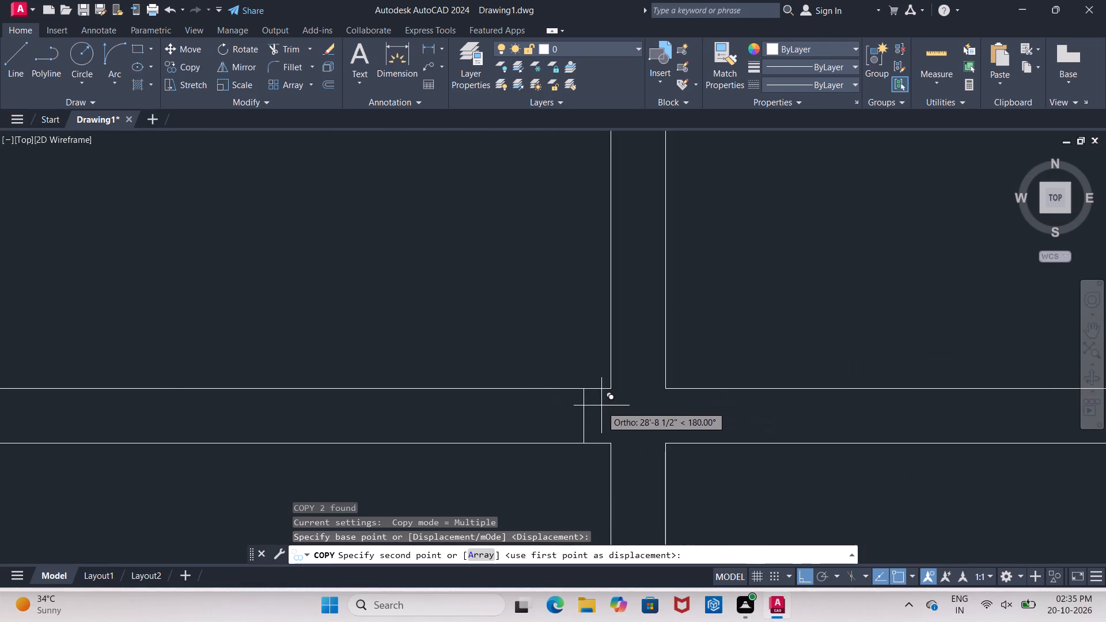
pyautogui.click(578, 392)
pyautogui.press('Escape')
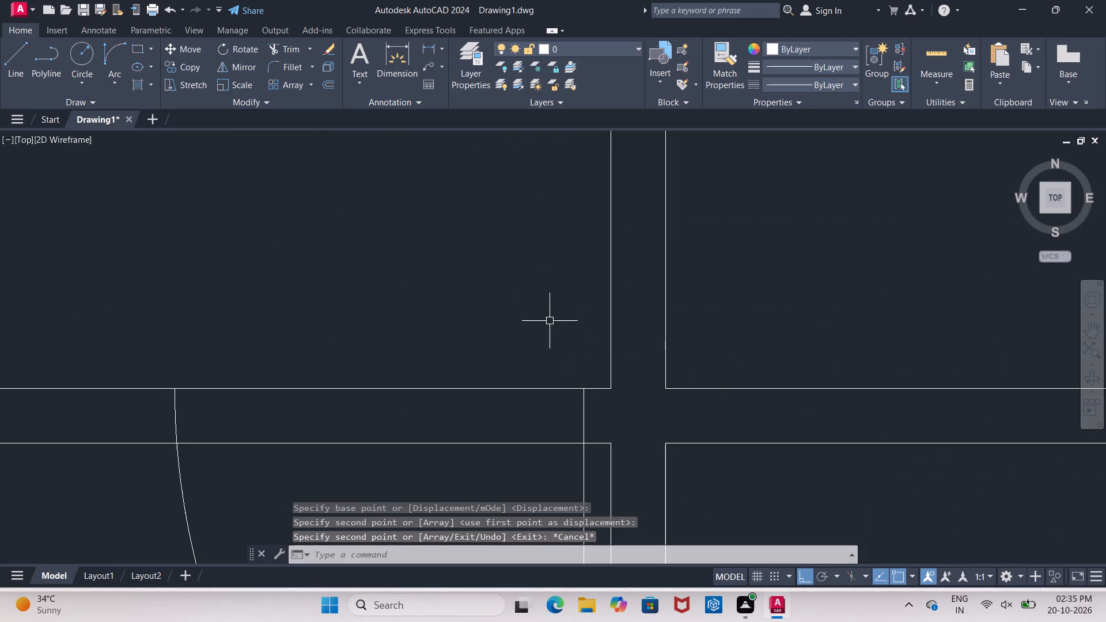
# Trim both wall lines across the new door opening between the middle-left and lower-left rooms.
pyautogui.scroll(-3, 548, 320)
pyautogui.scroll(1, 522, 377)
pyautogui.write('TR')
pyautogui.press('Return')
pyautogui.press('Return')
pyautogui.click(532, 374)
pyautogui.click(518, 308)
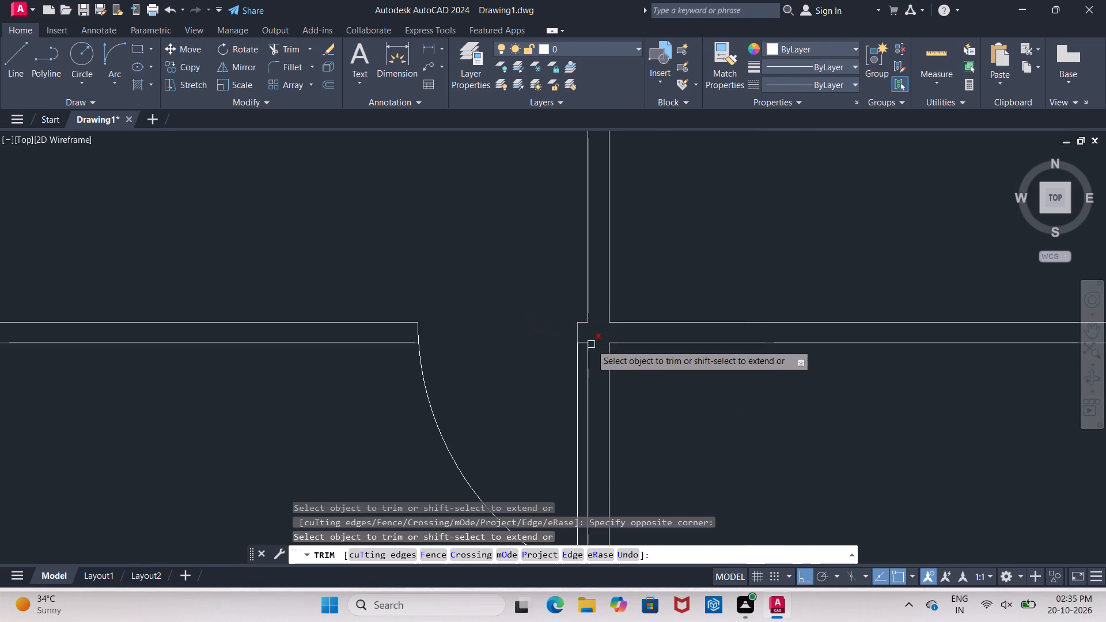
pyautogui.scroll(2, 590, 340)
pyautogui.press('Escape')
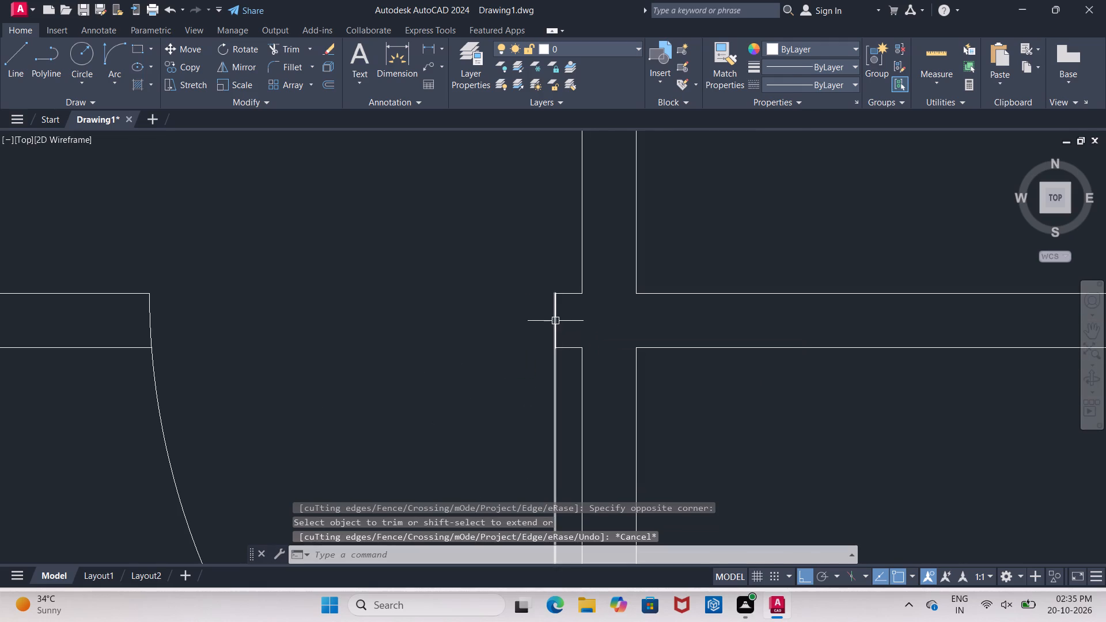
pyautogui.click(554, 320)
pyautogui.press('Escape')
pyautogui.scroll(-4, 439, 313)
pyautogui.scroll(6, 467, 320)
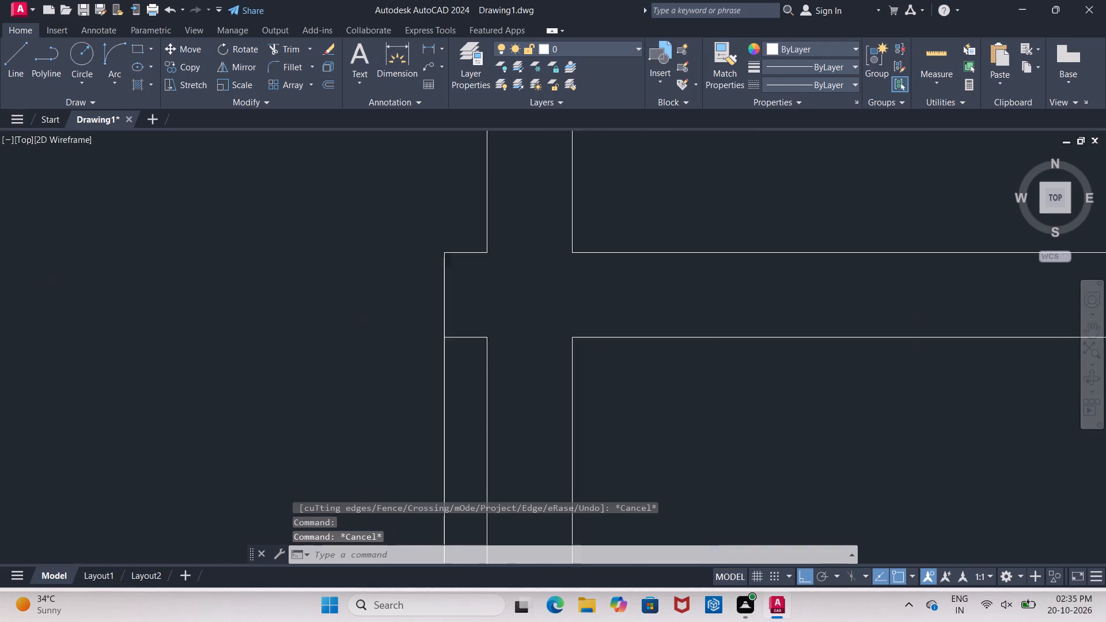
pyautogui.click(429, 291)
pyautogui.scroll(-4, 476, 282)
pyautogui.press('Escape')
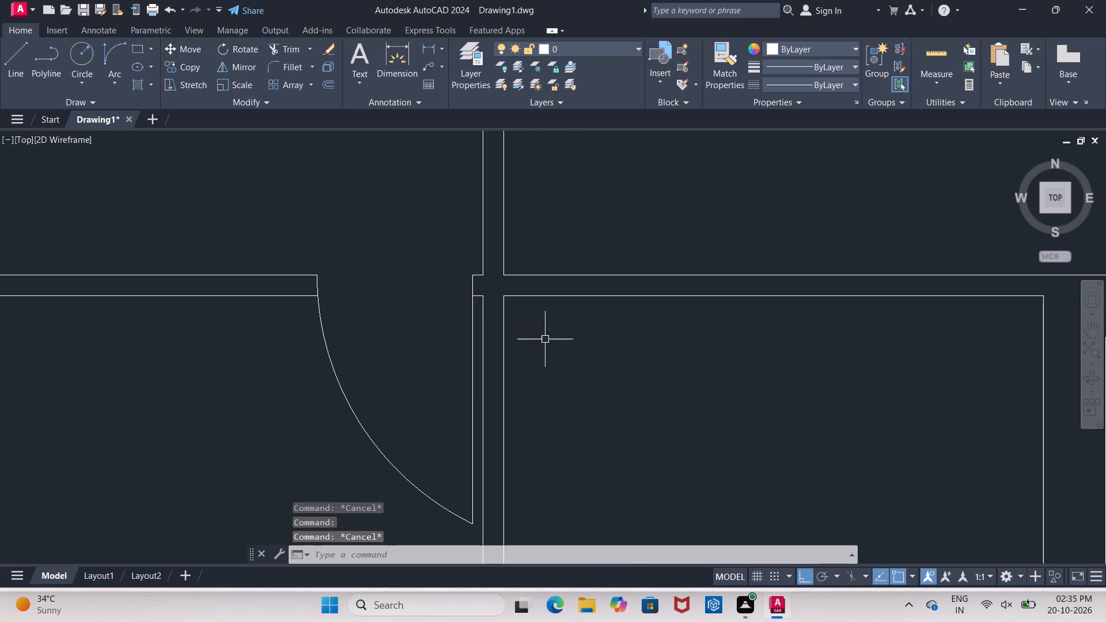
# Draw a vertical line across the wall between the hall and the lower-middle room at its left end.
pyautogui.scroll(-3, 305, 368)
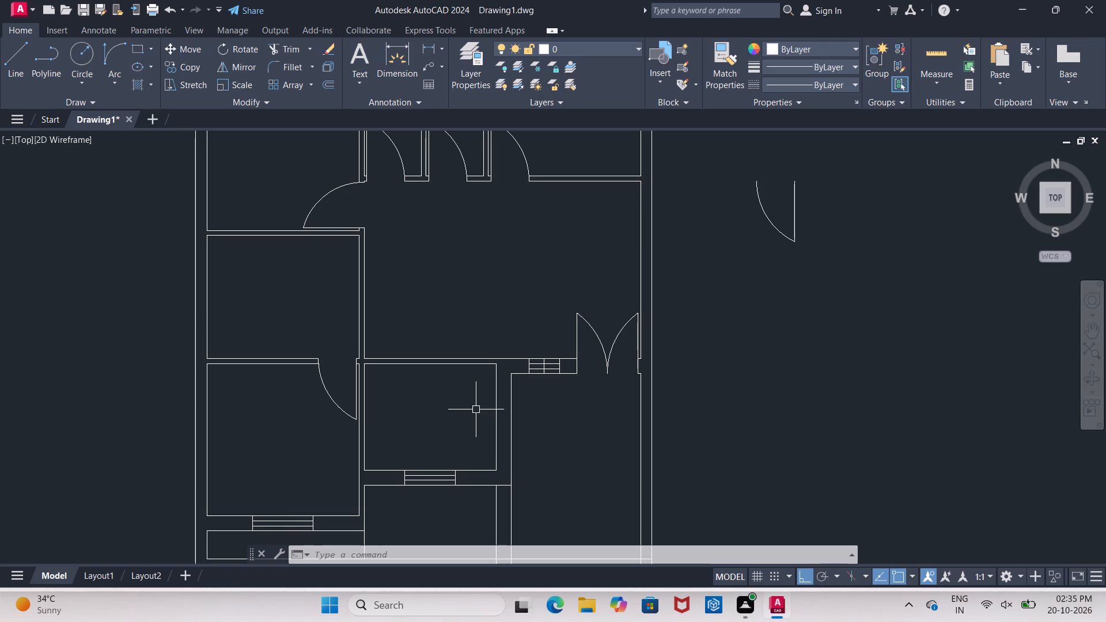
pyautogui.scroll(3, 365, 394)
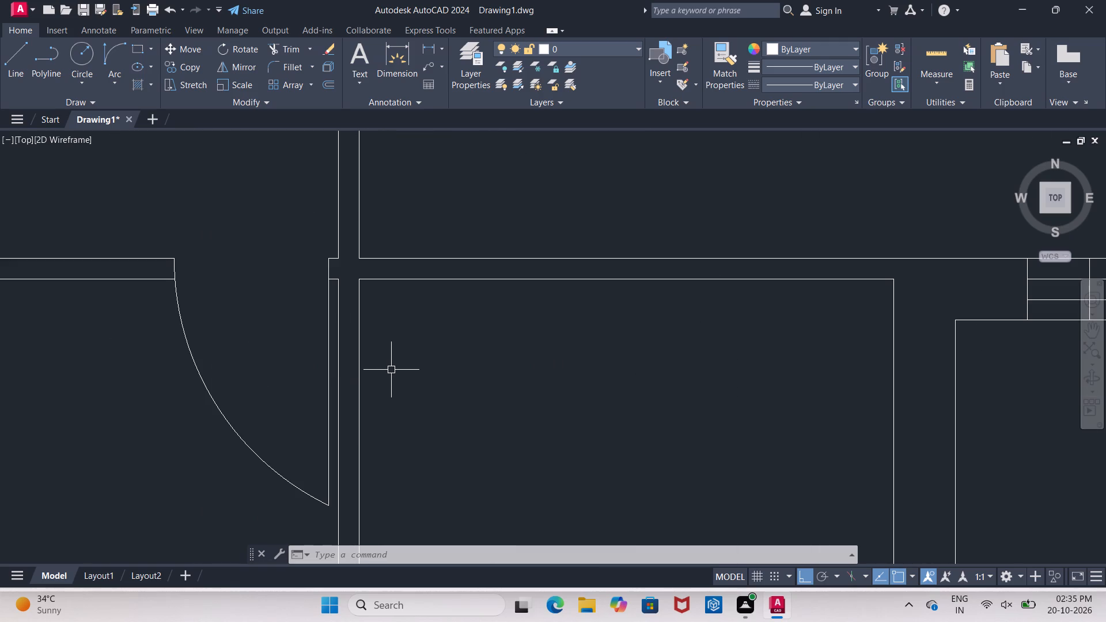
pyautogui.press('l')
pyautogui.press('Return')
pyautogui.click(358, 280)
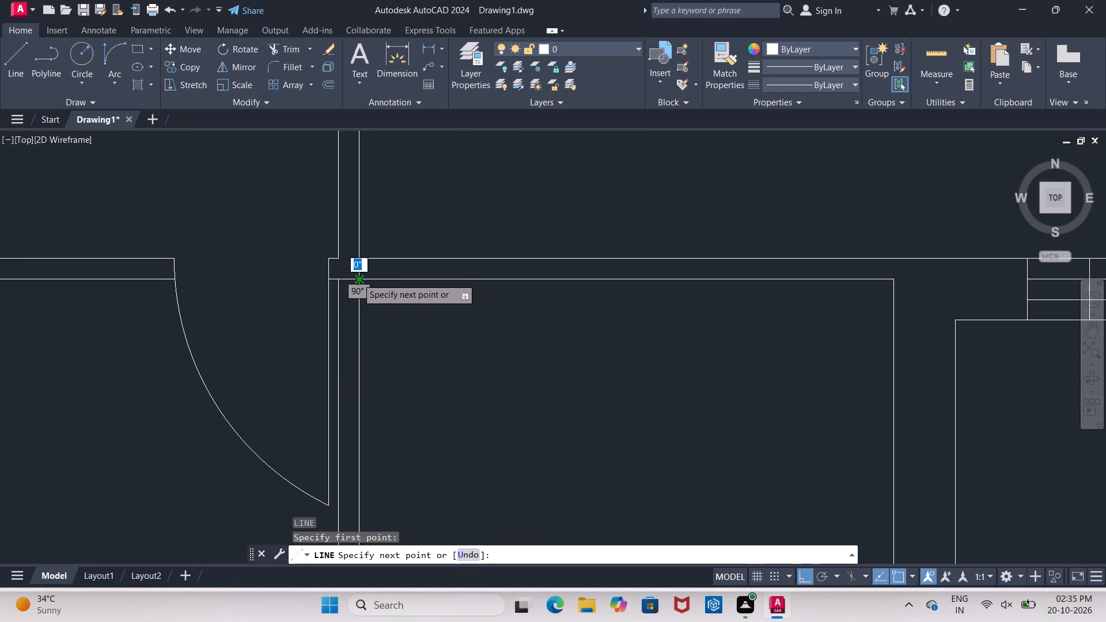
pyautogui.click(359, 259)
pyautogui.press('Return')
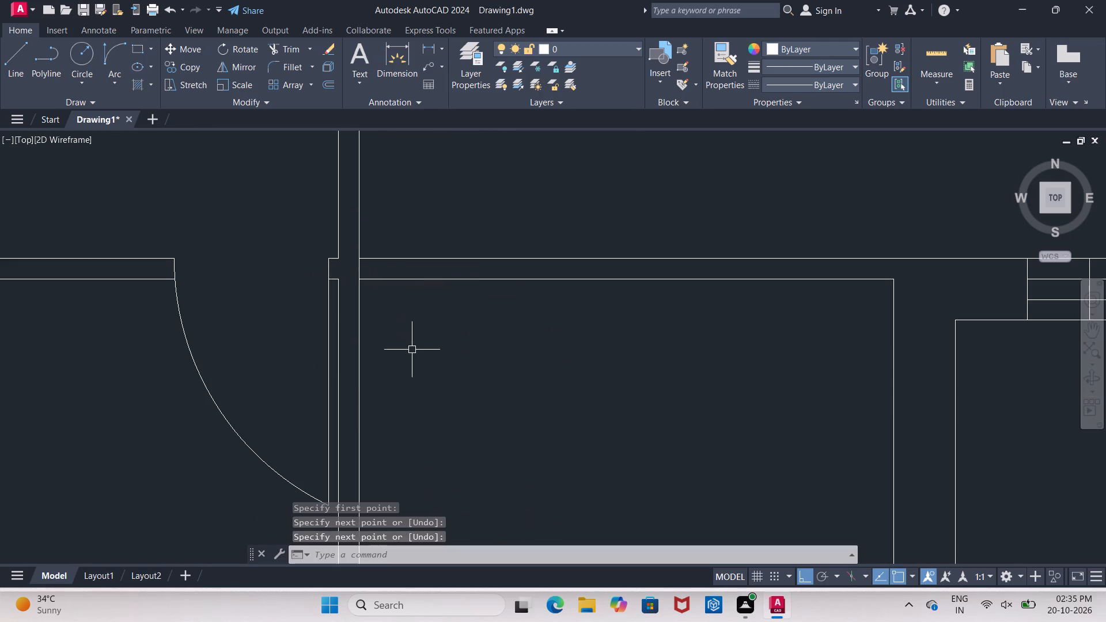
# Offset the new vertical line 2" to the right inside the wall between the hall and the lower-middle room.
pyautogui.press('o')
pyautogui.press('Return')
pyautogui.press('Return')
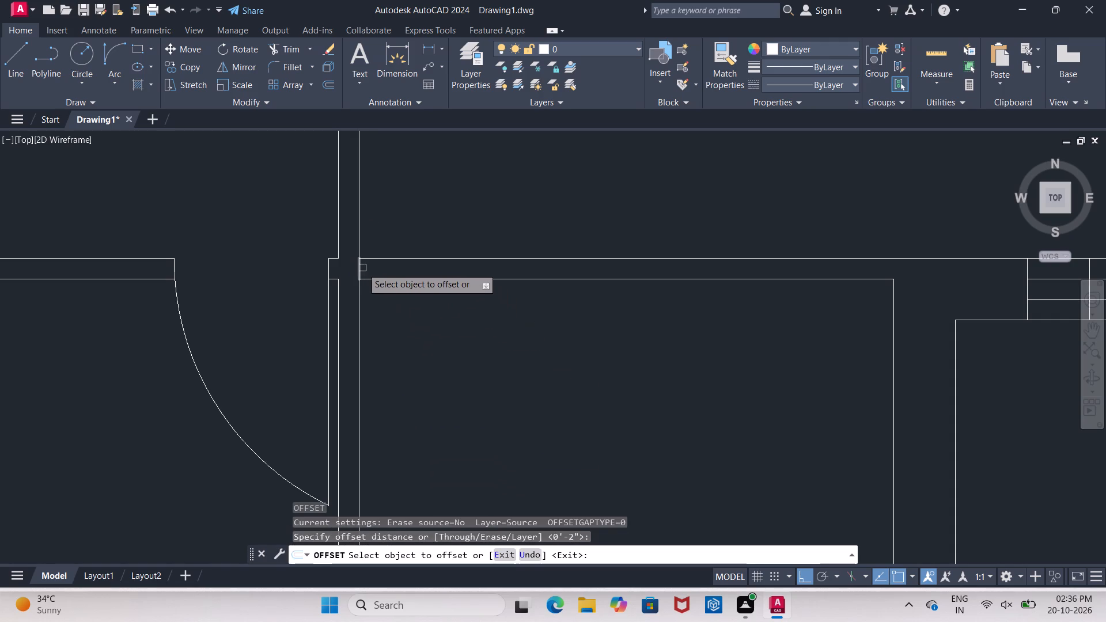
pyautogui.click(360, 269)
pyautogui.click(382, 269)
pyautogui.press('Escape')
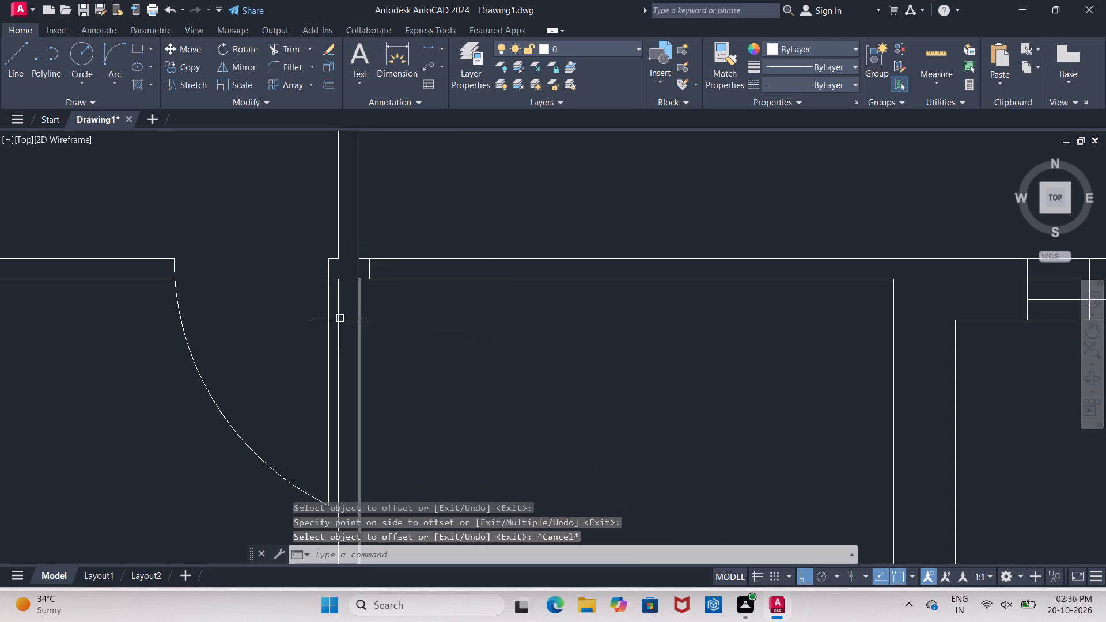
# Copy the lower-left room's door from its leaf's top end onto the inner wall line of the lower-middle room.
pyautogui.click(326, 335)
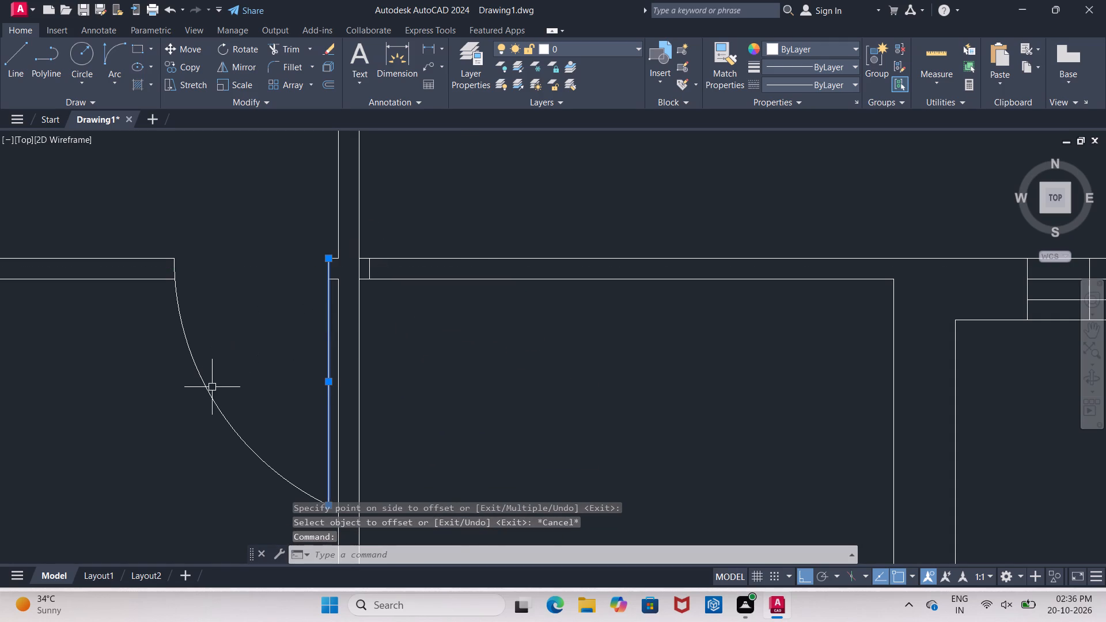
pyautogui.click(212, 387)
pyautogui.click(195, 403)
pyautogui.press('c')
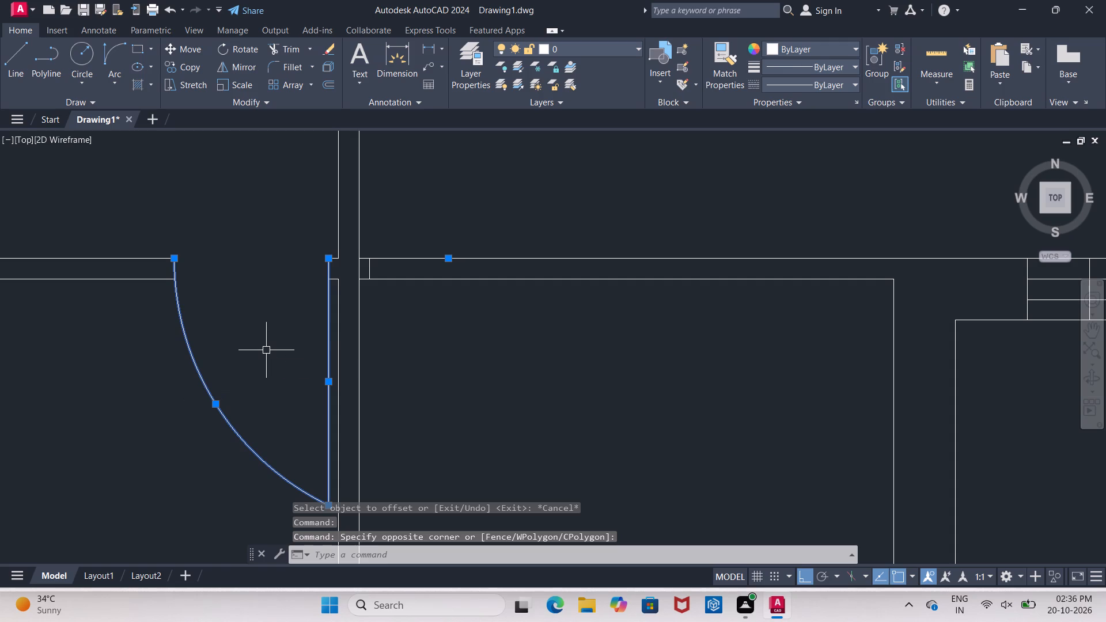
pyautogui.click(312, 423)
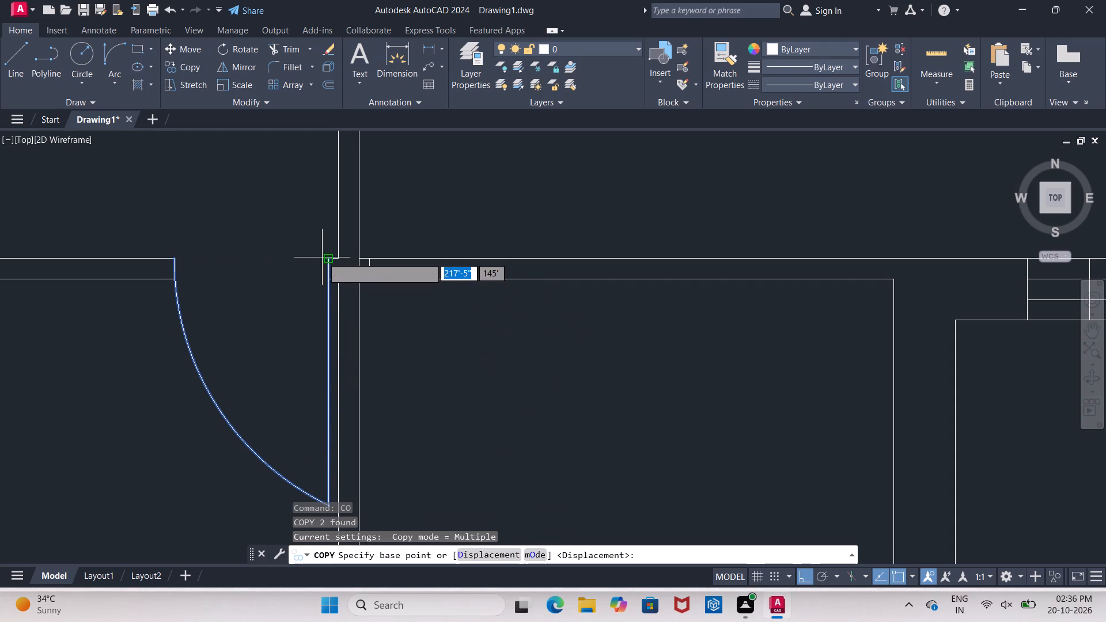
pyautogui.click(326, 256)
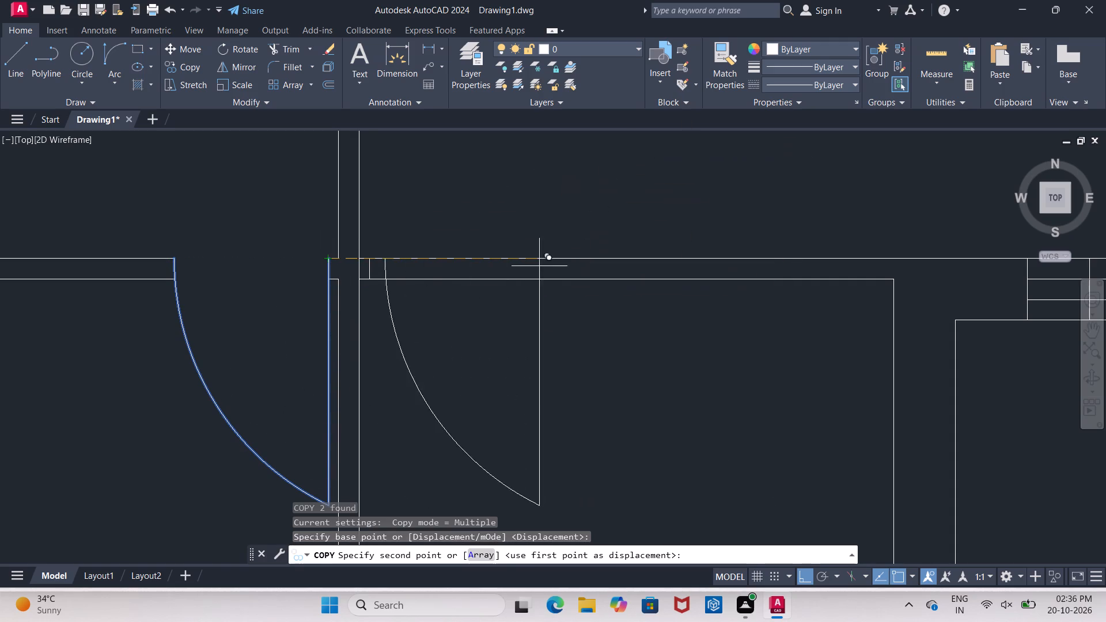
pyautogui.click(658, 282)
pyautogui.press('Escape')
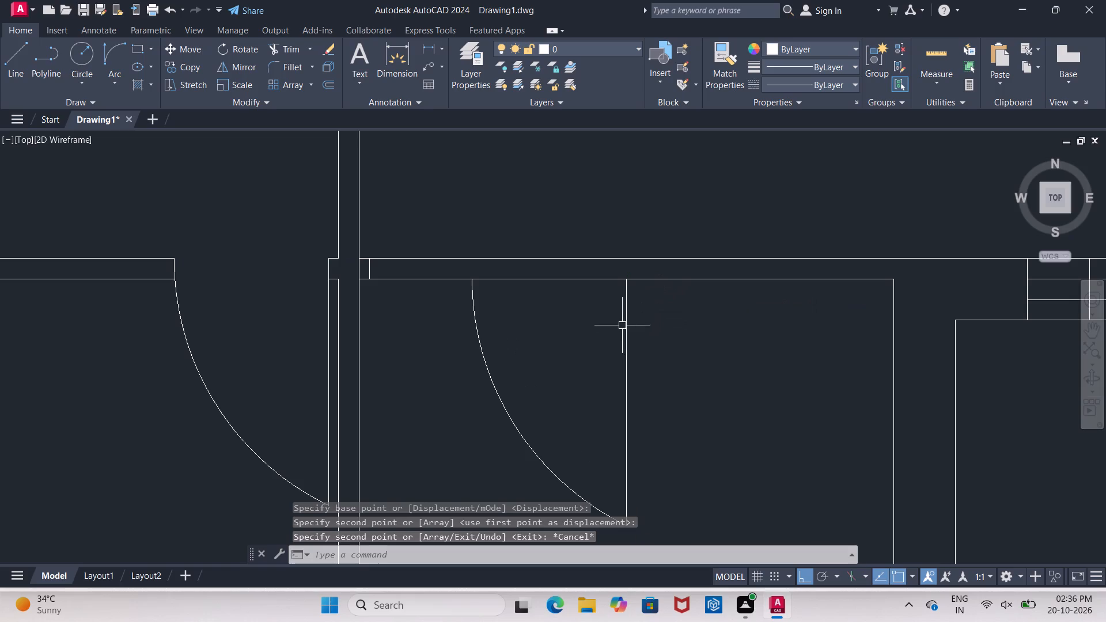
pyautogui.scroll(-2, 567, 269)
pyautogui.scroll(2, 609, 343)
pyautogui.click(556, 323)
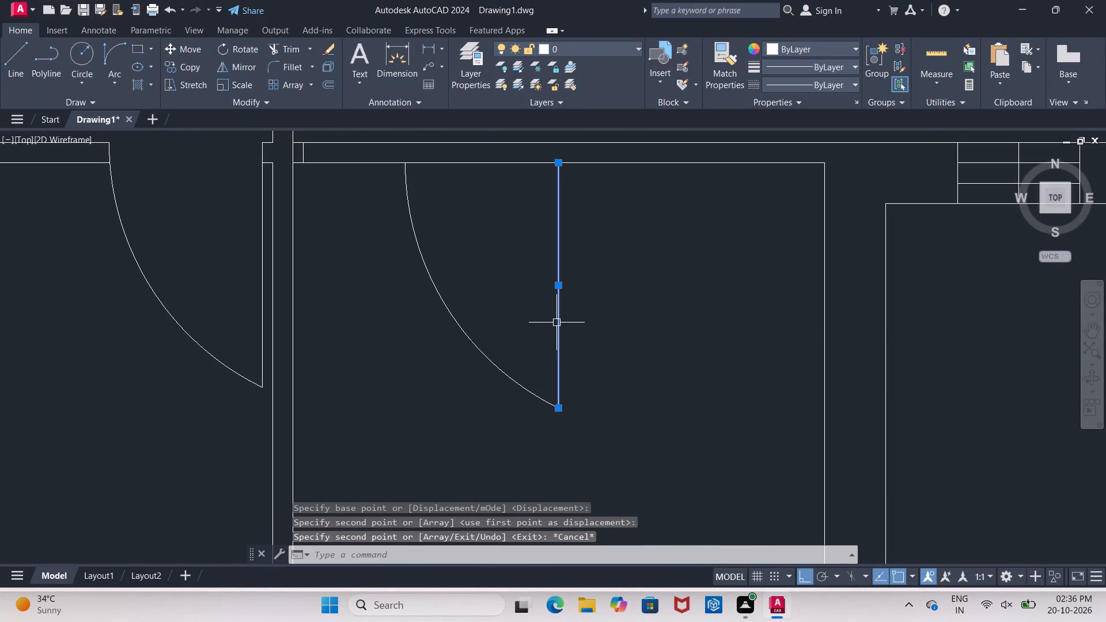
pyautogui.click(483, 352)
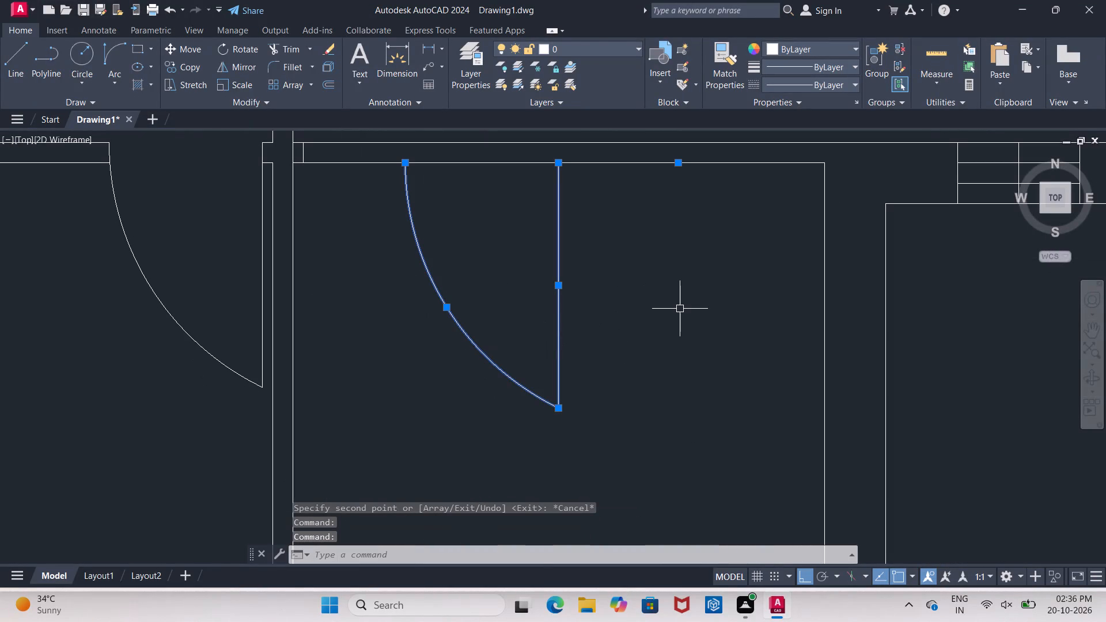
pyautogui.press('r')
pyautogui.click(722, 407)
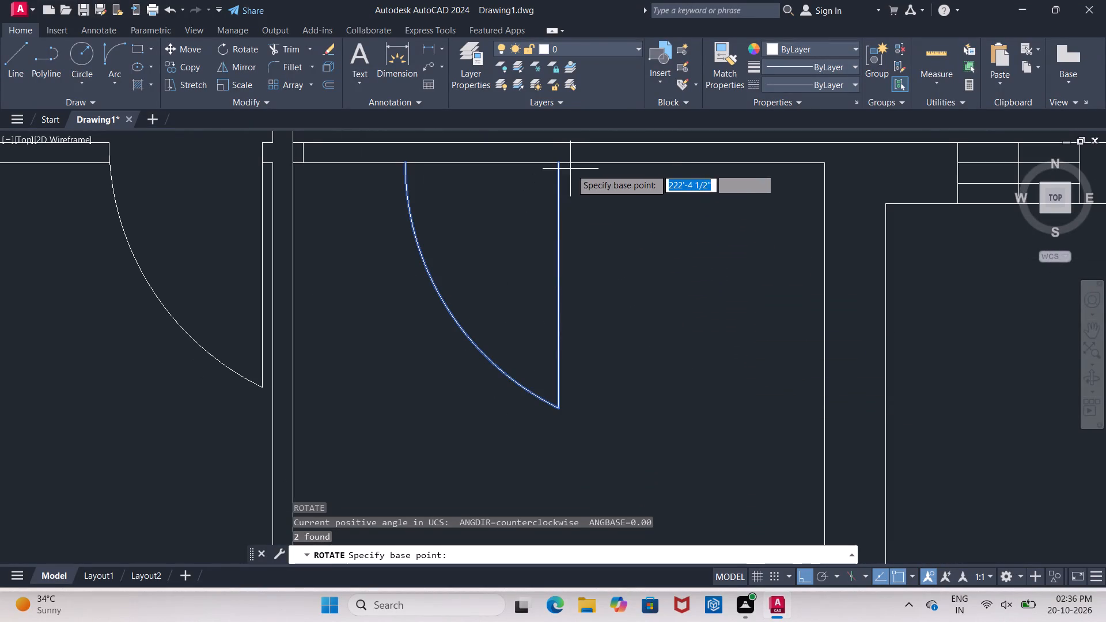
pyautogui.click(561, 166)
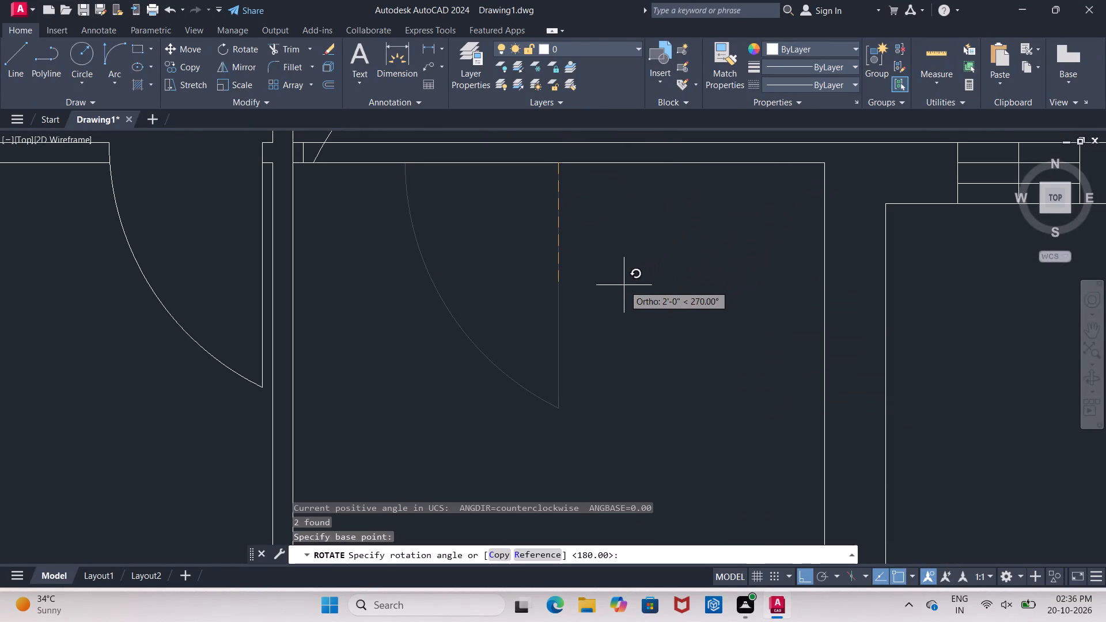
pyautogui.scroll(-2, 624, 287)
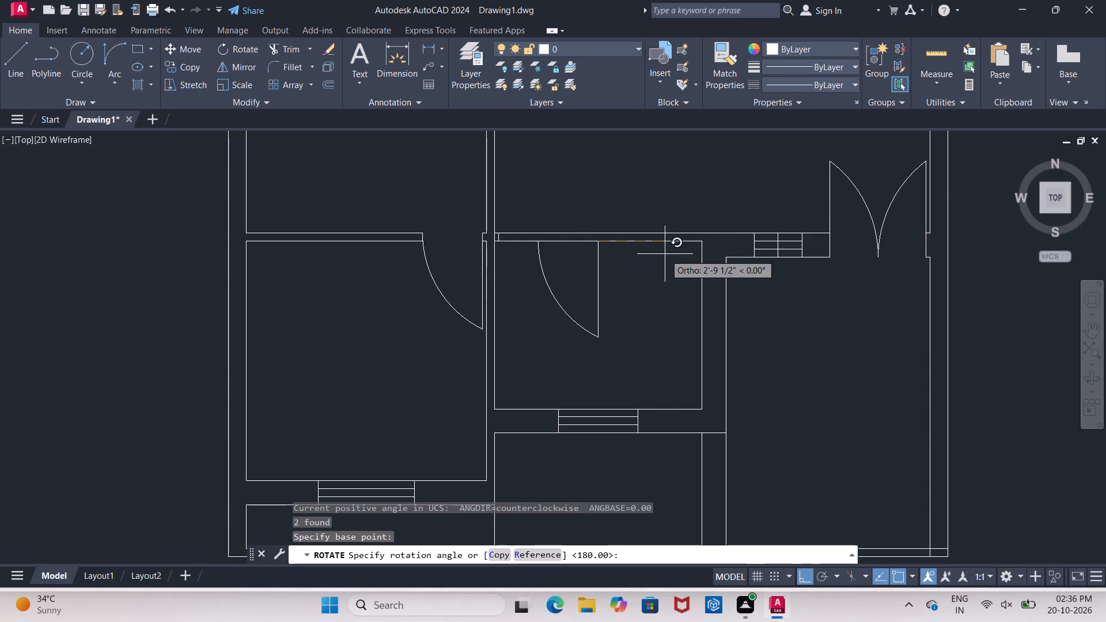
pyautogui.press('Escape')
# Mirror the copied door in the lower-middle room about its vertical leaf, erasing the source objects.
pyautogui.click(603, 274)
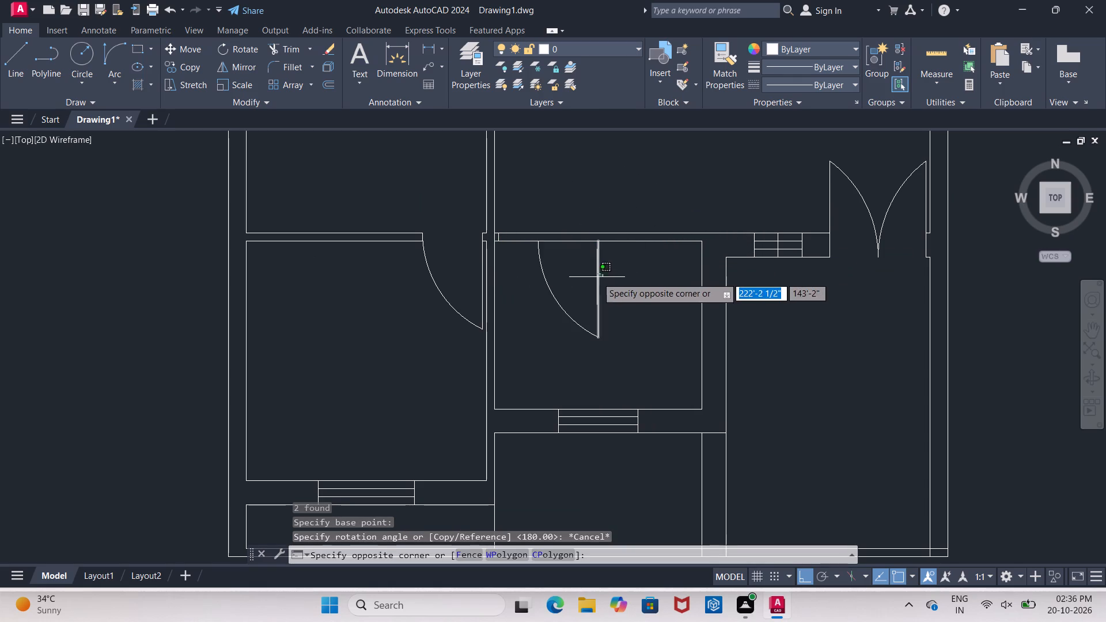
pyautogui.click(597, 277)
pyautogui.click(561, 302)
pyautogui.press('m')
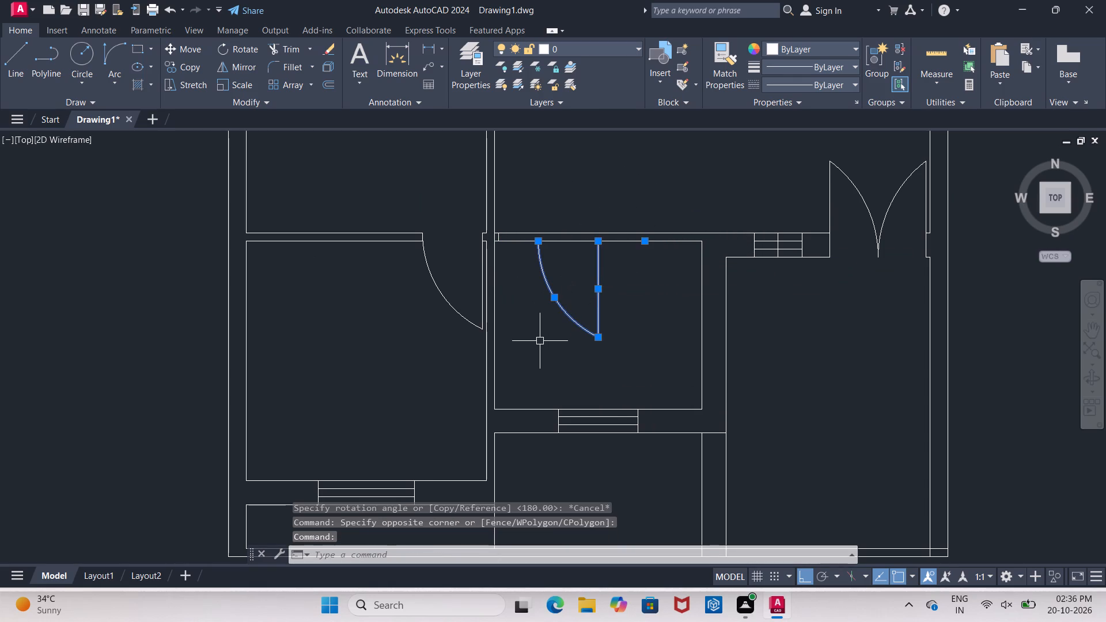
pyautogui.click(584, 399)
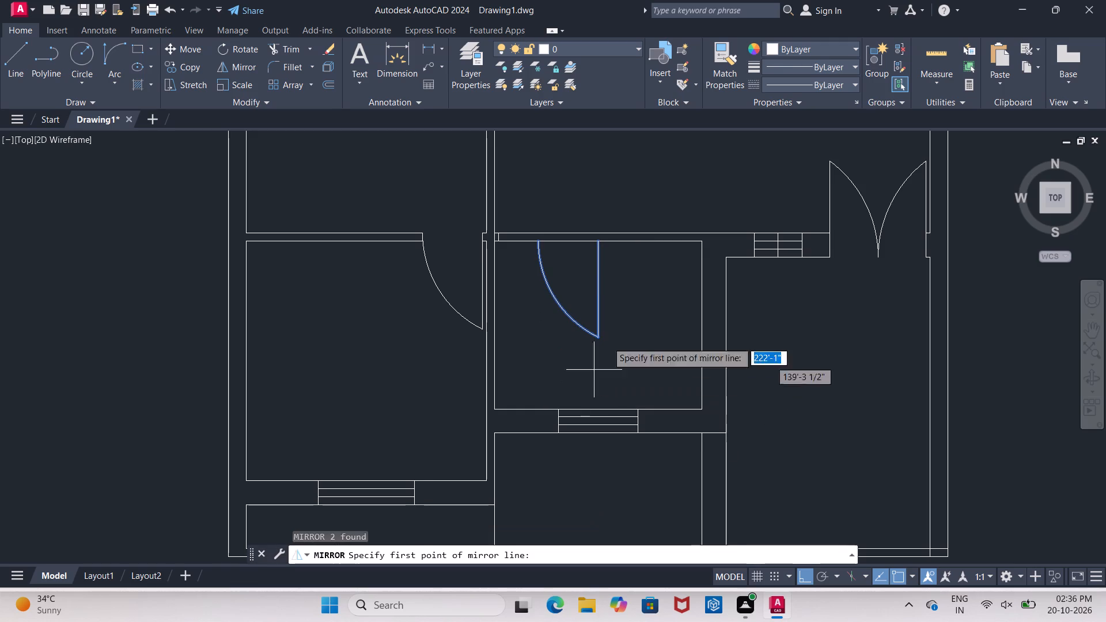
pyautogui.click(600, 244)
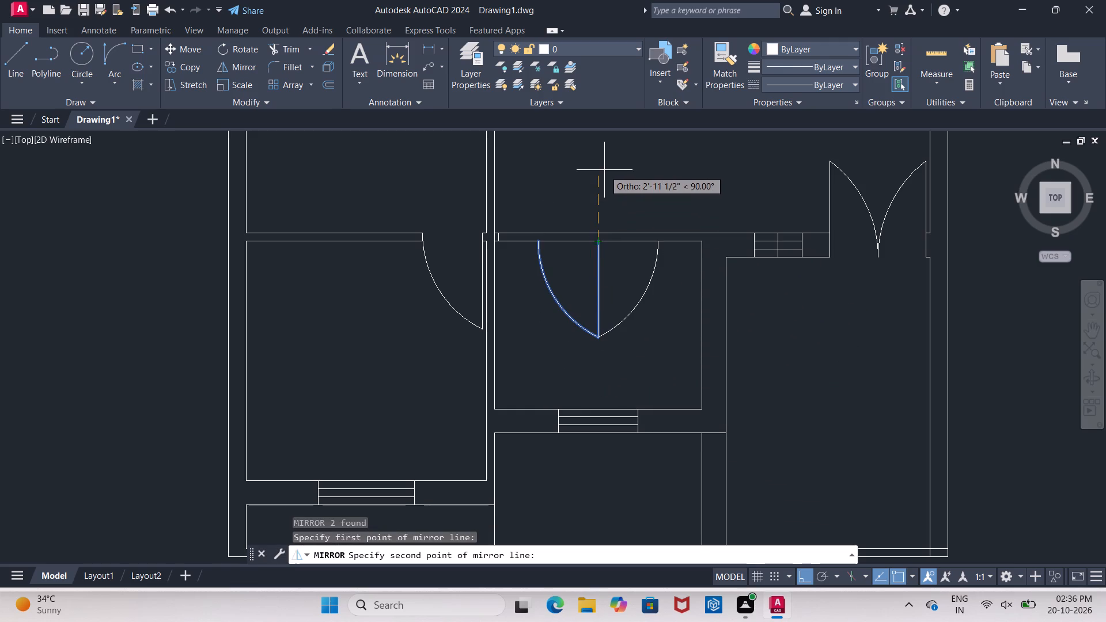
pyautogui.click(604, 170)
pyautogui.moveTo(635, 204); pyautogui.dragTo(604, 170)
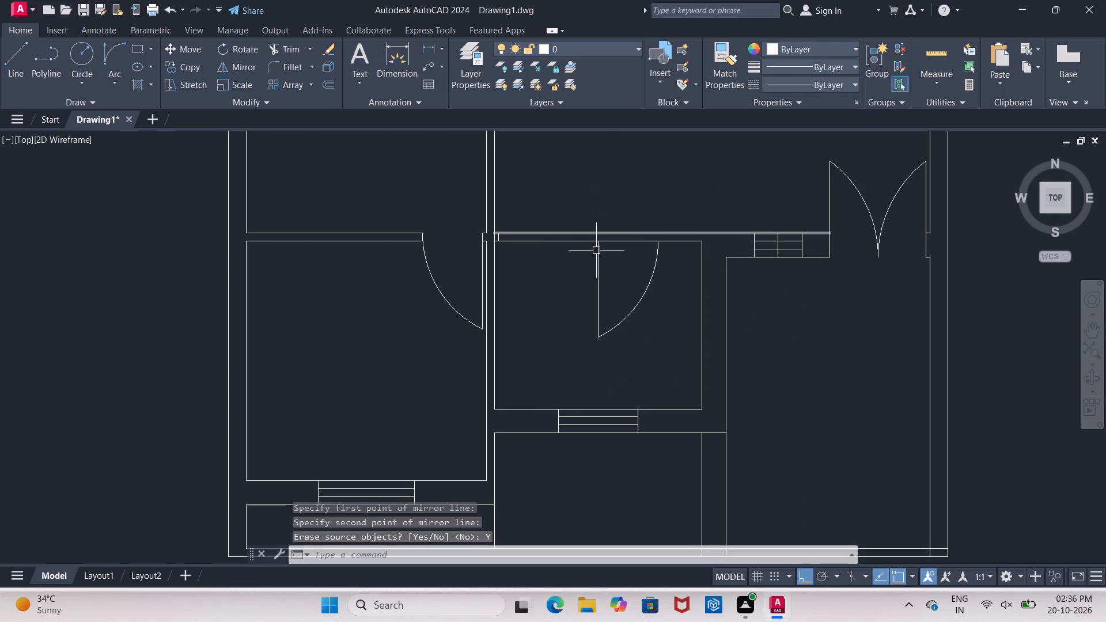
# Move the mirrored door from its leaf's top end onto the upper jamb corner in the hall and lower-middle room's wall.
pyautogui.click(598, 258)
pyautogui.click(650, 271)
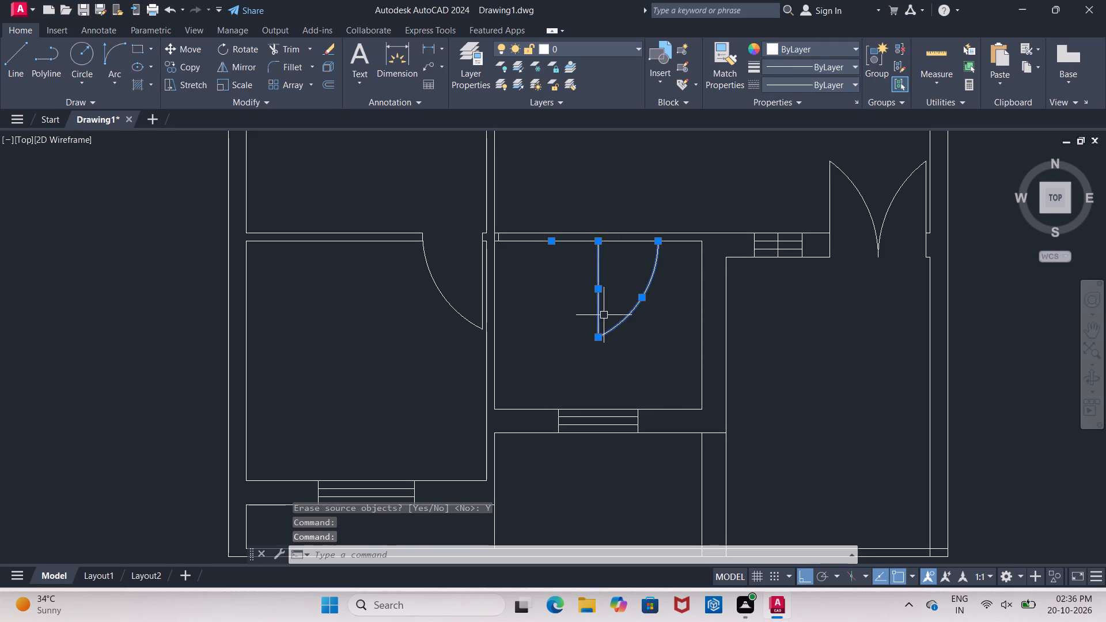
pyautogui.press('m')
pyautogui.click(645, 346)
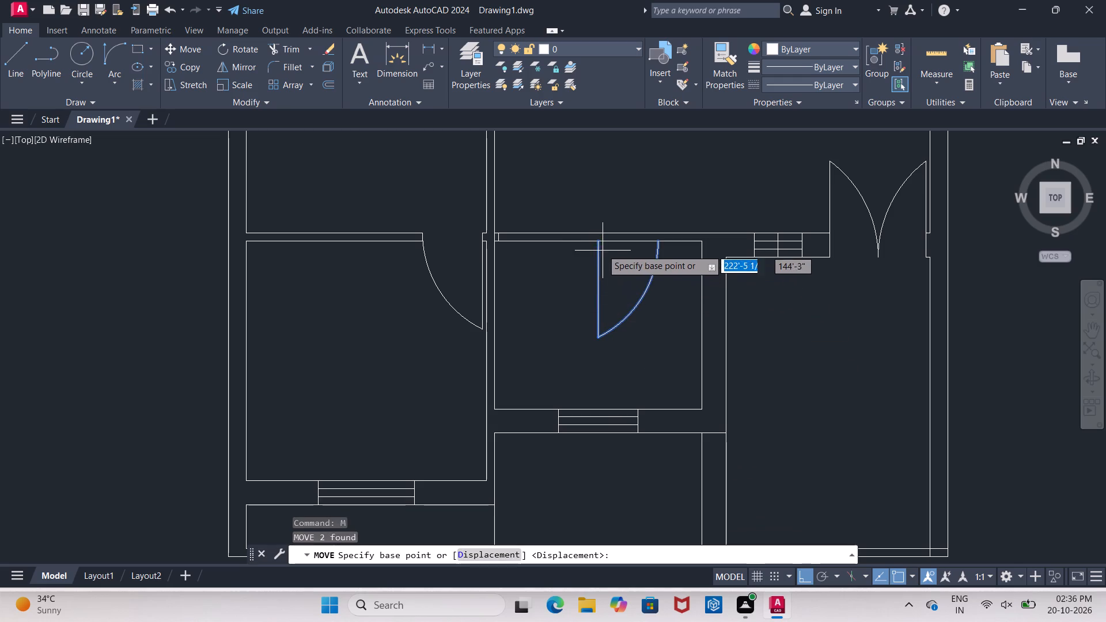
pyautogui.click(597, 244)
pyautogui.scroll(3, 489, 238)
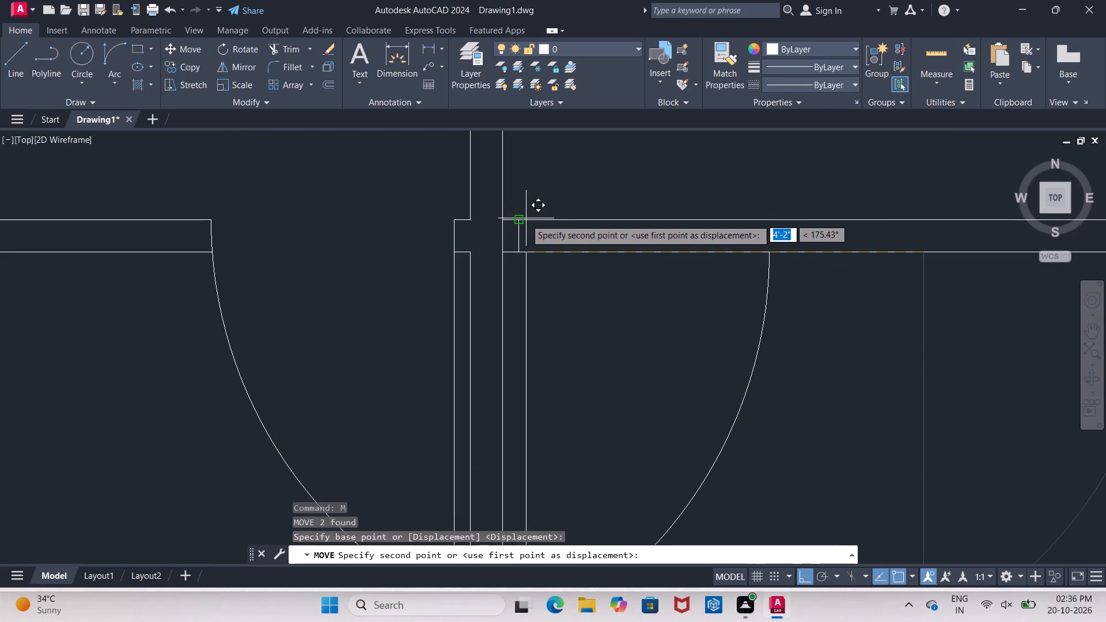
pyautogui.click(521, 219)
pyautogui.press('Escape')
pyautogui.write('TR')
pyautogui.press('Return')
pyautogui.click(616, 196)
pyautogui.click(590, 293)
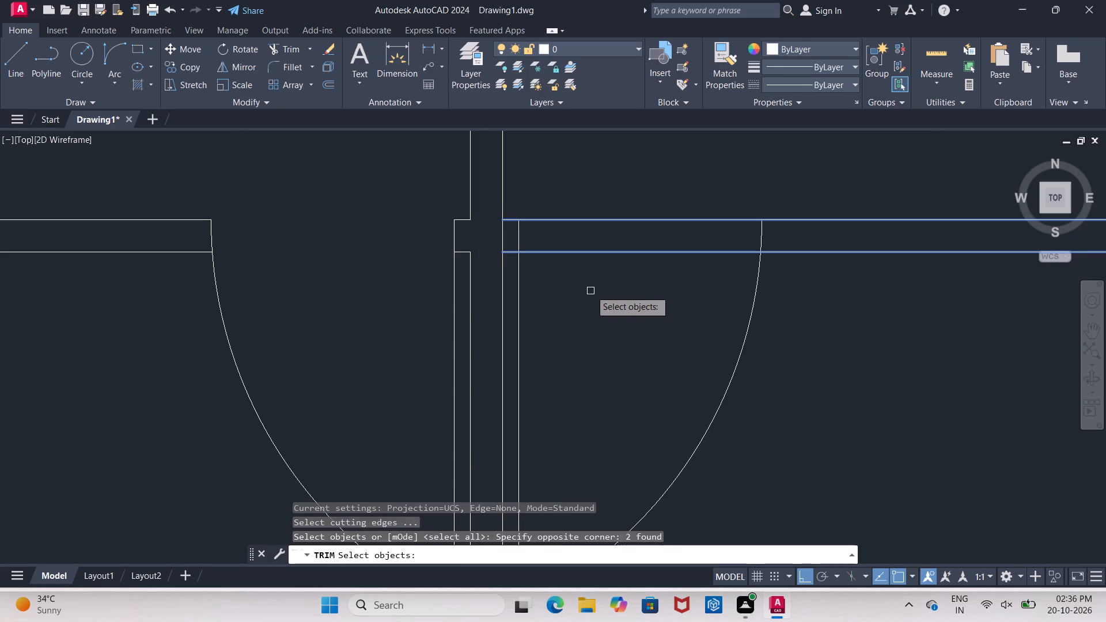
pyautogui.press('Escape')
# Trim both wall lines across the new door opening between the hall and the lower-middle room.
pyautogui.write('TR')
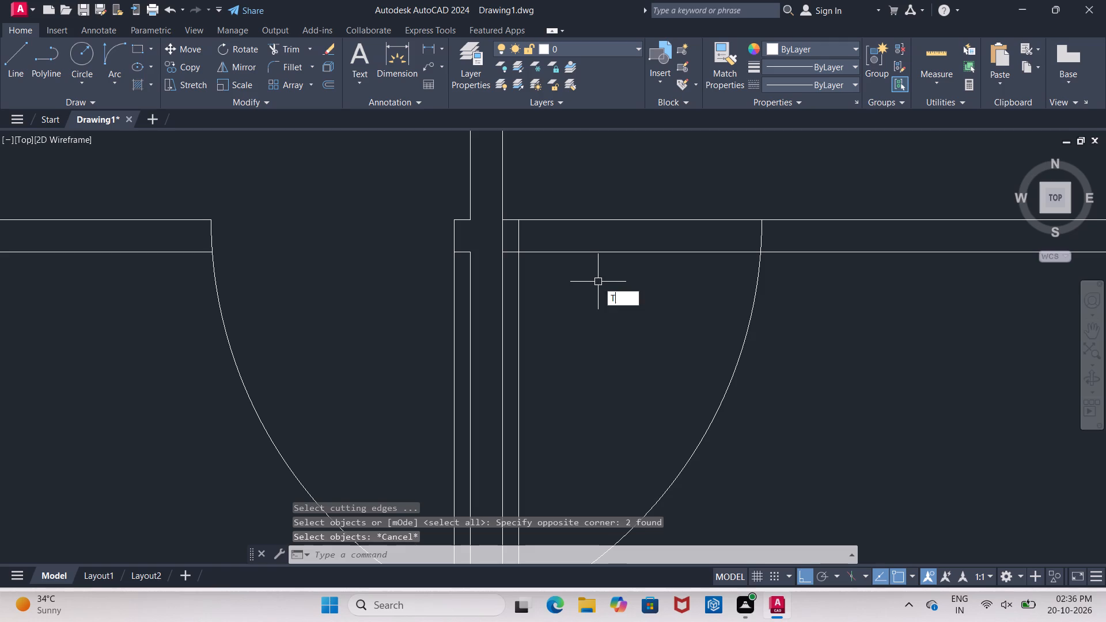
pyautogui.press('Return')
pyautogui.press('Return')
pyautogui.click(596, 276)
pyautogui.click(584, 170)
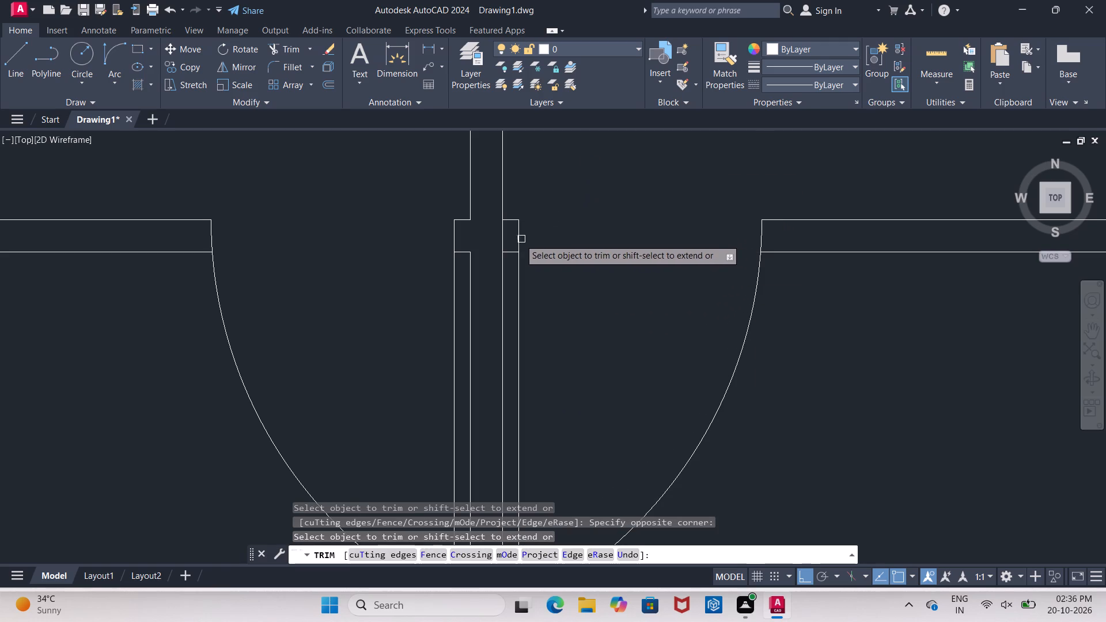
pyautogui.scroll(3, 502, 237)
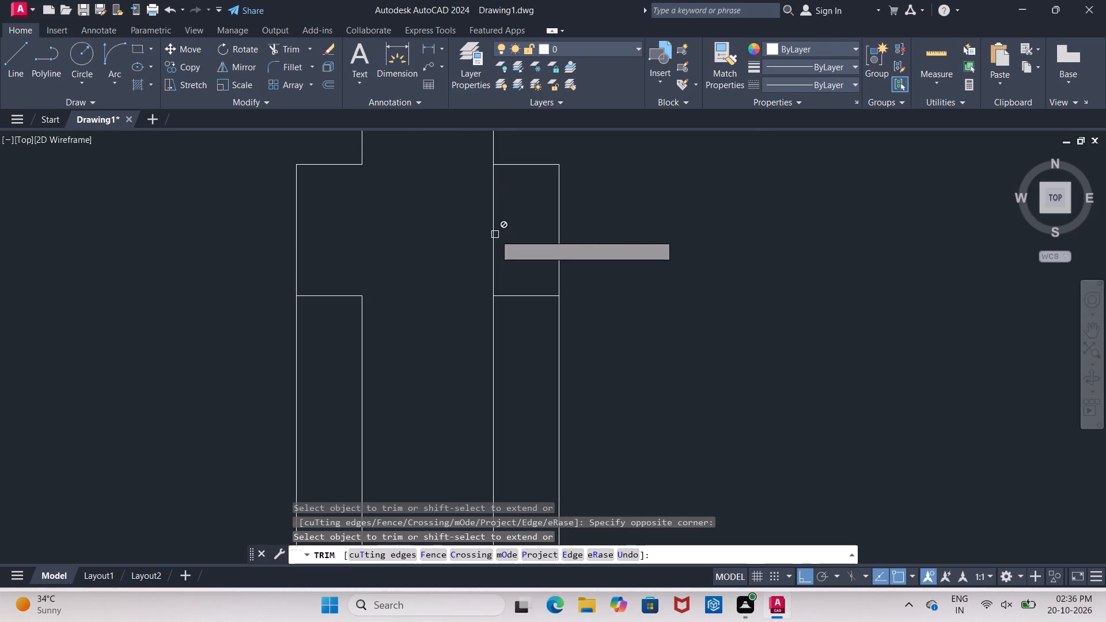
pyautogui.press('Escape')
# Delete the short vertical line crossing the wall junction beside the lower-middle room's door jamb.
pyautogui.click(492, 237)
pyautogui.press('Delete')
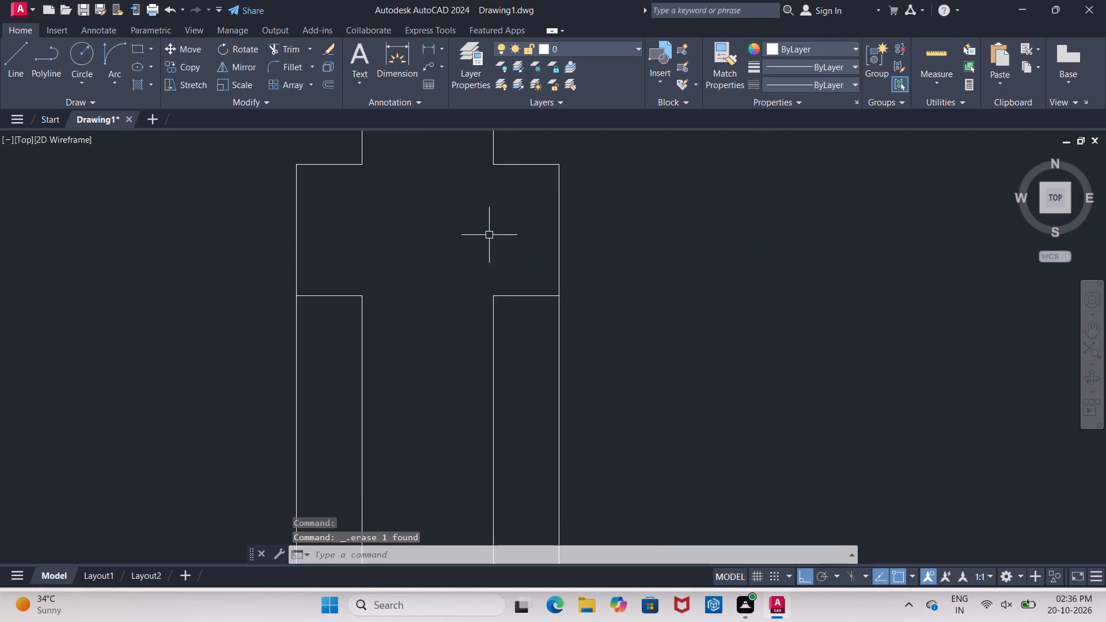
# Delete the spare door symbol standing outside the floor plan, beyond the outer wall.
pyautogui.scroll(-6, 523, 206)
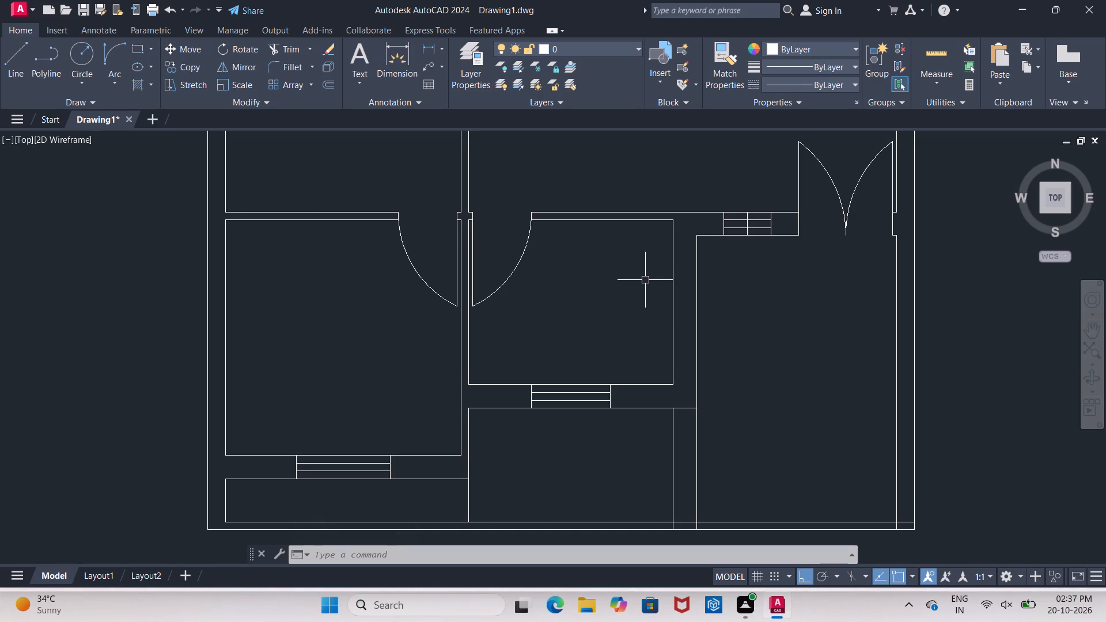
pyautogui.scroll(-3, 616, 311)
pyautogui.scroll(2, 714, 288)
pyautogui.click(710, 157)
pyautogui.click(809, 290)
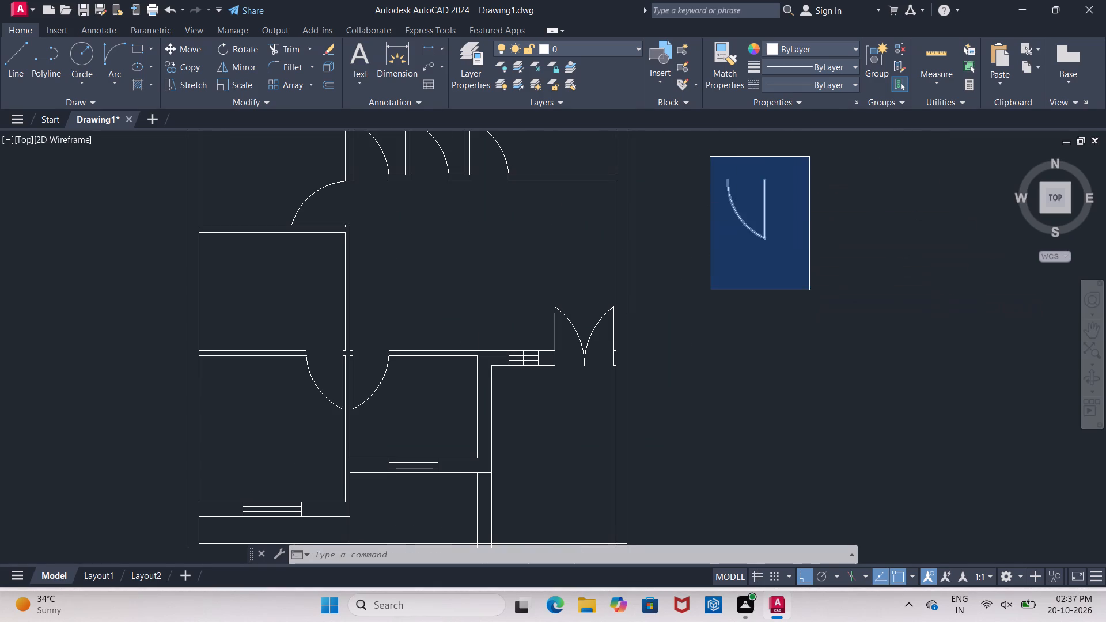
pyautogui.press('Delete')
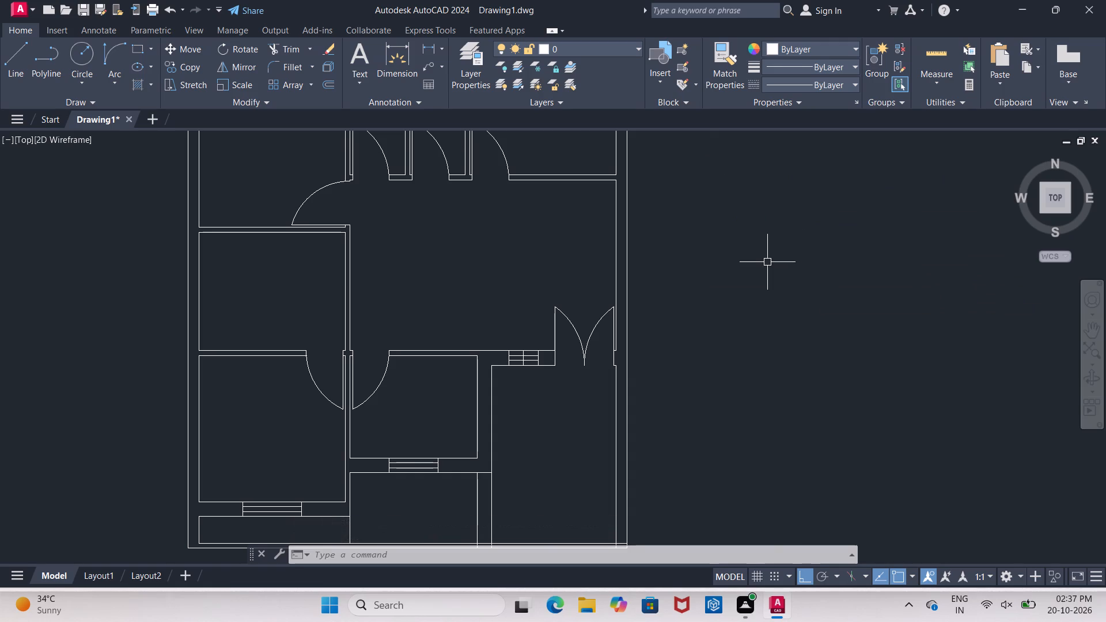
# Delete the leaf and swing arc of the lower-middle room's door.
pyautogui.scroll(2, 203, 316)
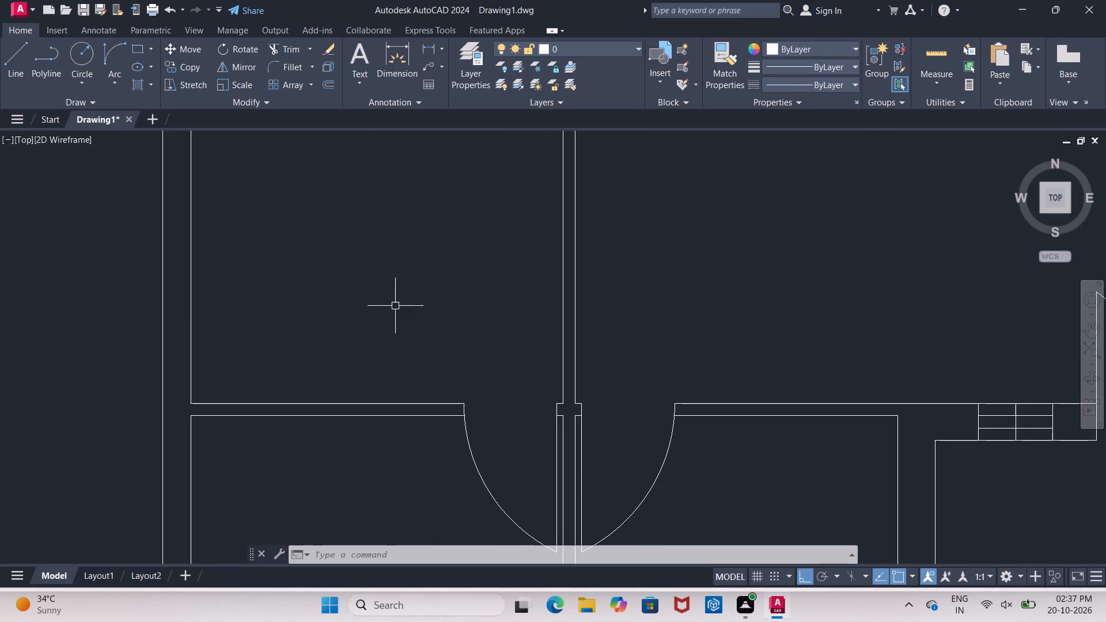
pyautogui.moveTo(645, 500); pyautogui.dragTo(647, 294, button='middle')
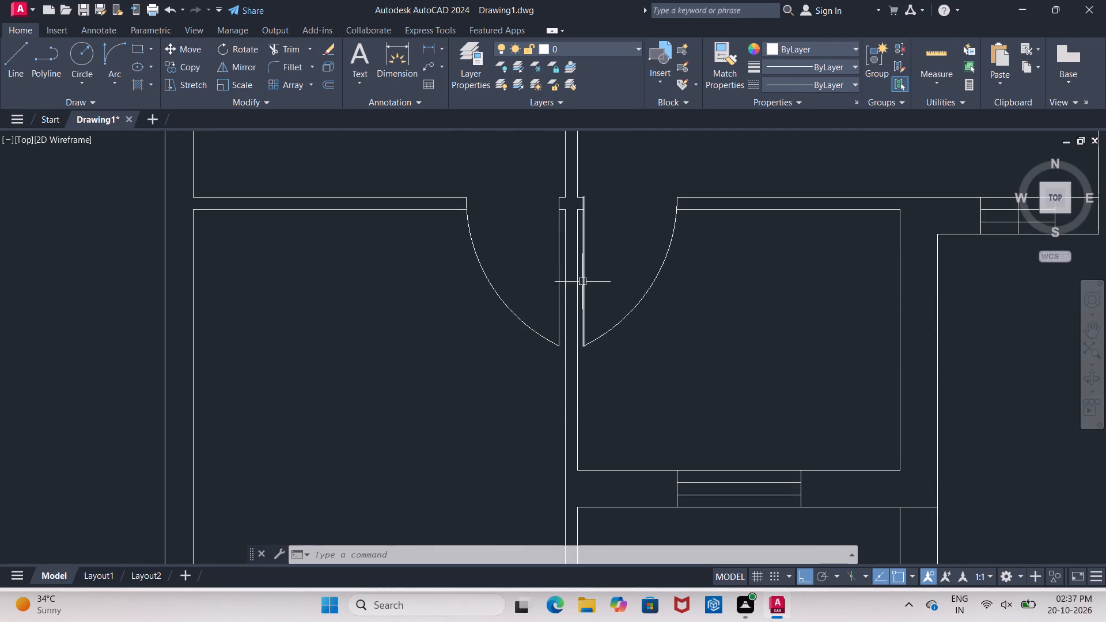
pyautogui.click(581, 282)
pyautogui.click(638, 300)
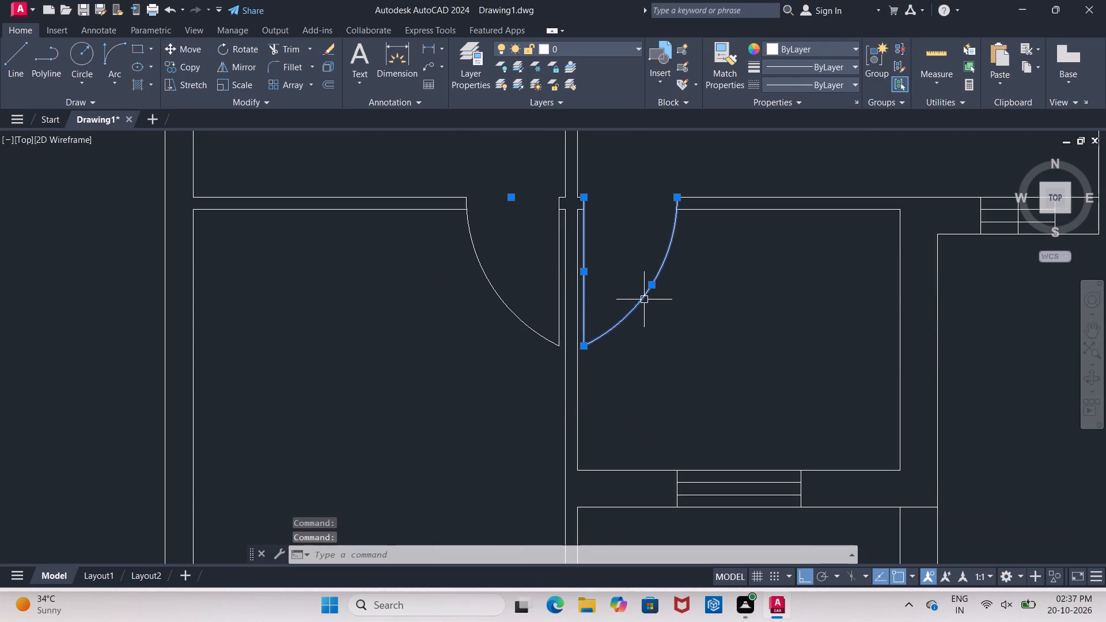
pyautogui.press('Delete')
# Mirror the lower-left room's door across its own vertical leaf line, keeping the original.
pyautogui.click(442, 189)
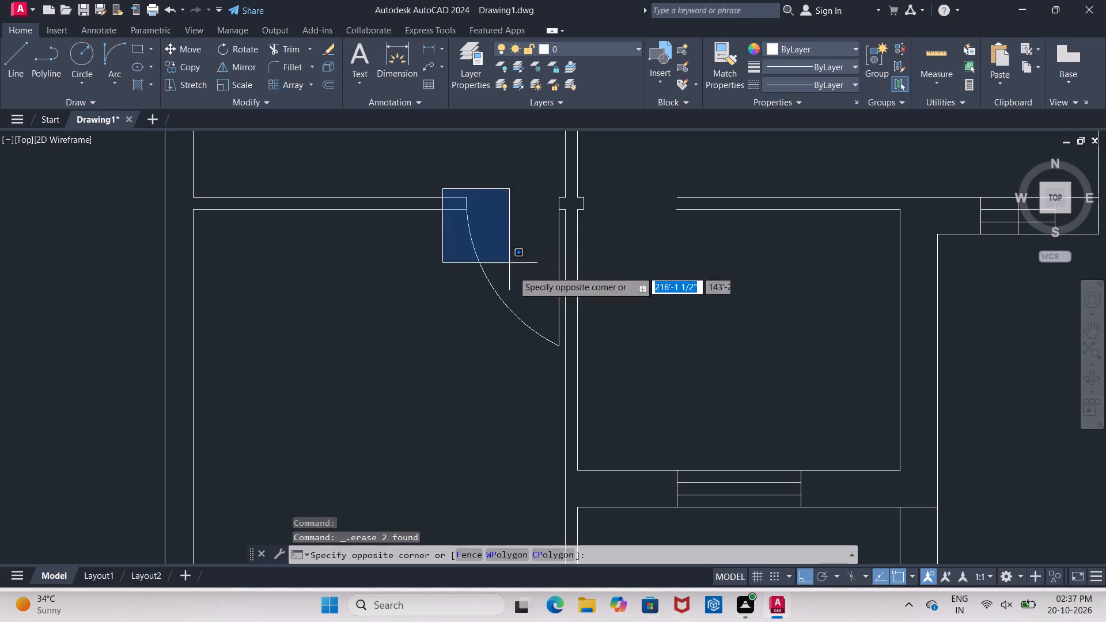
pyautogui.click(564, 384)
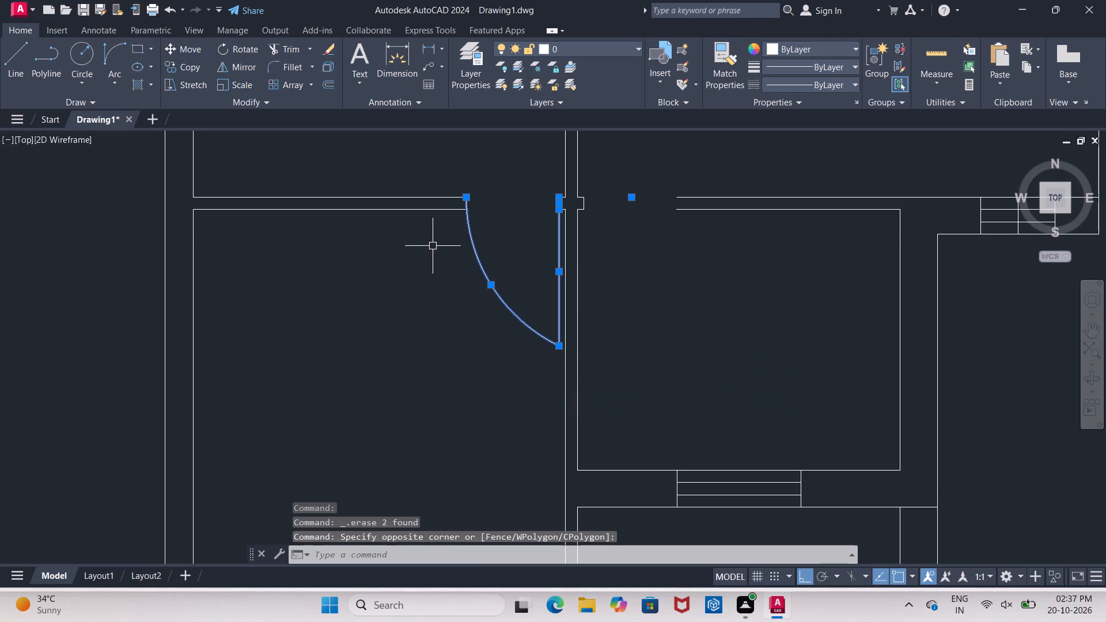
pyautogui.click(237, 70)
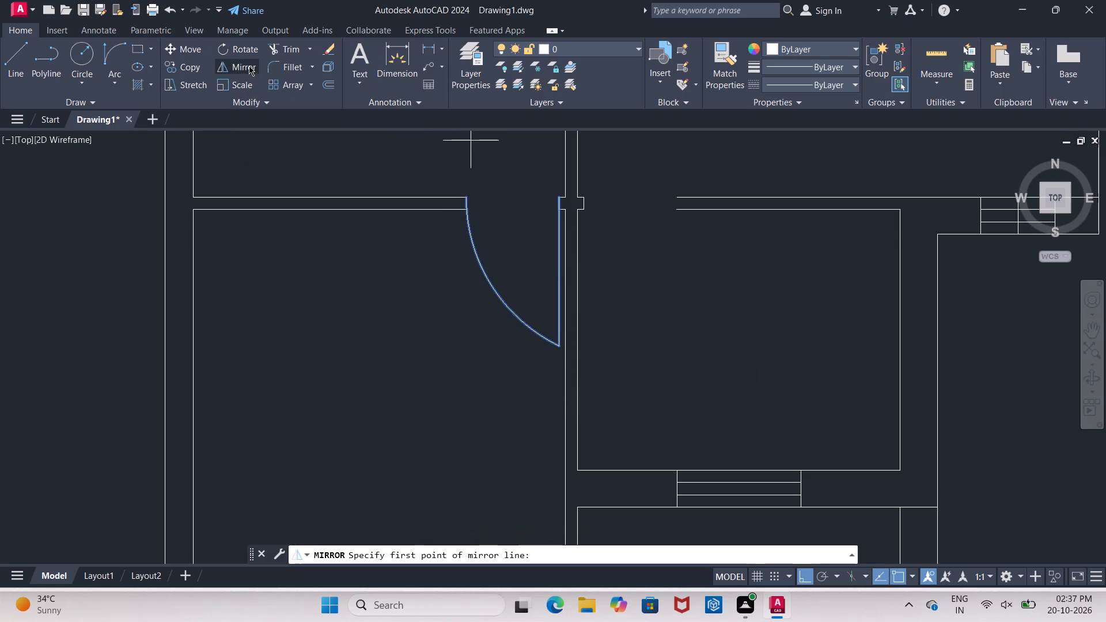
pyautogui.scroll(2, 540, 195)
pyautogui.click(583, 204)
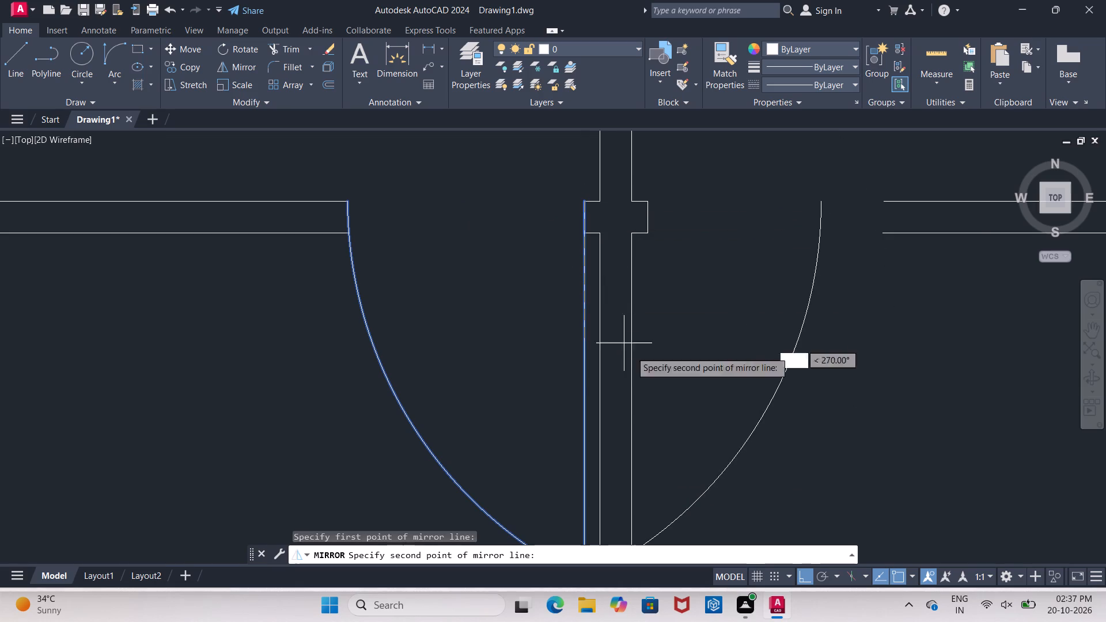
pyautogui.moveTo(634, 388); pyautogui.dragTo(580, 285, button='middle')
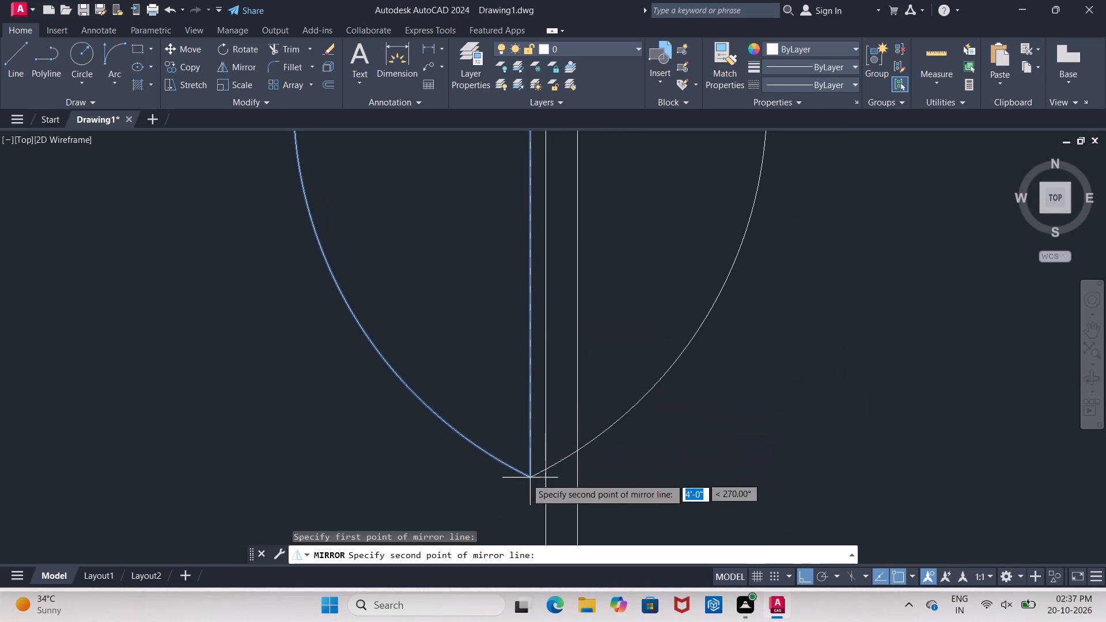
pyautogui.click(525, 484)
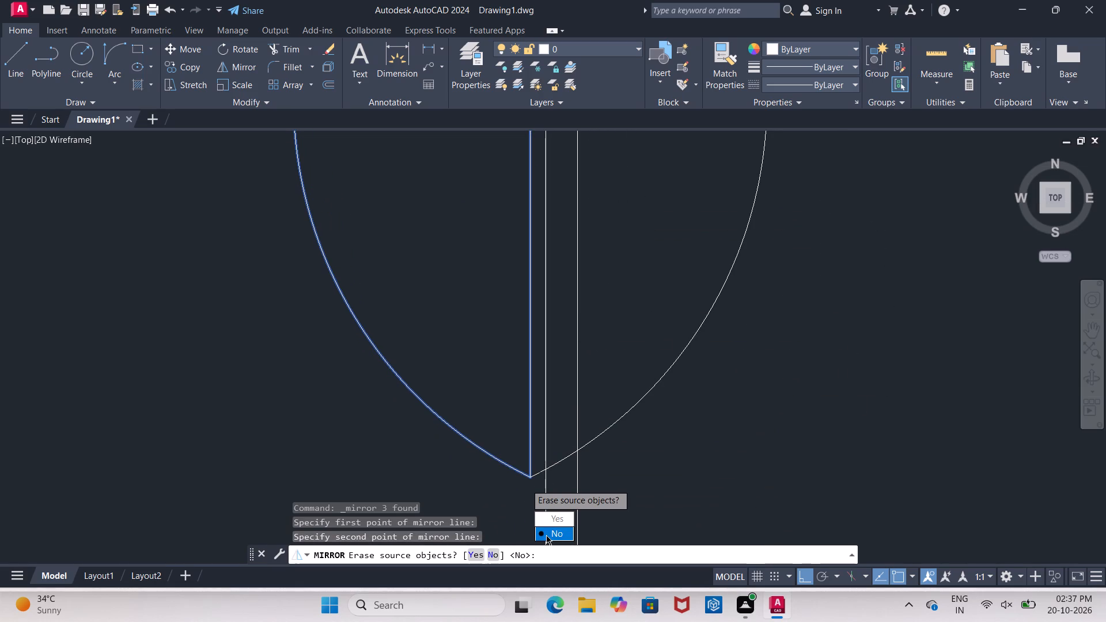
pyautogui.moveTo(547, 533); pyautogui.dragTo(525, 484)
# Move the mirrored door leaf and swing arc 8" from the original jamb corner to the lower-middle room's jamb corner.
pyautogui.scroll(-3, 721, 407)
pyautogui.moveTo(721, 407); pyautogui.dragTo(705, 408, button='middle')
pyautogui.scroll(1, 721, 407)
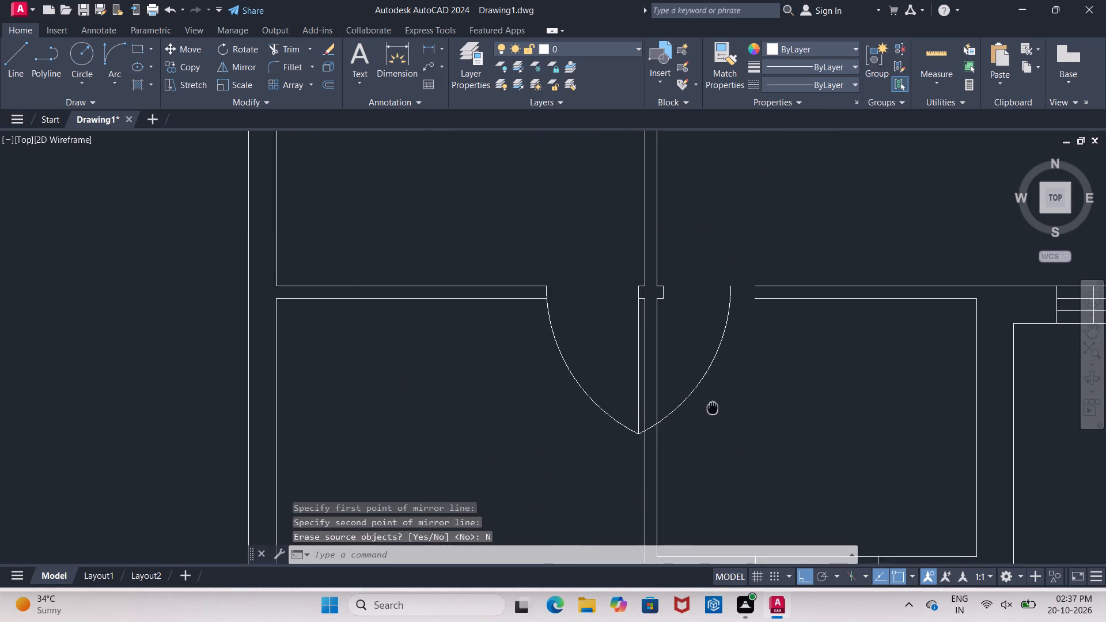
pyautogui.moveTo(705, 408); pyautogui.dragTo(685, 407, button='middle')
pyautogui.click(680, 366)
pyautogui.scroll(1, 659, 377)
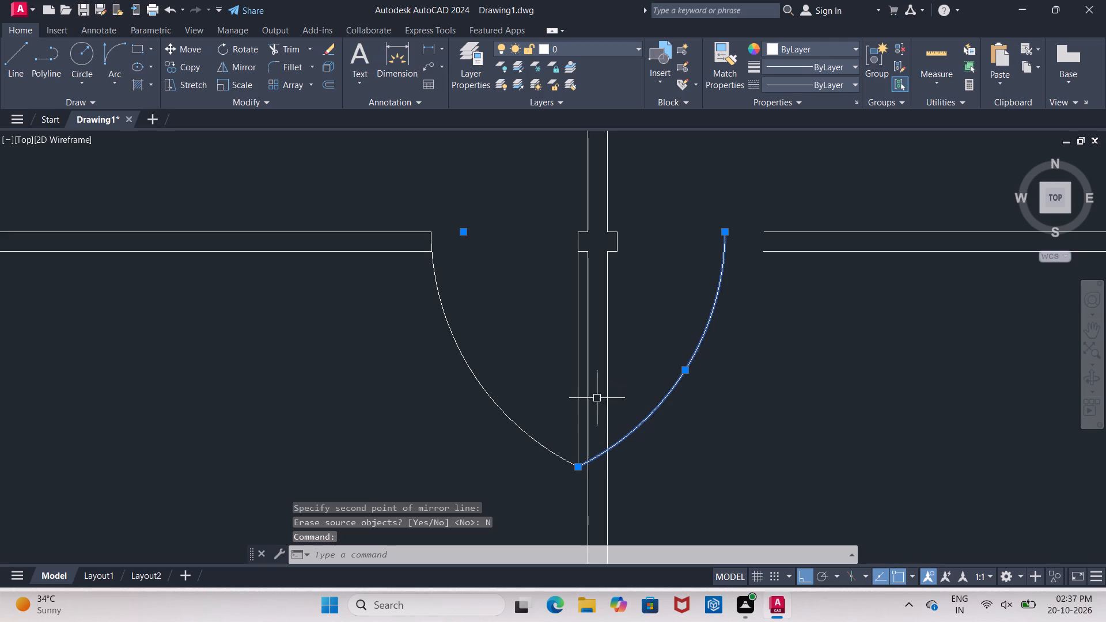
pyautogui.click(580, 405)
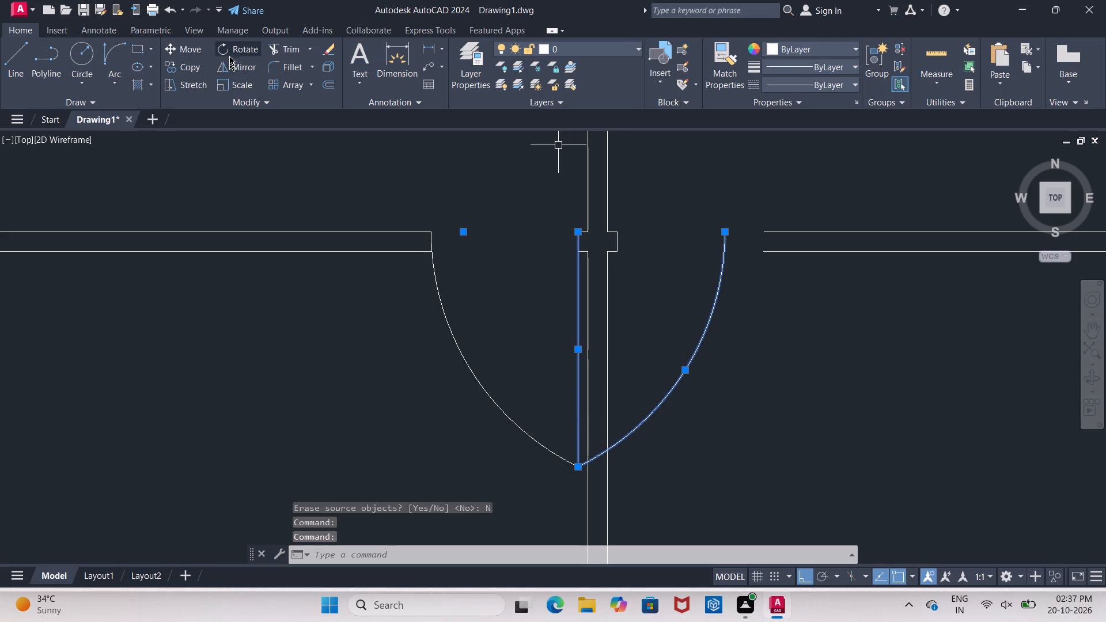
pyautogui.click(194, 51)
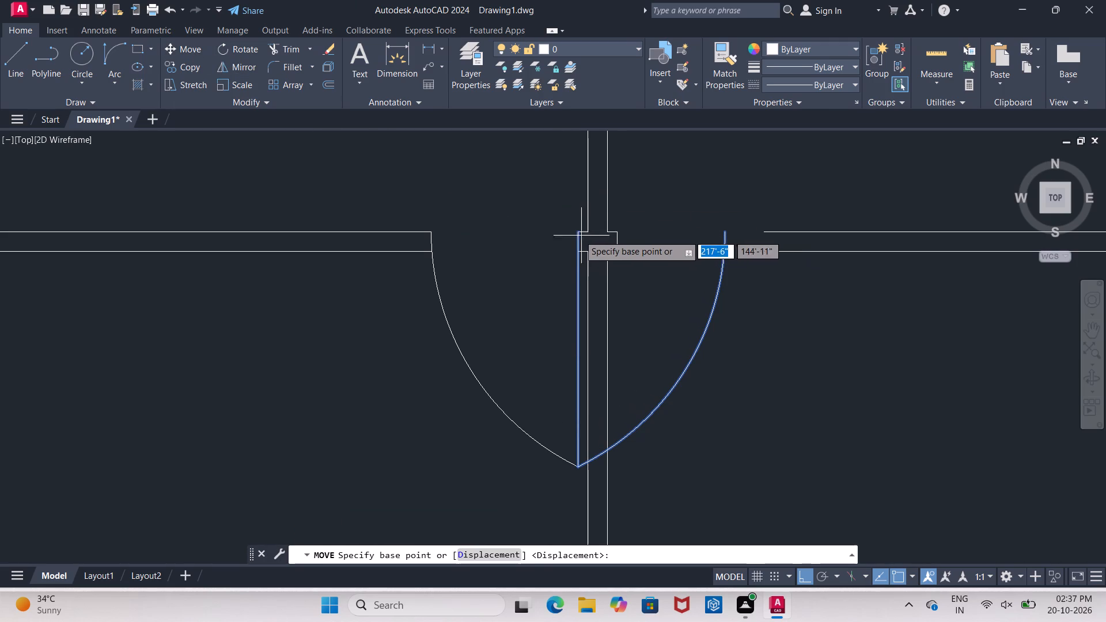
pyautogui.click(579, 235)
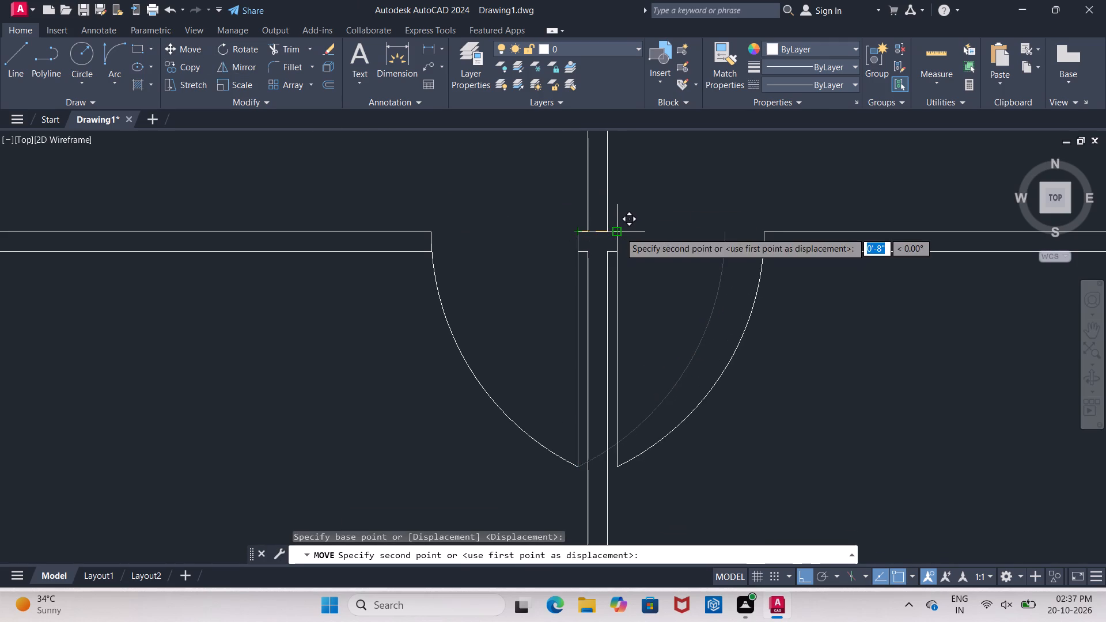
pyautogui.click(620, 232)
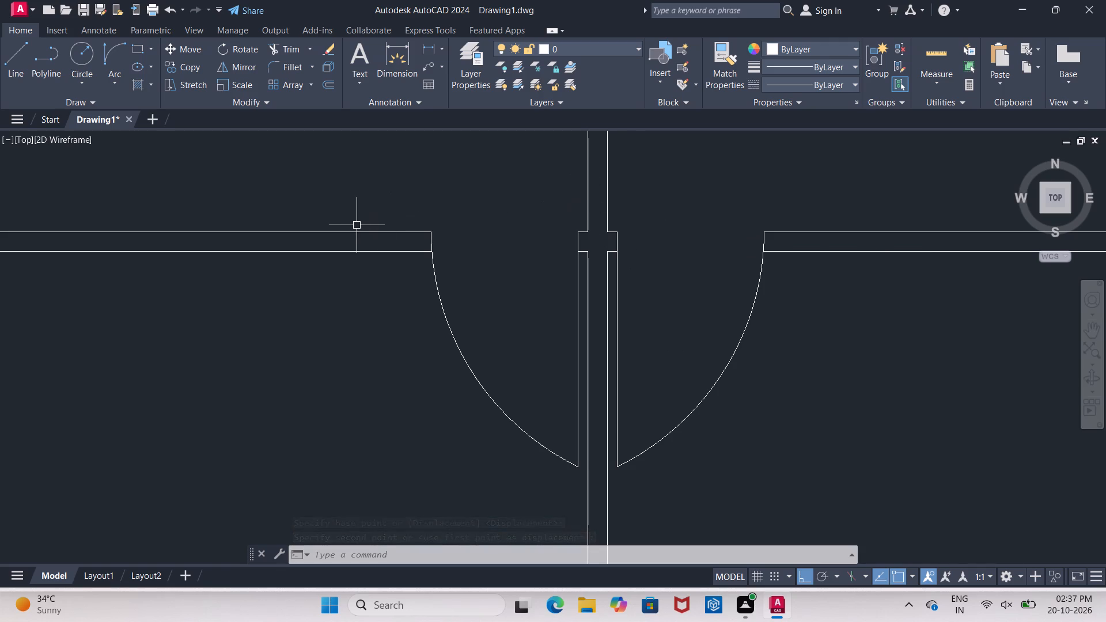
# Offset the inner face of the outer wall 3' into the middle-left room.
pyautogui.scroll(-5, 336, 225)
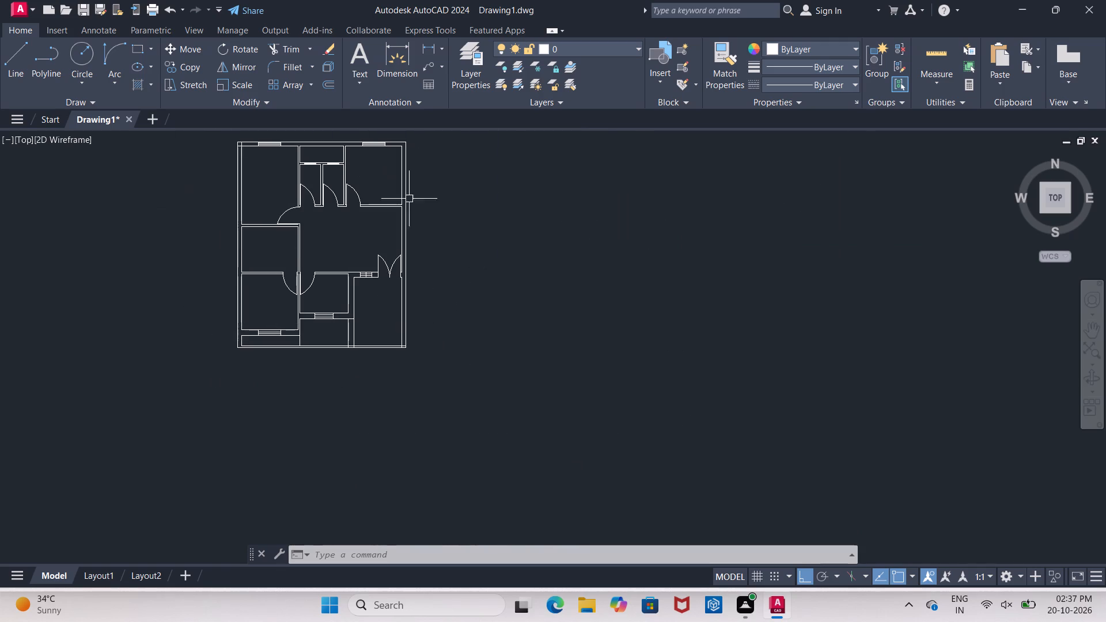
pyautogui.scroll(3, 266, 287)
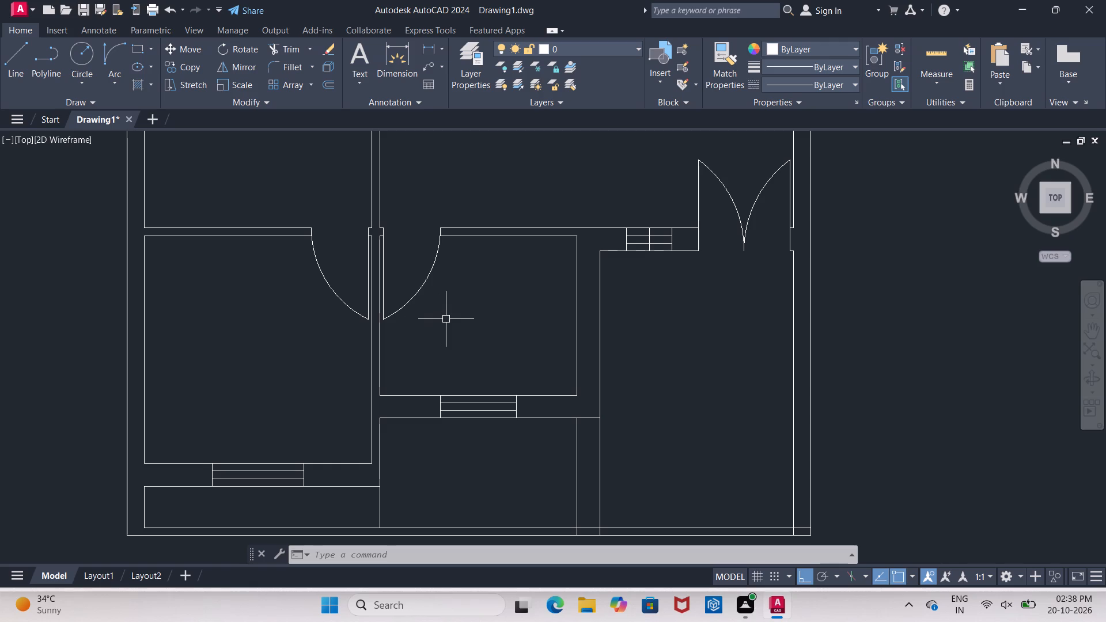
pyautogui.scroll(-3, 403, 338)
pyautogui.scroll(1, 319, 310)
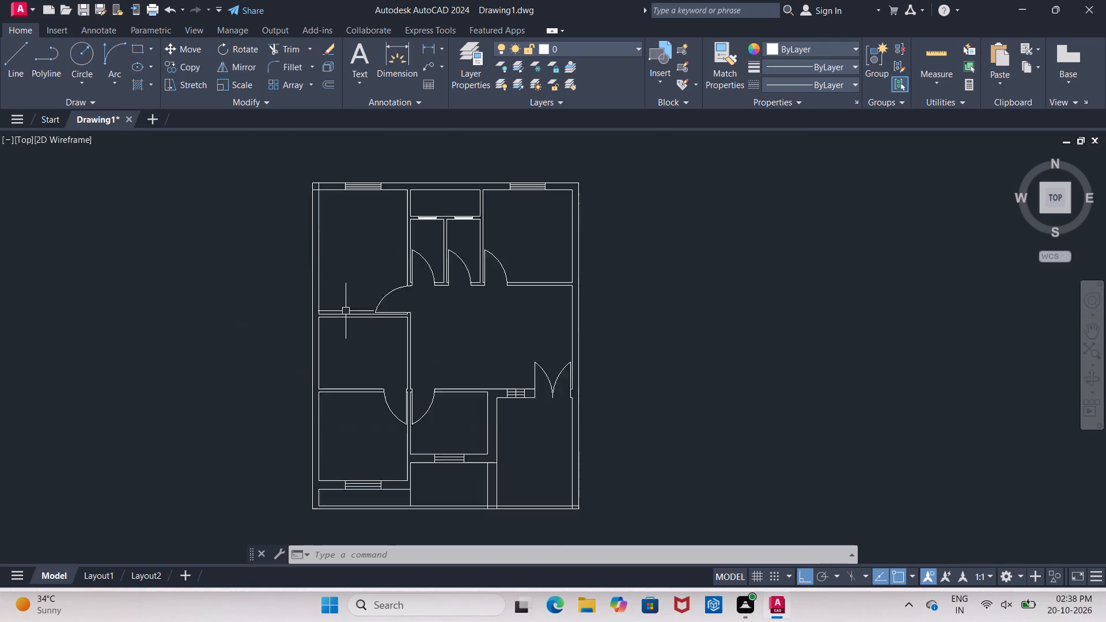
pyautogui.scroll(1, 351, 313)
pyautogui.scroll(2, 332, 377)
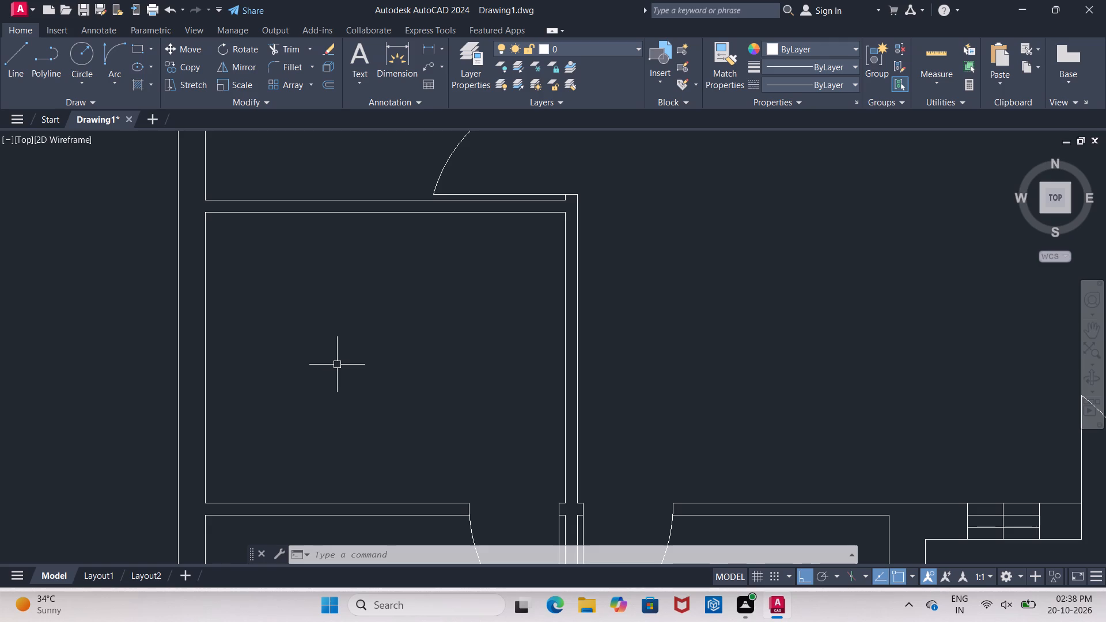
pyautogui.press('o')
pyautogui.press('Return')
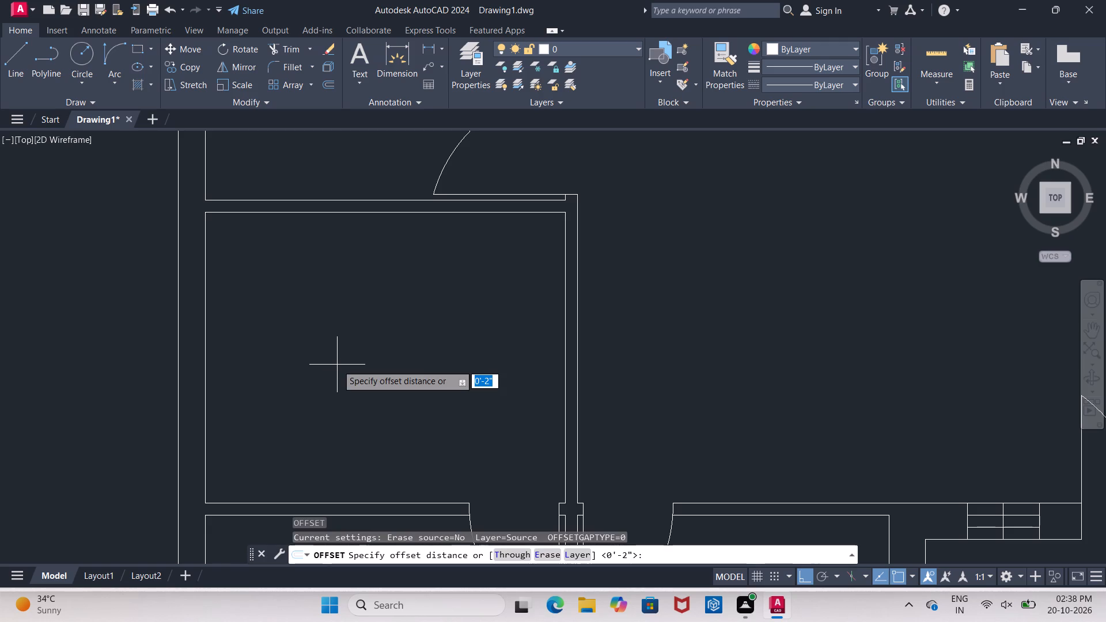
pyautogui.write("3'")
pyautogui.press('Return')
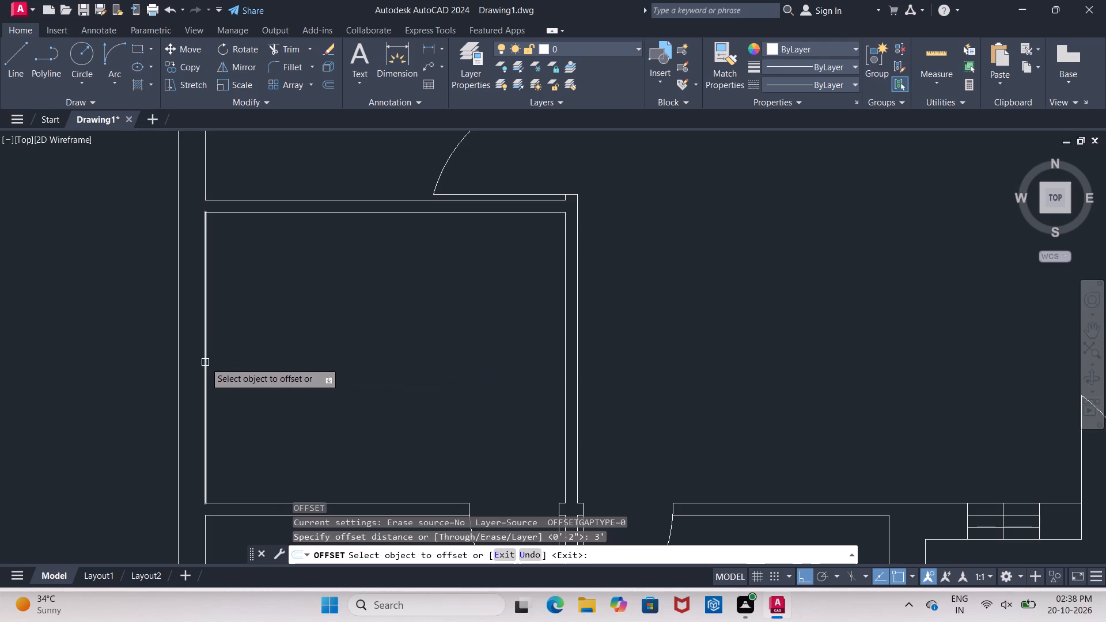
pyautogui.click(205, 372)
pyautogui.click(343, 358)
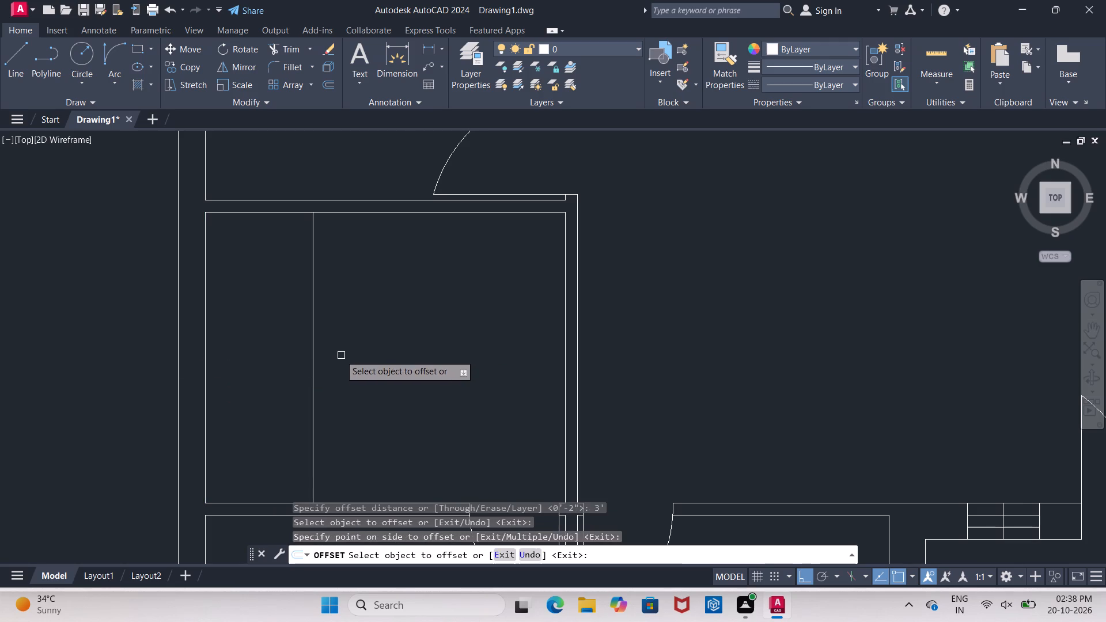
pyautogui.scroll(-2, 215, 320)
pyautogui.scroll(2, 271, 346)
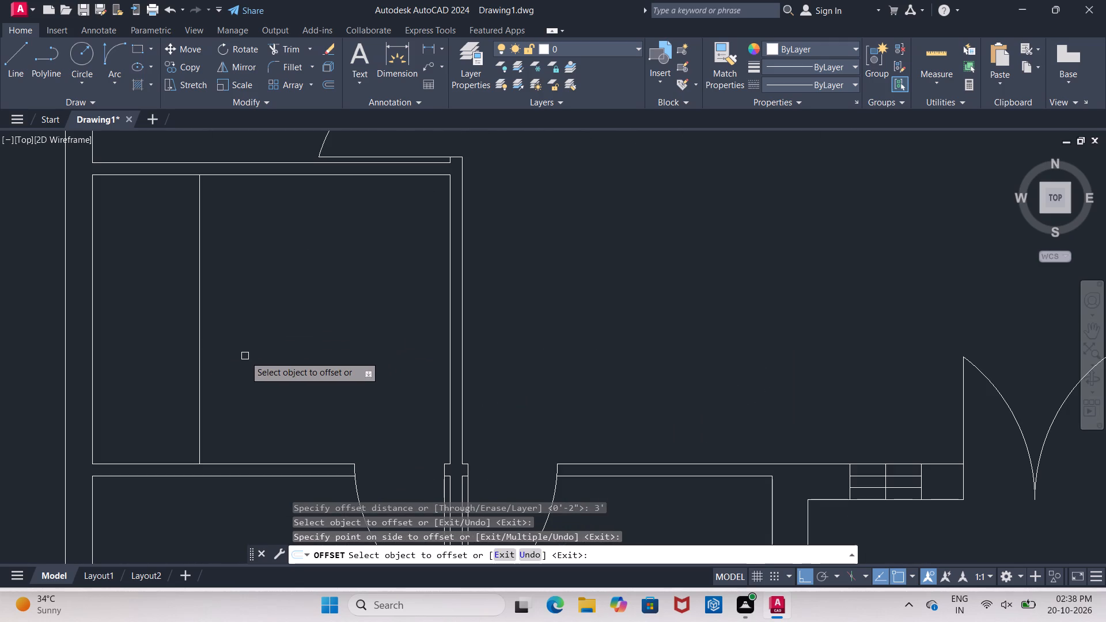
pyautogui.press('Return')
# Offset the new vertical line successively at 10" spacing toward the hall to make five stair tread lines.
pyautogui.press('o')
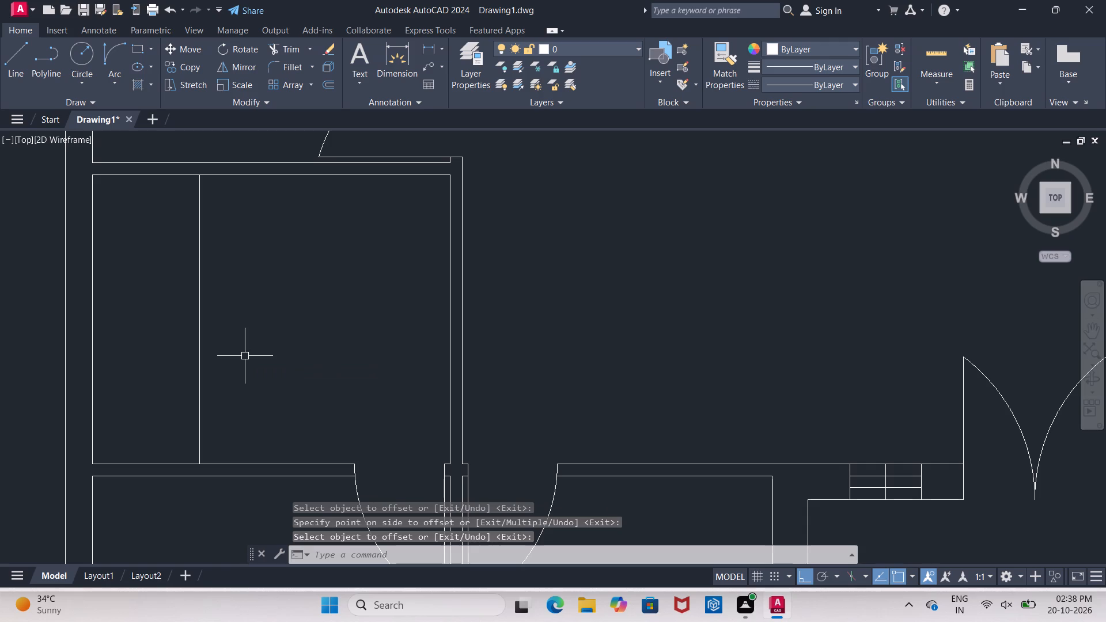
pyautogui.press('Return')
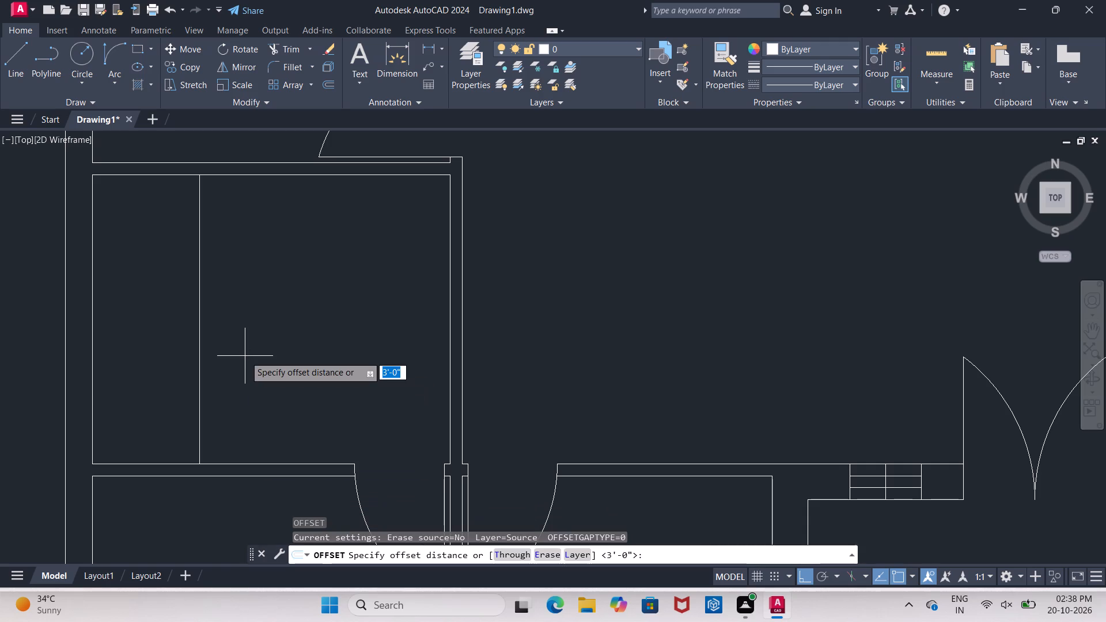
pyautogui.write('10')
pyautogui.press("'")
pyautogui.press('BackSpace')
pyautogui.hotkey('shift', '"')
pyautogui.press('Return')
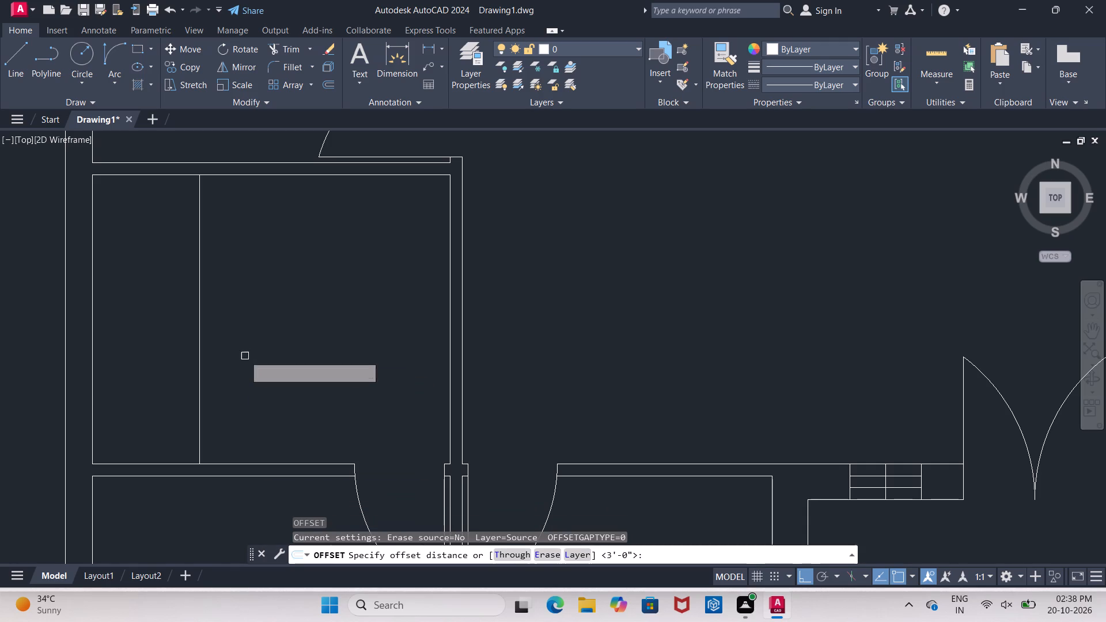
pyautogui.click(200, 350)
pyautogui.click(247, 337)
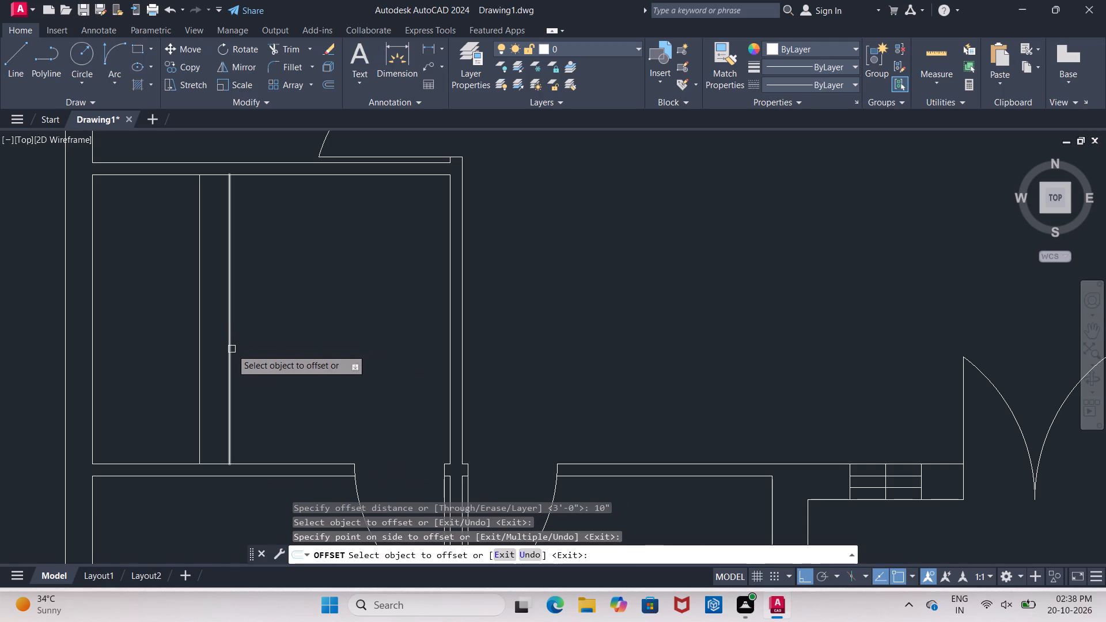
pyautogui.click(232, 349)
pyautogui.click(262, 348)
pyautogui.moveTo(258, 352); pyautogui.dragTo(263, 352)
pyautogui.click(301, 347)
pyautogui.click(287, 354)
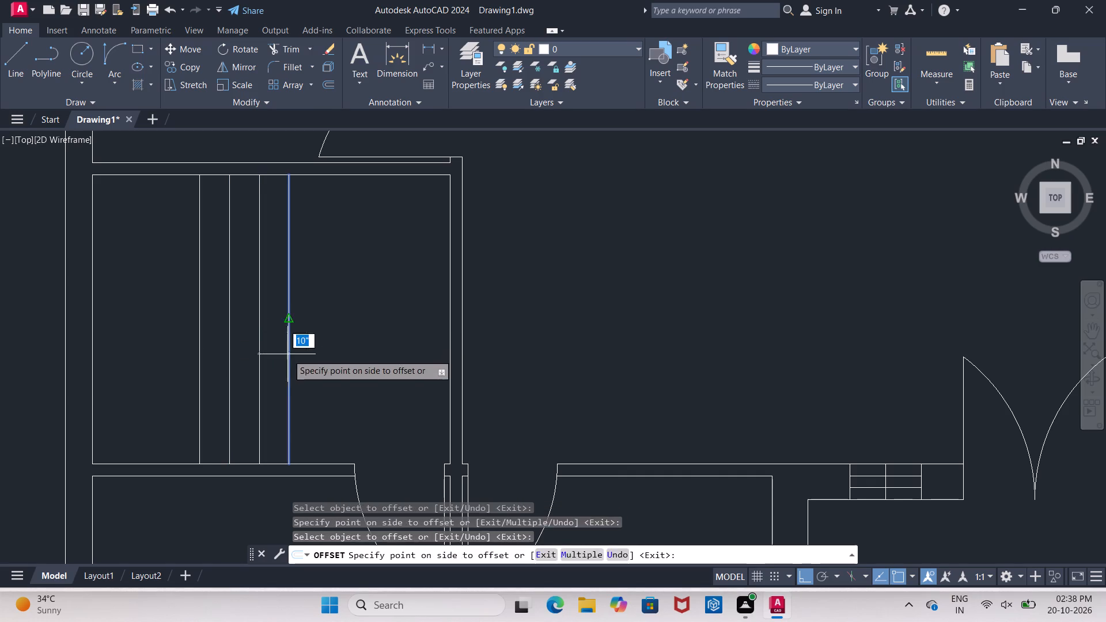
pyautogui.click(316, 350)
pyautogui.click(317, 350)
pyautogui.click(351, 344)
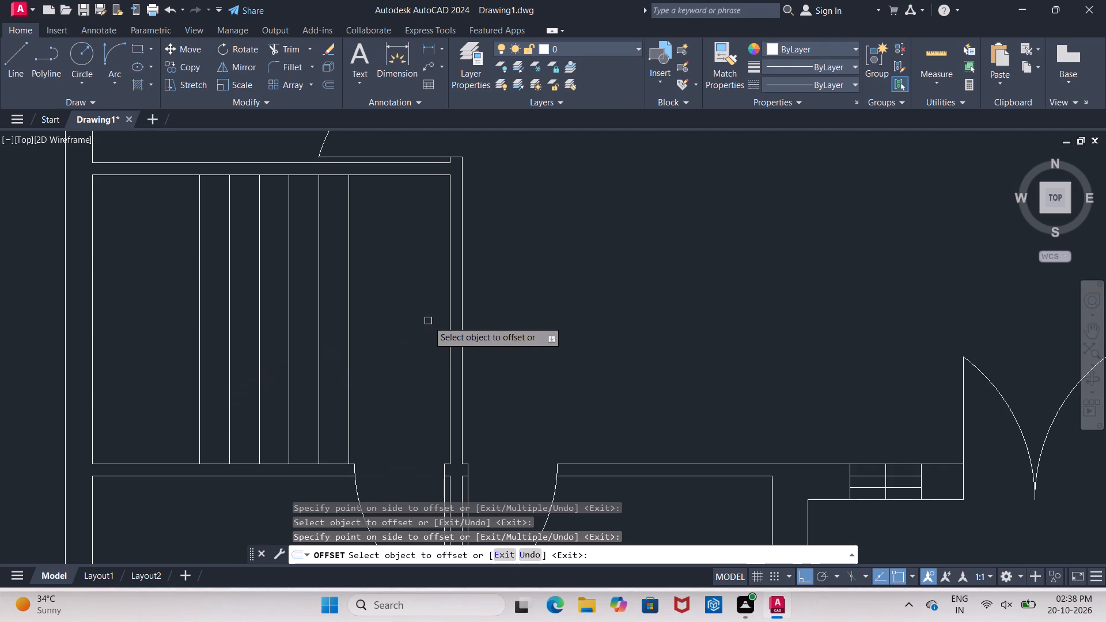
pyautogui.press('Escape')
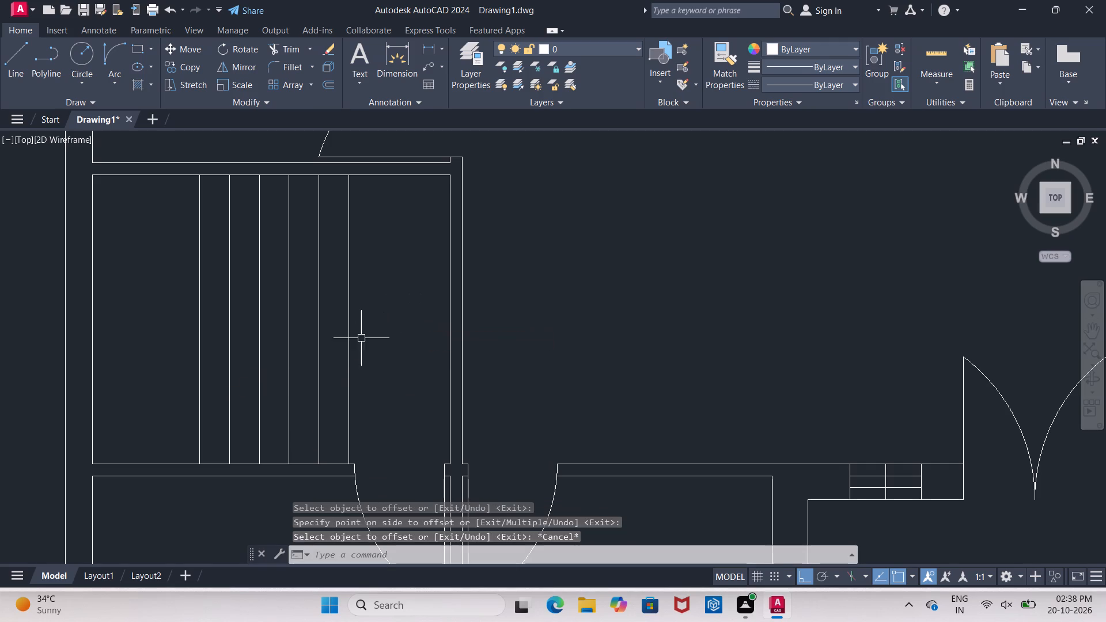
# Delete the first vertical line, 3' from the outer wall's inner face, in the stair room.
pyautogui.click(351, 349)
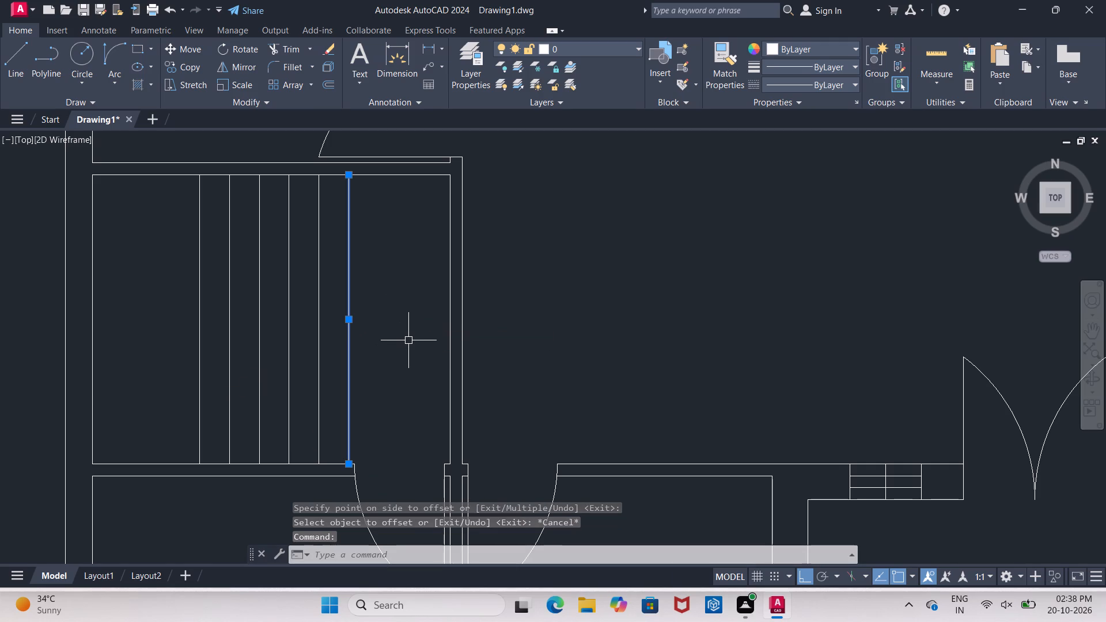
pyautogui.press('Escape')
pyautogui.click(195, 359)
pyautogui.click(207, 356)
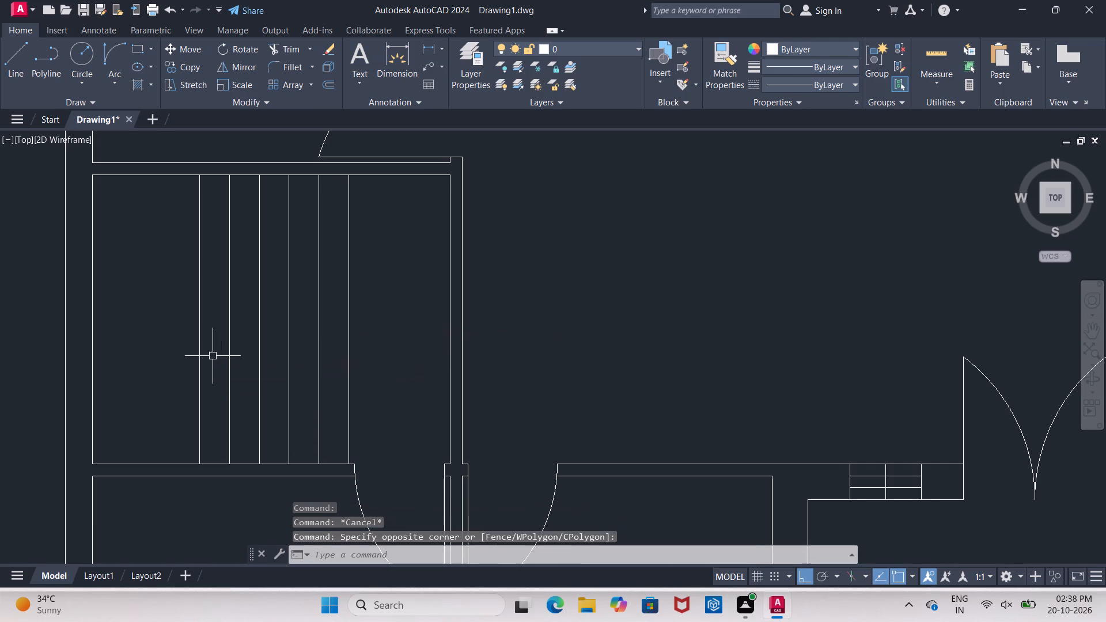
pyautogui.click(214, 355)
pyautogui.click(177, 359)
pyautogui.press('Delete')
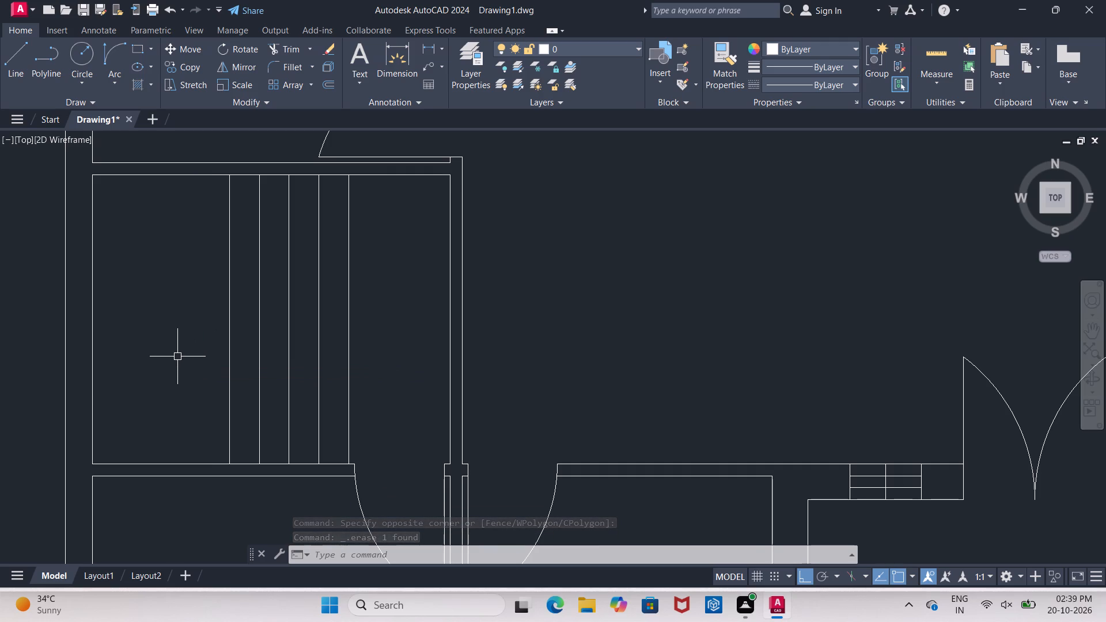
# Draw a horizontal centre line across the stair room from the outer wall inner face's midpoint to the midpoint of the tread line nearest the hall.
pyautogui.press('l')
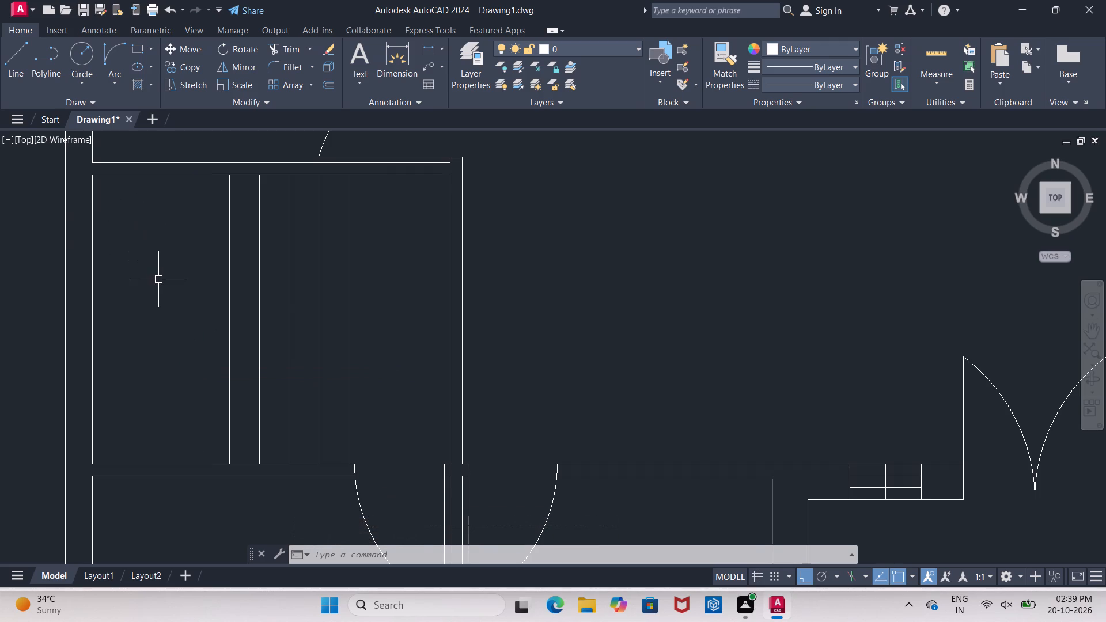
pyautogui.press('Return')
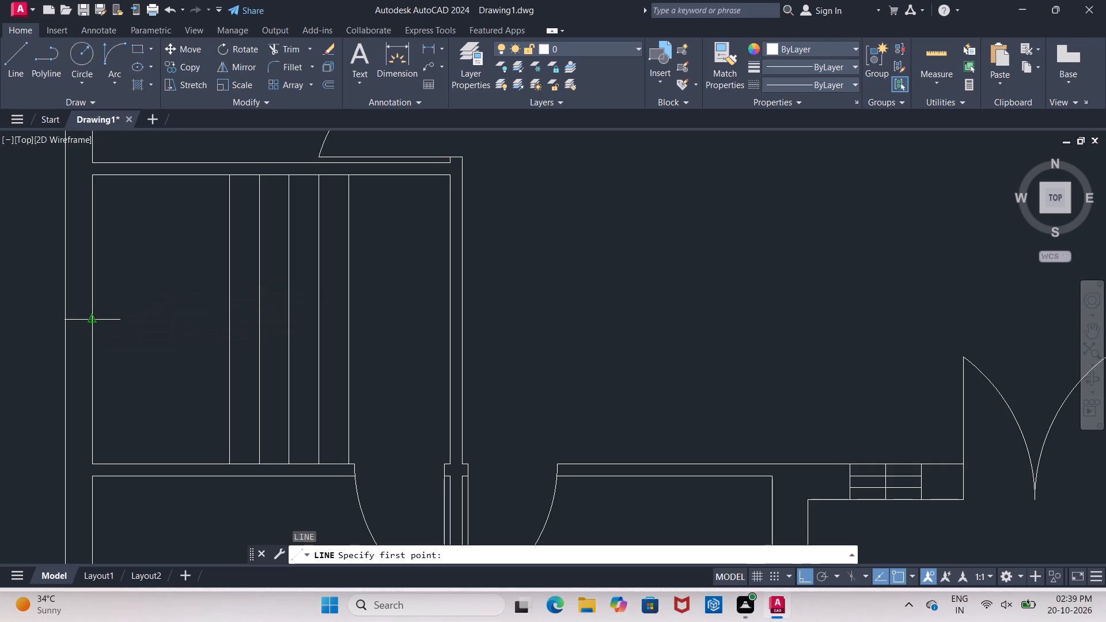
pyautogui.click(91, 323)
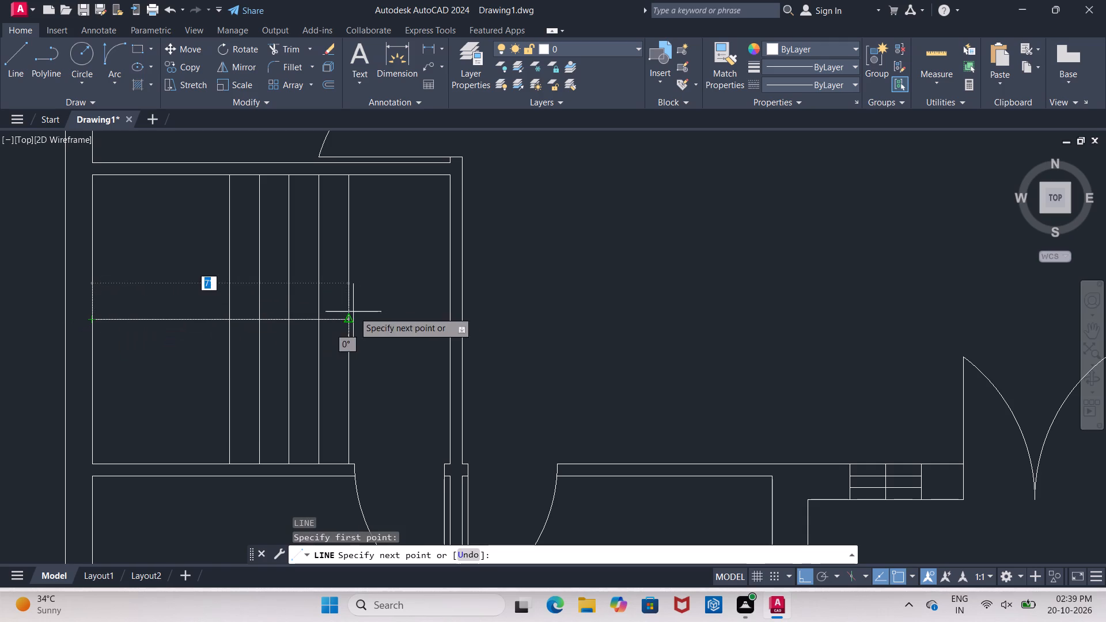
pyautogui.moveTo(343, 320); pyautogui.dragTo(350, 320)
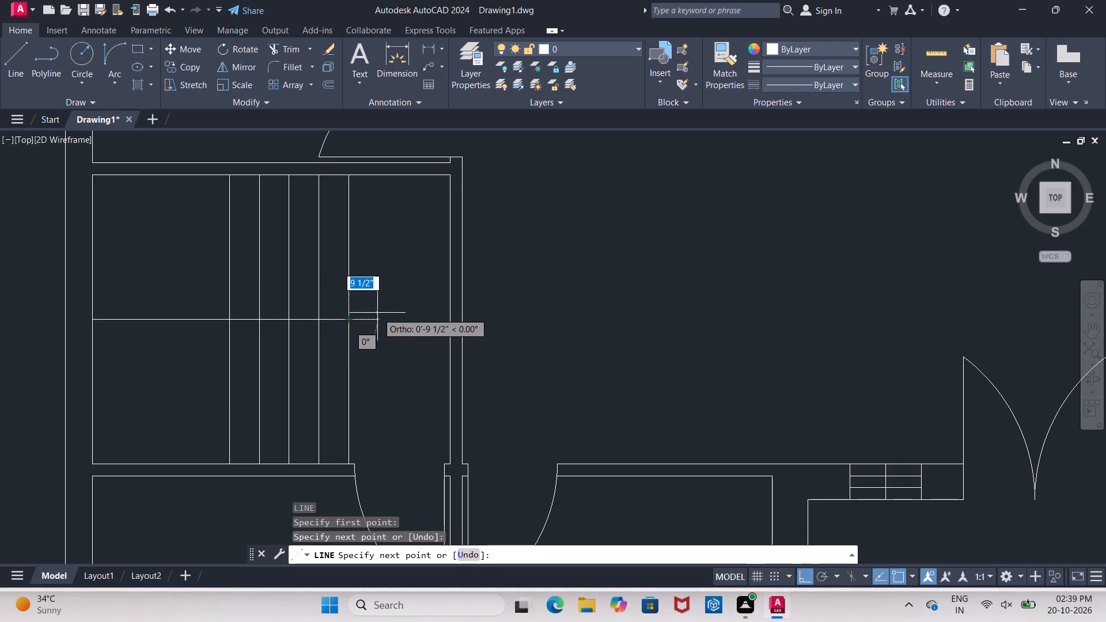
pyautogui.press('Escape')
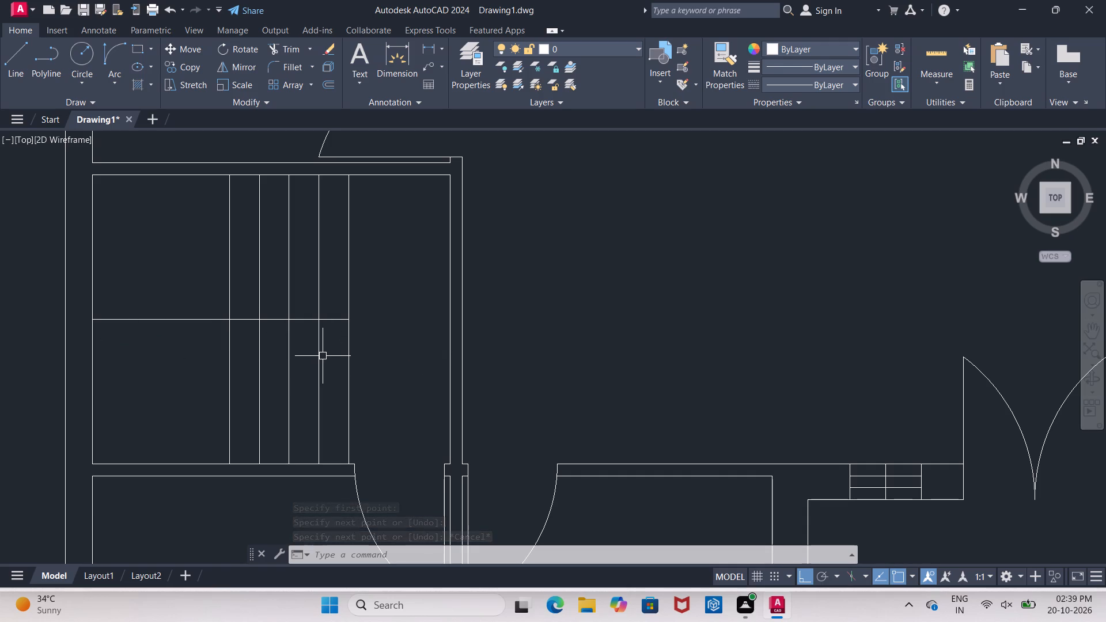
# Offset the stair's horizontal centre line 10" to both sides, above and below it.
pyautogui.press('o')
pyautogui.press('Return')
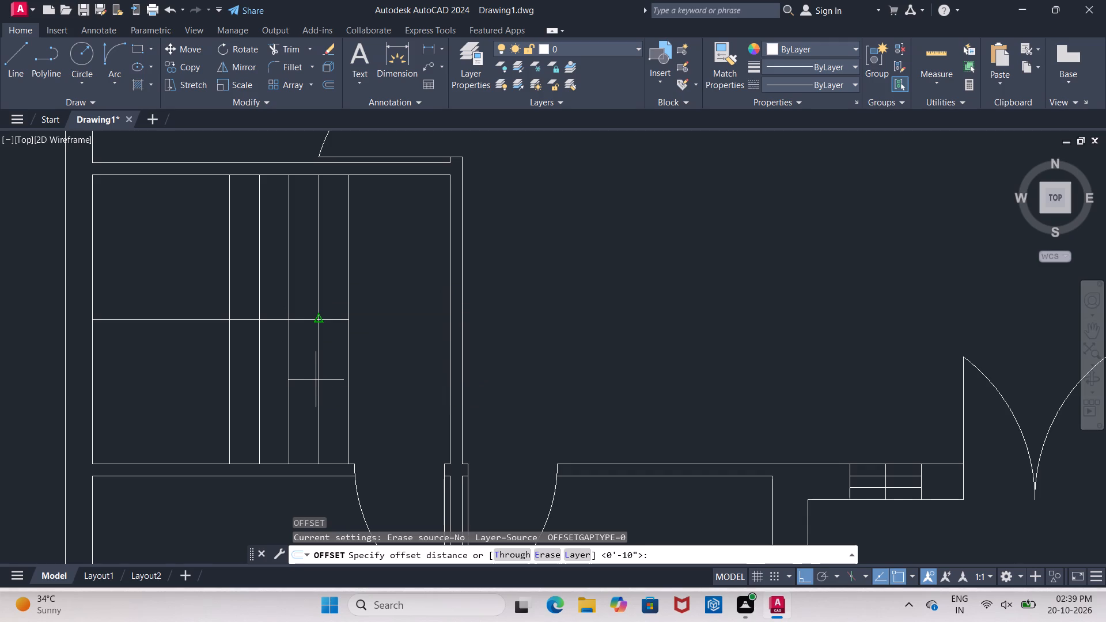
pyautogui.press('1')
pyautogui.press('0')
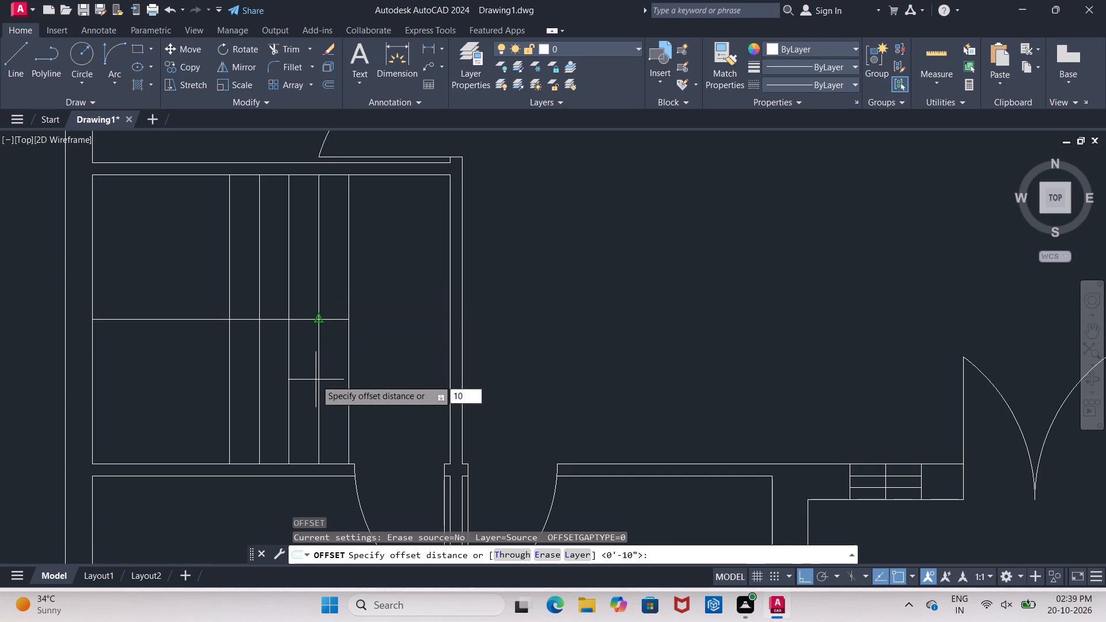
pyautogui.hotkey('shift', '"')
pyautogui.press('Return')
pyautogui.click(177, 321)
pyautogui.click(180, 276)
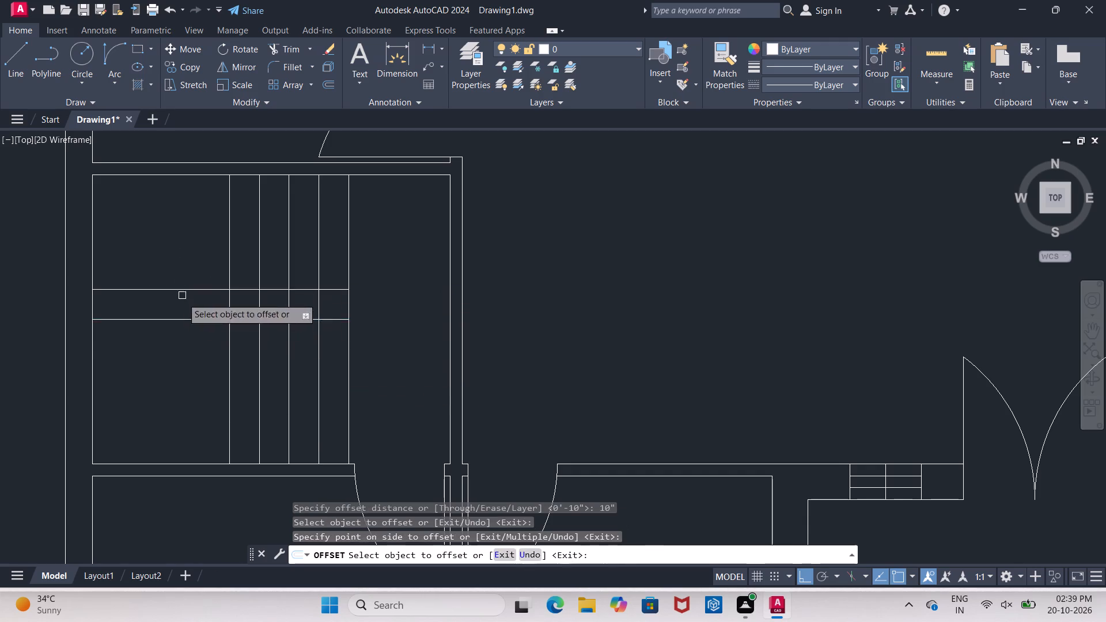
pyautogui.click(180, 319)
pyautogui.click(190, 365)
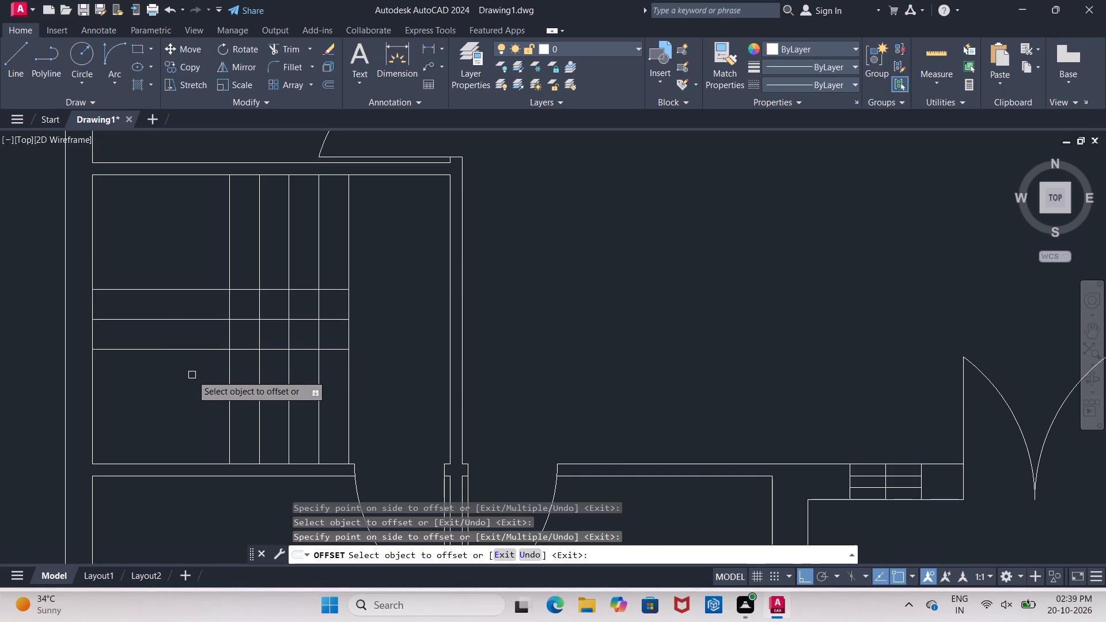
pyautogui.press('Escape')
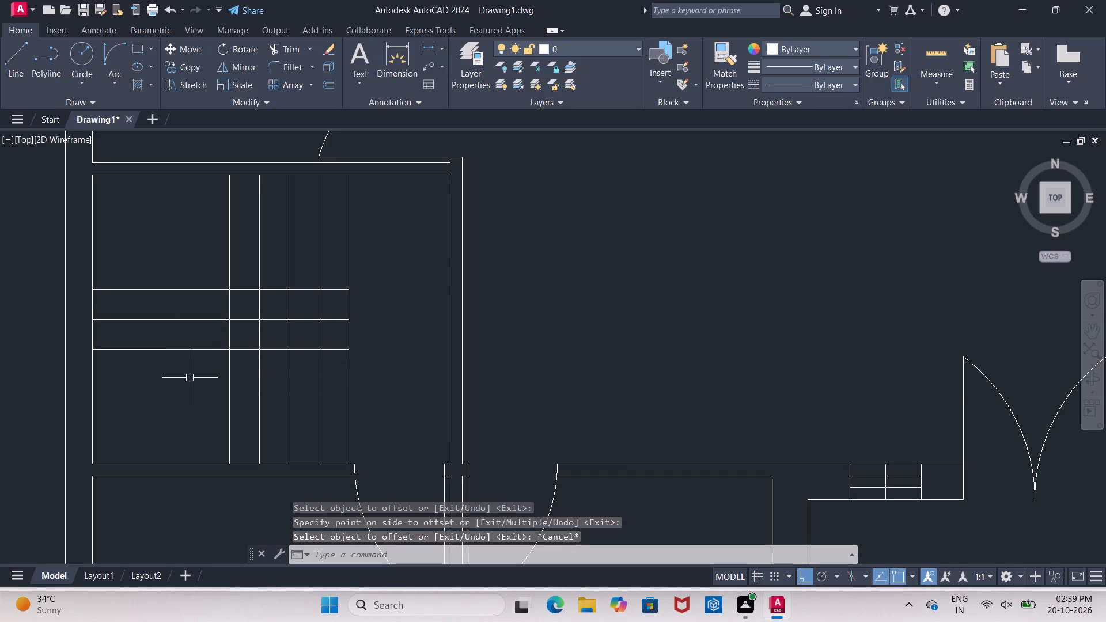
# Trim the tread line segments between the stair's centre line and the offset line above it, using all objects as cutting edges.
pyautogui.write('TR')
pyautogui.press('Return')
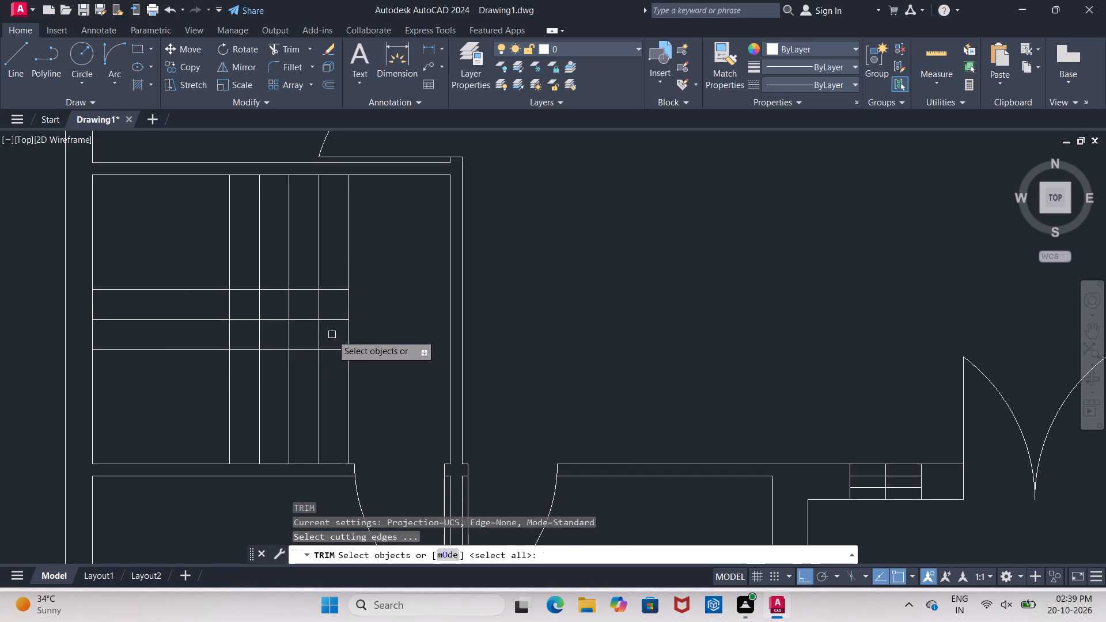
pyautogui.click(332, 335)
pyautogui.press('Escape')
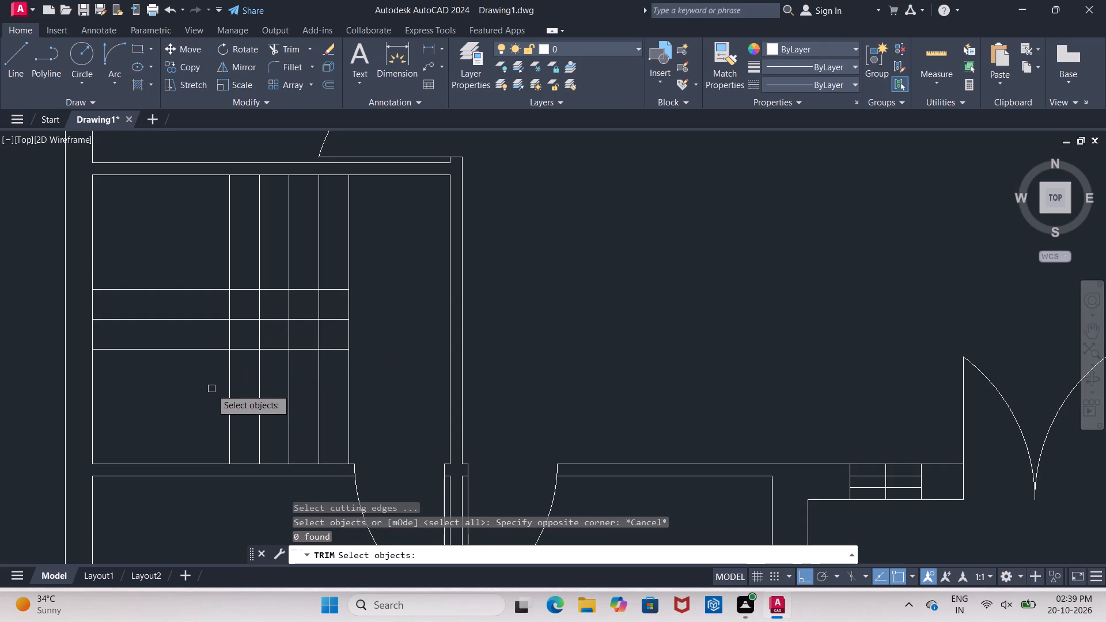
pyautogui.press('t')
pyautogui.press('r')
pyautogui.press('Return')
pyautogui.press('Return')
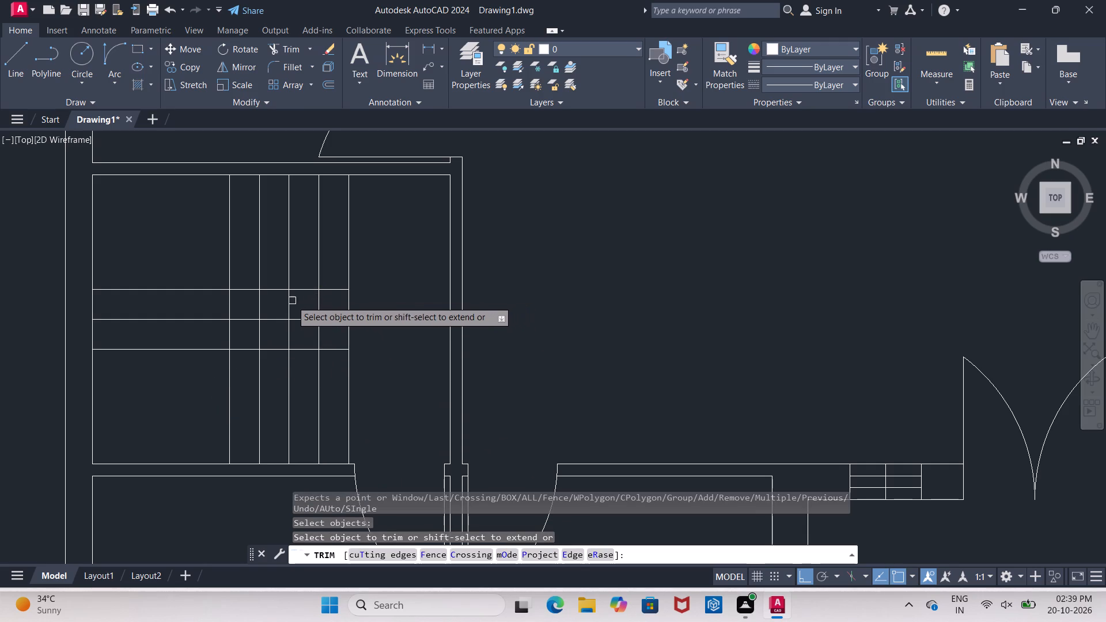
pyautogui.click(330, 305)
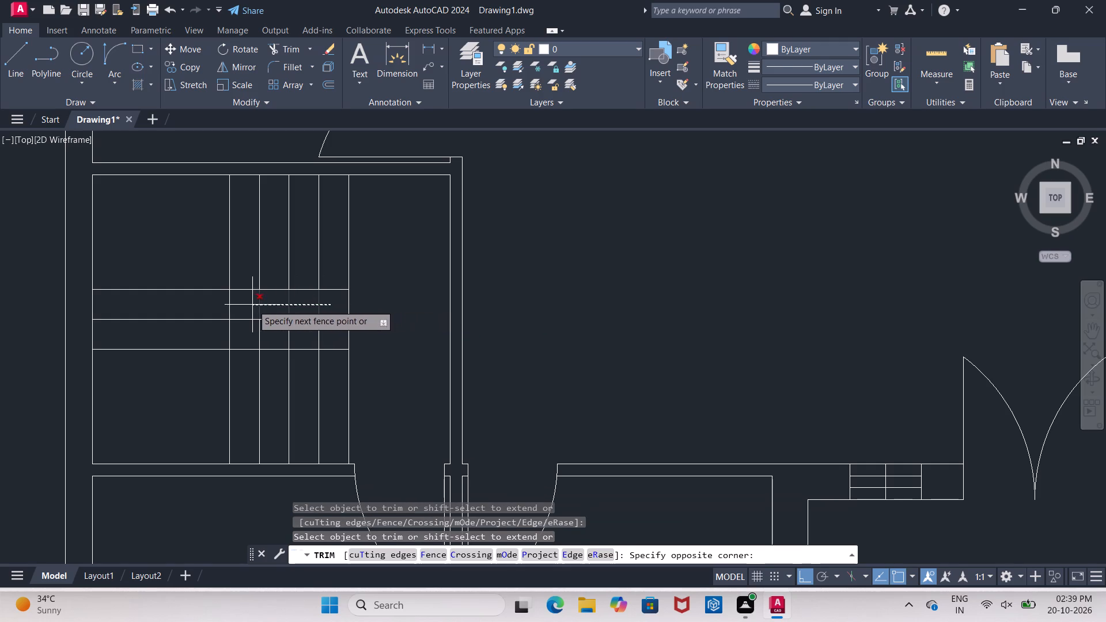
# Trim the remaining tread line segments across the stair's central gap, including the end tread, and the centre line's portion between the treads.
pyautogui.click(251, 305)
pyautogui.click(329, 330)
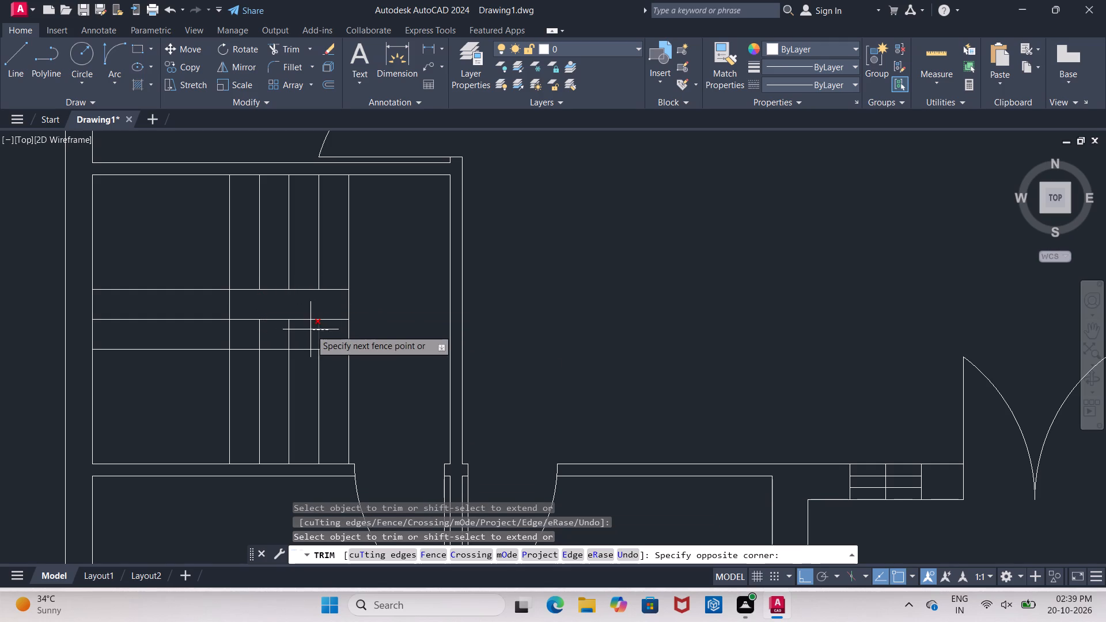
pyautogui.click(256, 331)
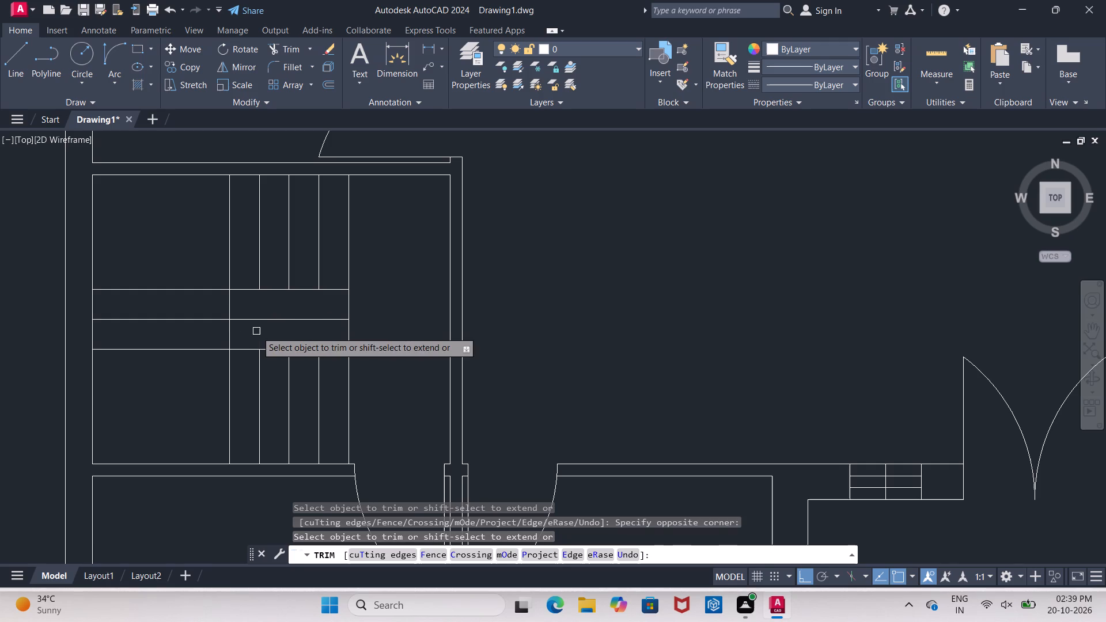
pyautogui.click(349, 307)
pyautogui.click(347, 328)
pyautogui.click(338, 320)
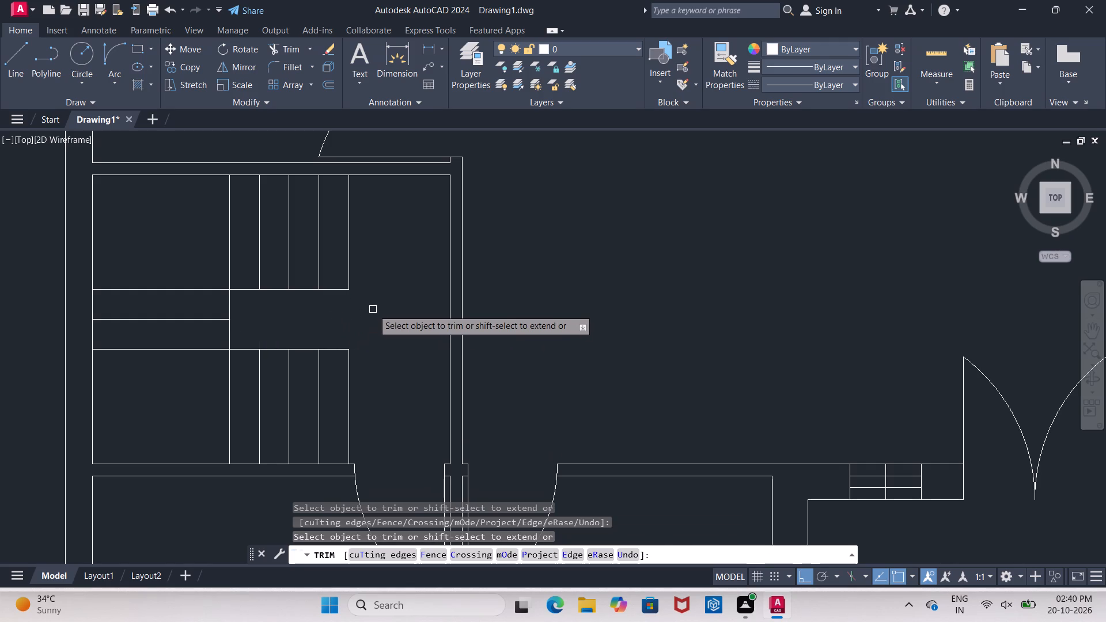
pyautogui.press('Escape')
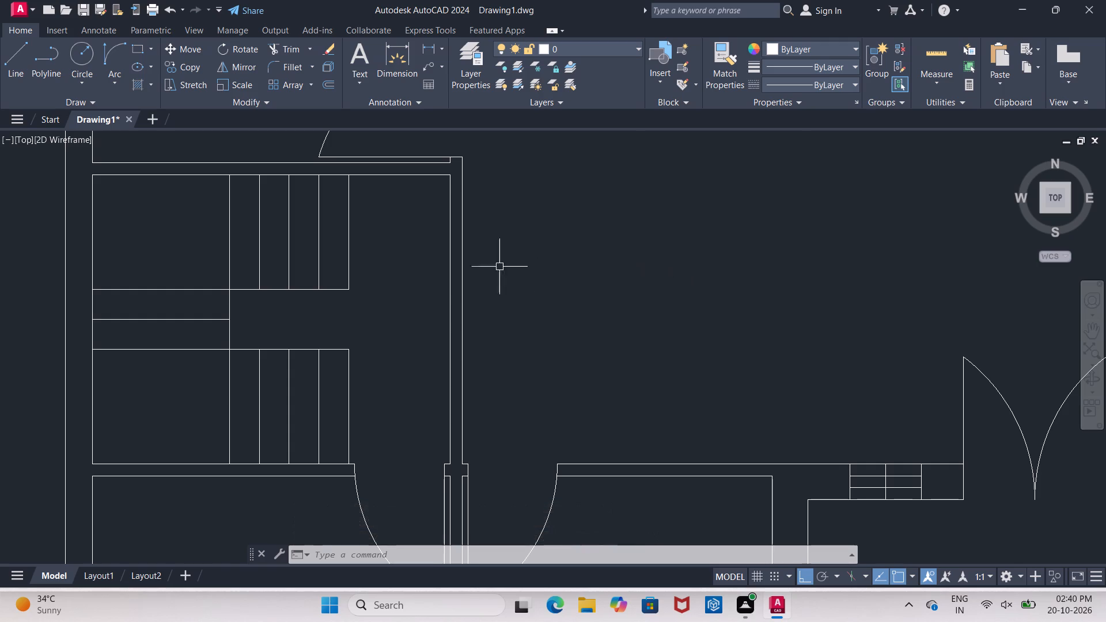
# Measure the space below the bottom-middle window from its left wall line to each of the two vertical lines at its right end.
pyautogui.scroll(-2, 281, 314)
pyautogui.scroll(1, 471, 370)
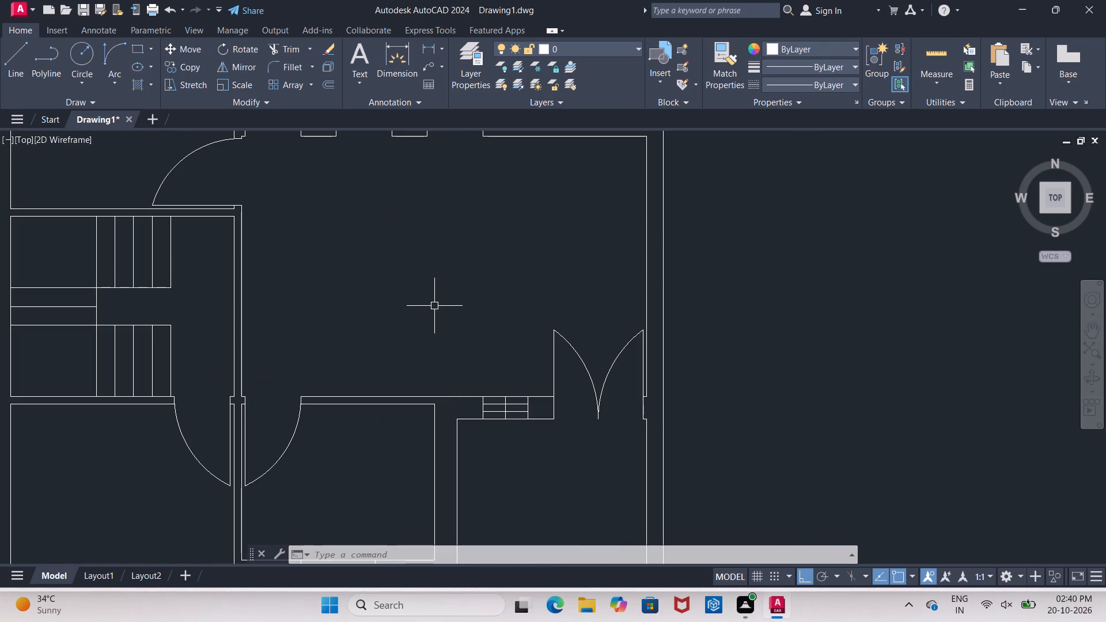
pyautogui.scroll(-3, 338, 343)
pyautogui.scroll(2, 353, 419)
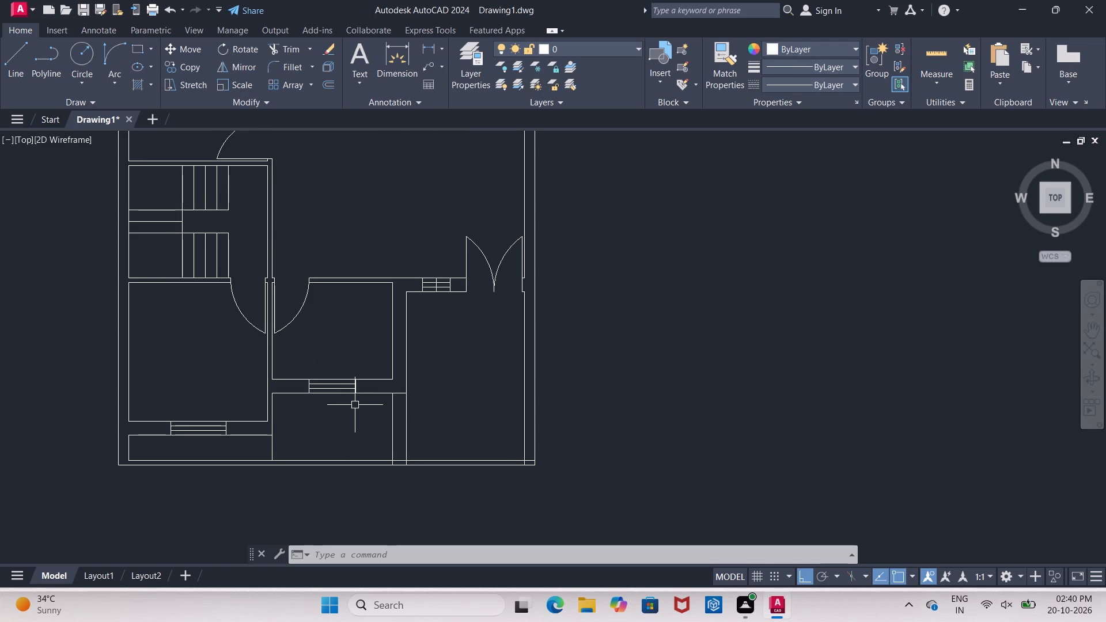
pyautogui.scroll(2, 363, 522)
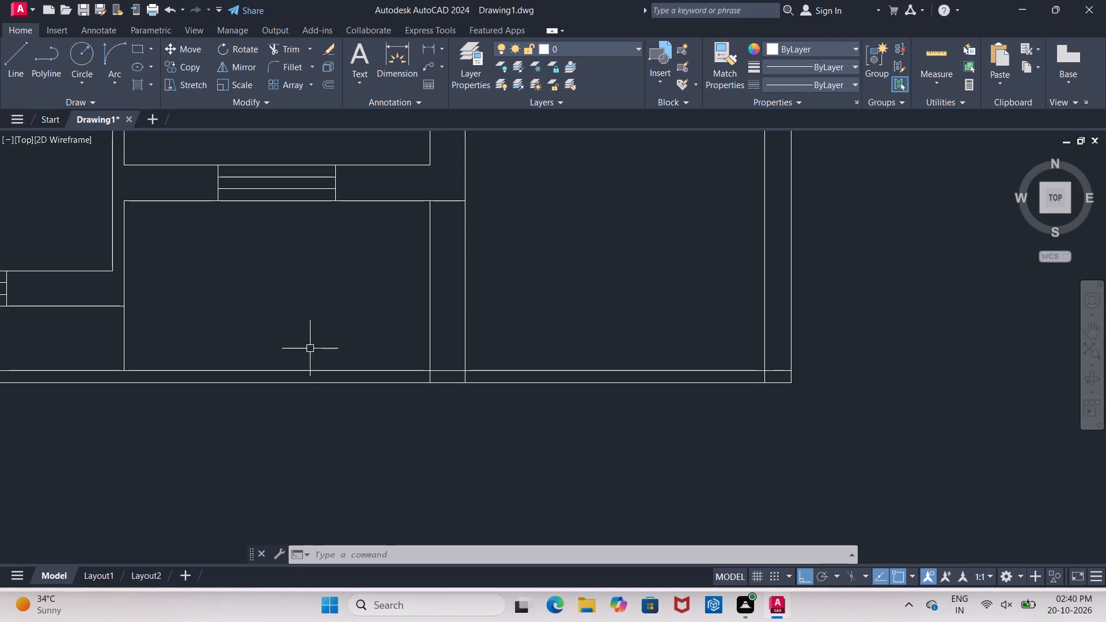
pyautogui.click(397, 55)
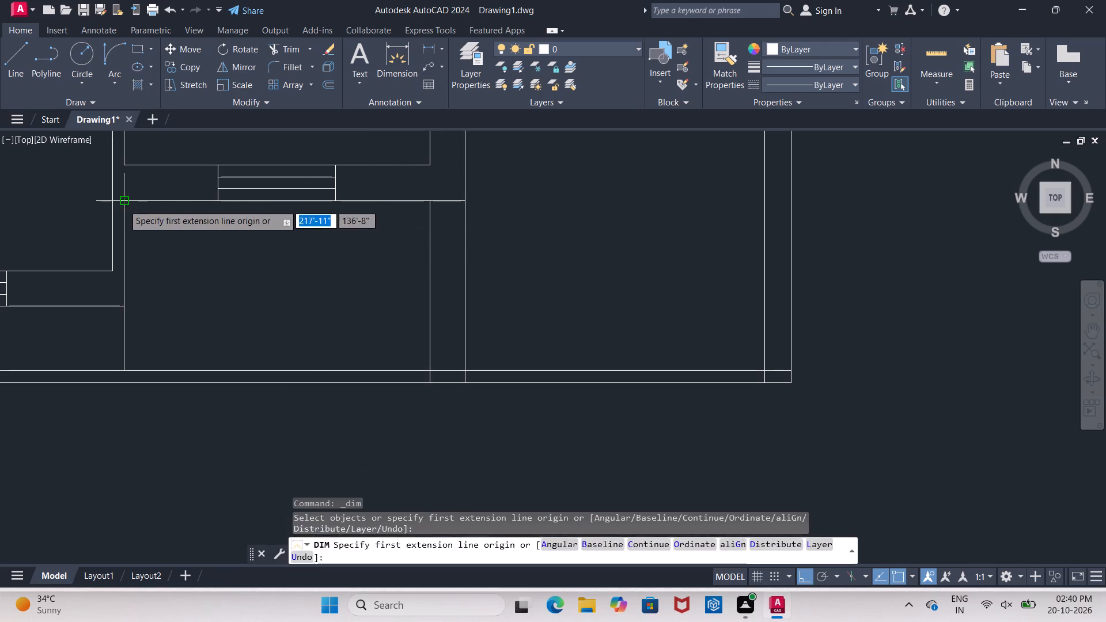
pyautogui.click(123, 204)
pyautogui.click(427, 201)
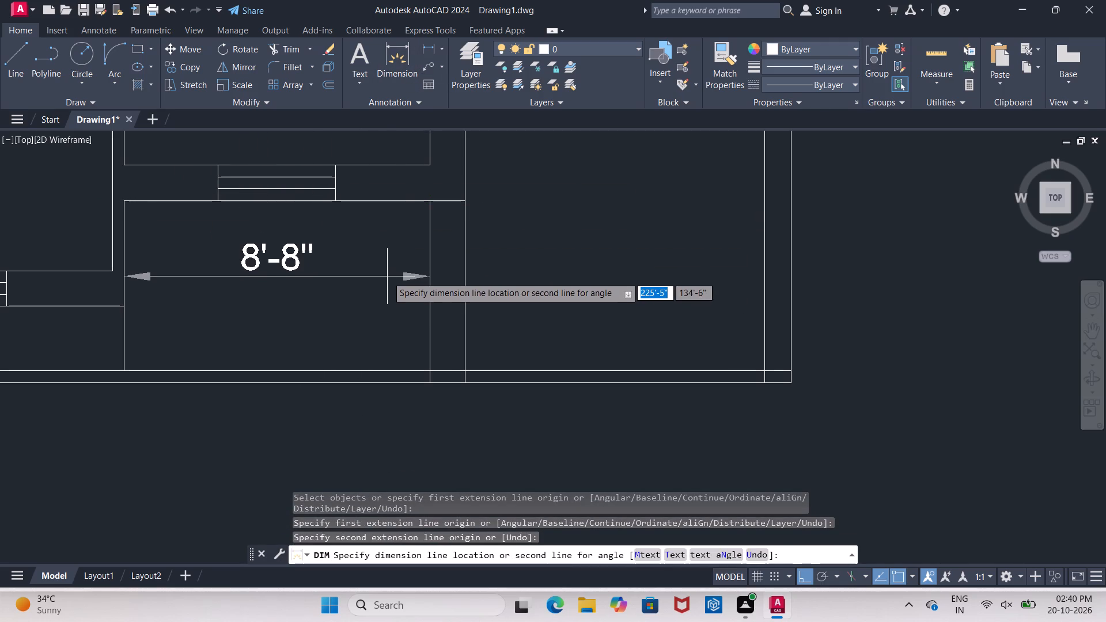
pyautogui.press('Escape')
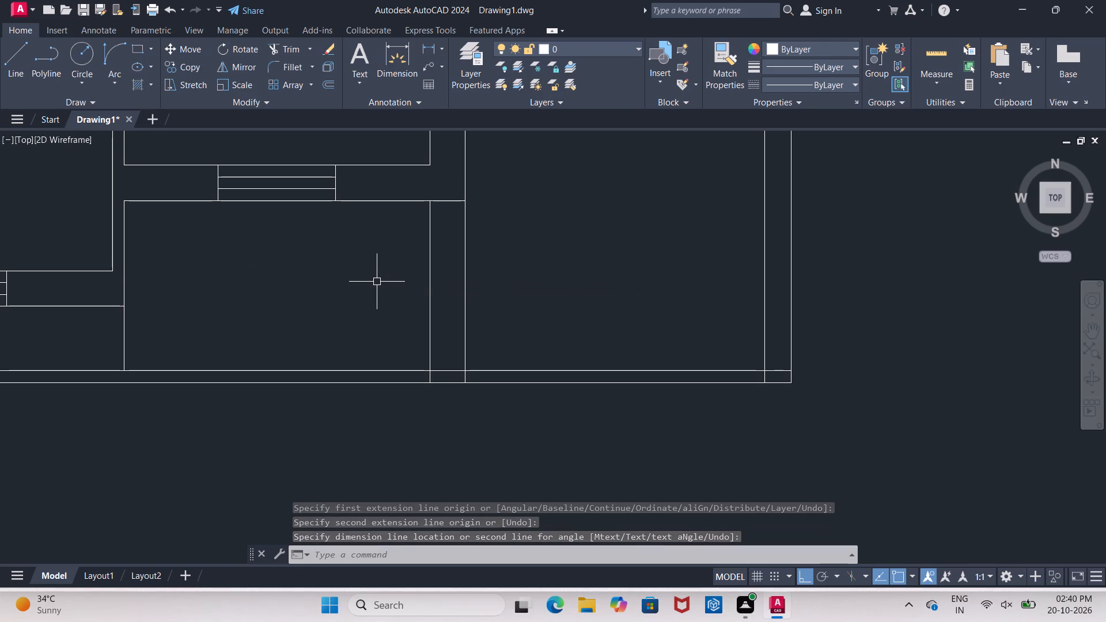
pyautogui.click(400, 68)
pyautogui.click(123, 202)
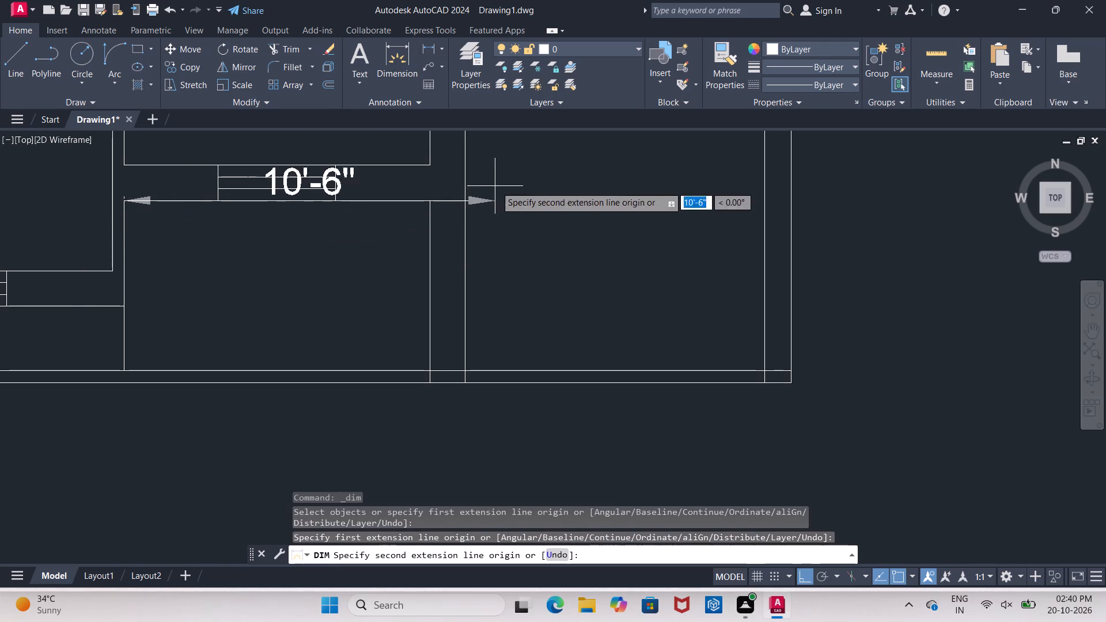
pyautogui.click(462, 200)
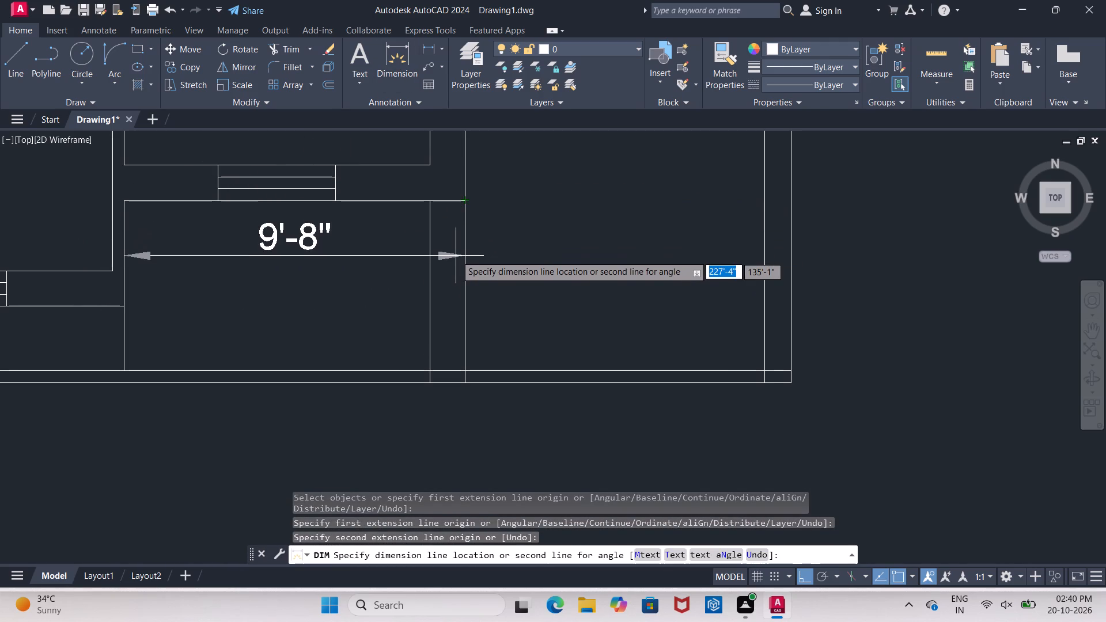
pyautogui.press('Escape')
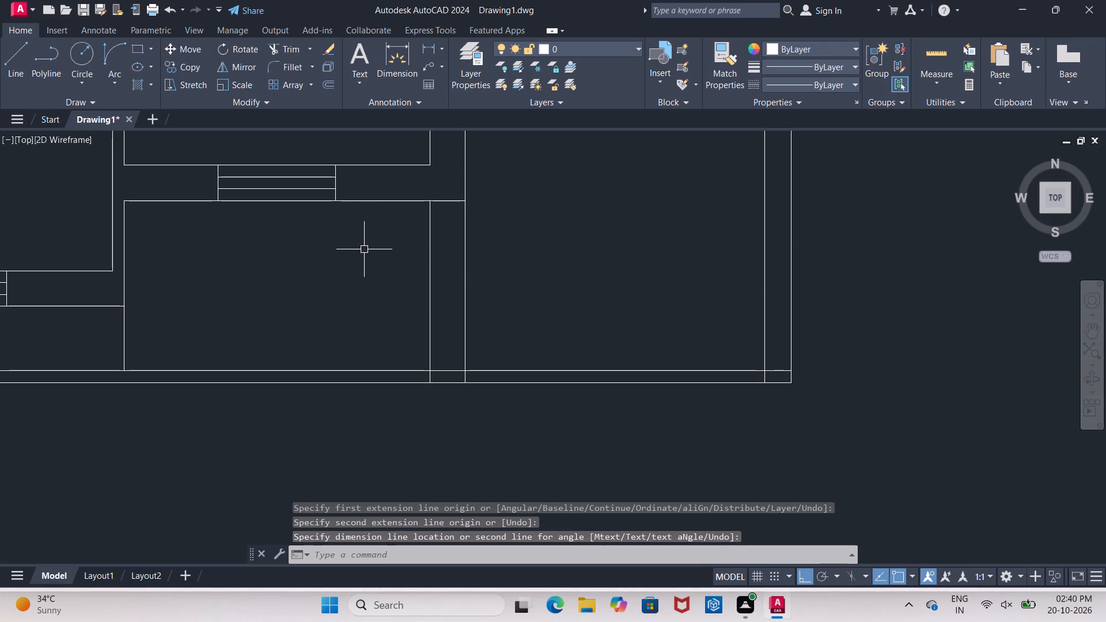
# Offset the inner vertical line at the right end of the space below the bottom-middle window 1' into that space.
pyautogui.press('o')
pyautogui.press('Return')
pyautogui.write("1'")
pyautogui.press('Return')
pyautogui.click(428, 252)
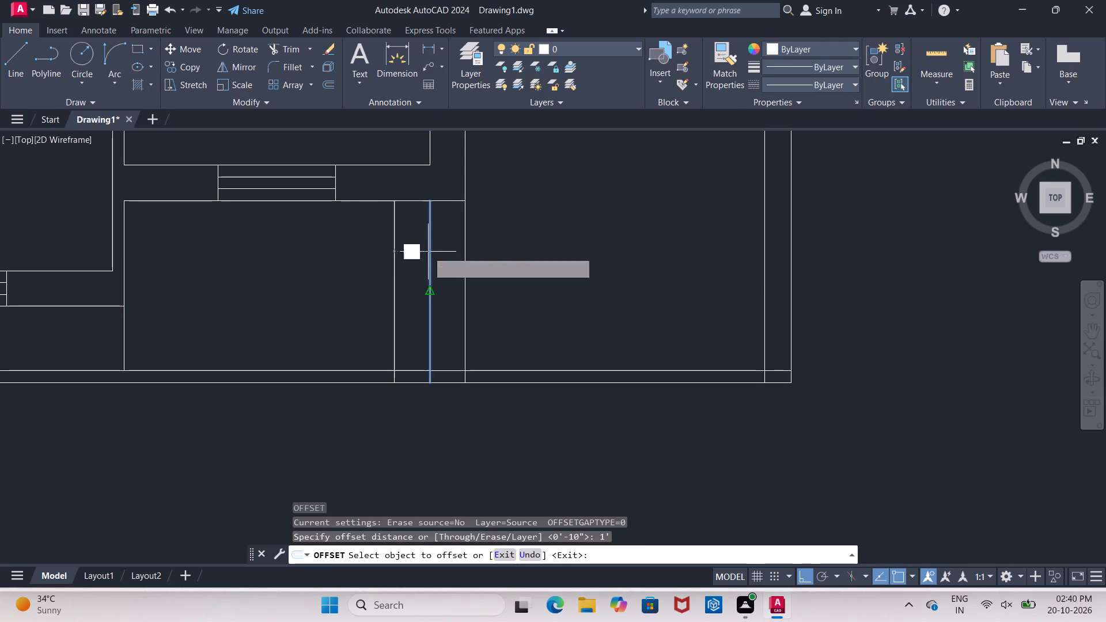
pyautogui.click(380, 269)
pyautogui.press('Escape')
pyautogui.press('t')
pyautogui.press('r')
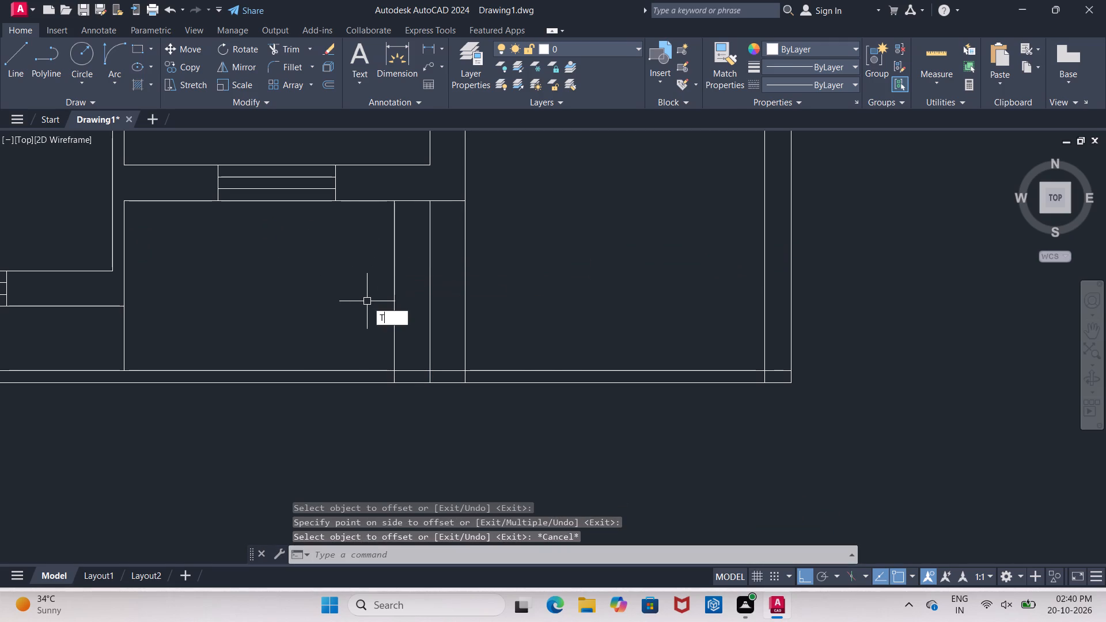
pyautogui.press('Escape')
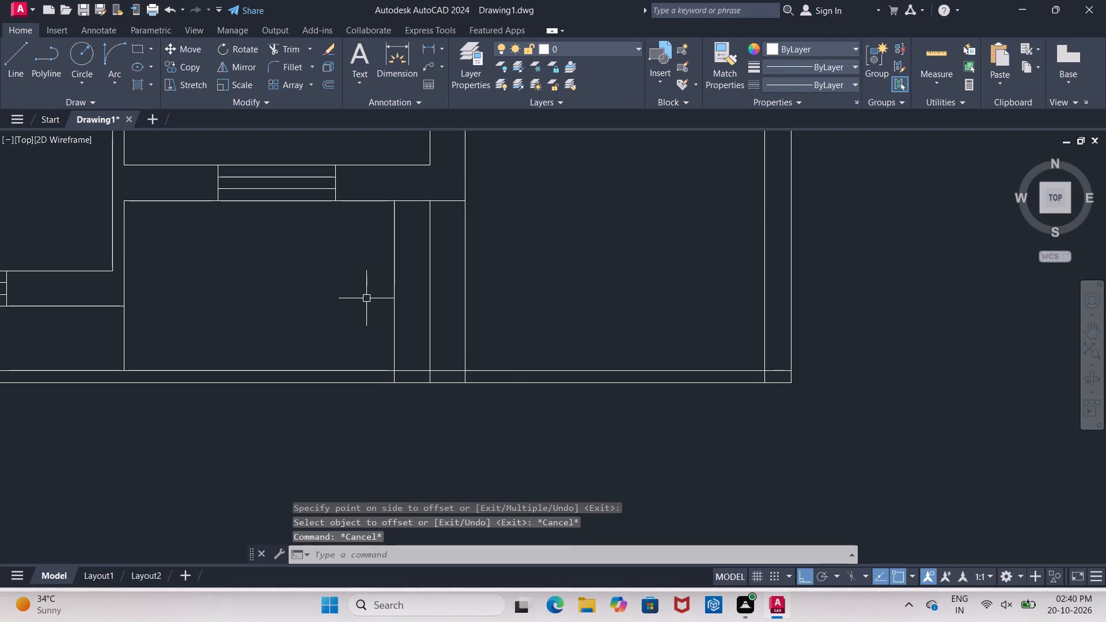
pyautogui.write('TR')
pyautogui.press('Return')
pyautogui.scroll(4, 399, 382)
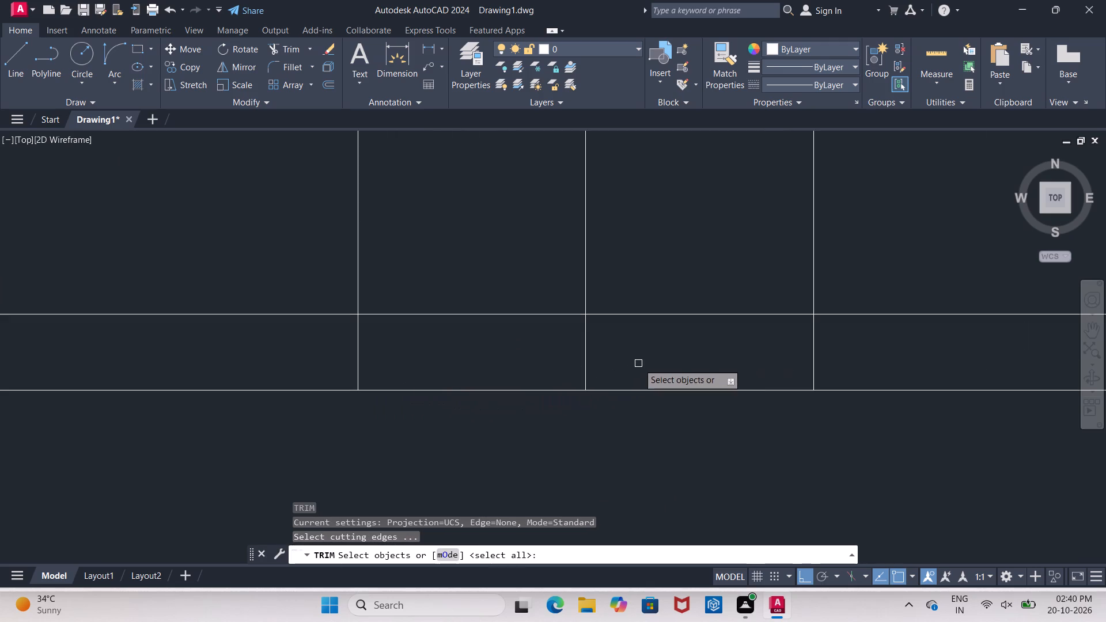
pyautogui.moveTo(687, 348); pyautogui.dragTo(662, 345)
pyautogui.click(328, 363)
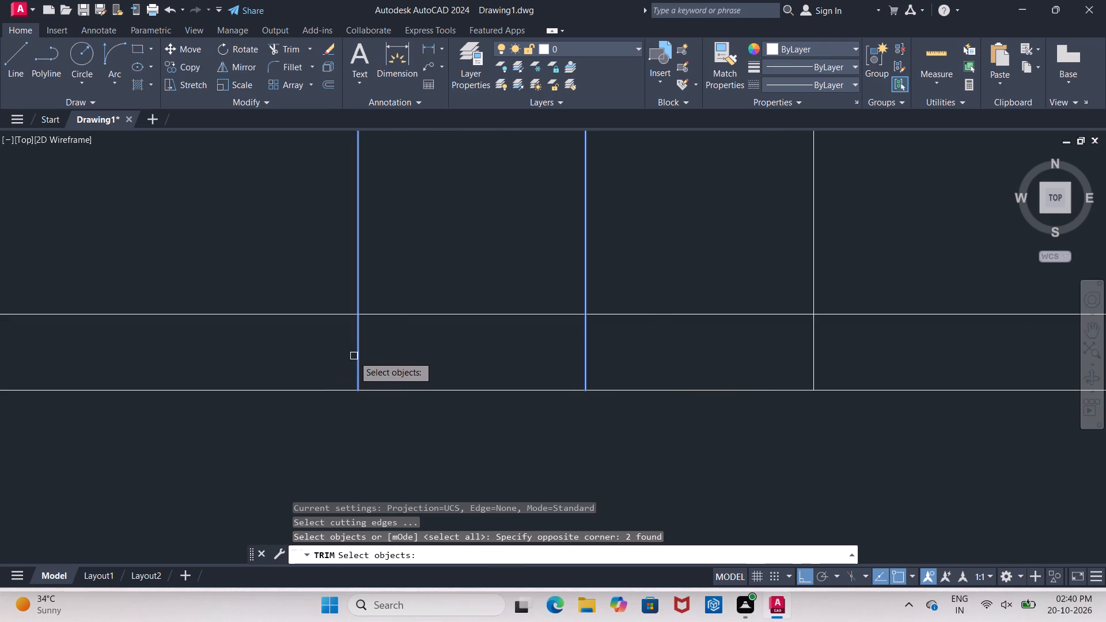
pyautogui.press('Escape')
# Trim the offset line and its source line between the two bottom outer wall lines, using all objects as cutting edges.
pyautogui.write('TR')
pyautogui.press('Return')
pyautogui.press('Return')
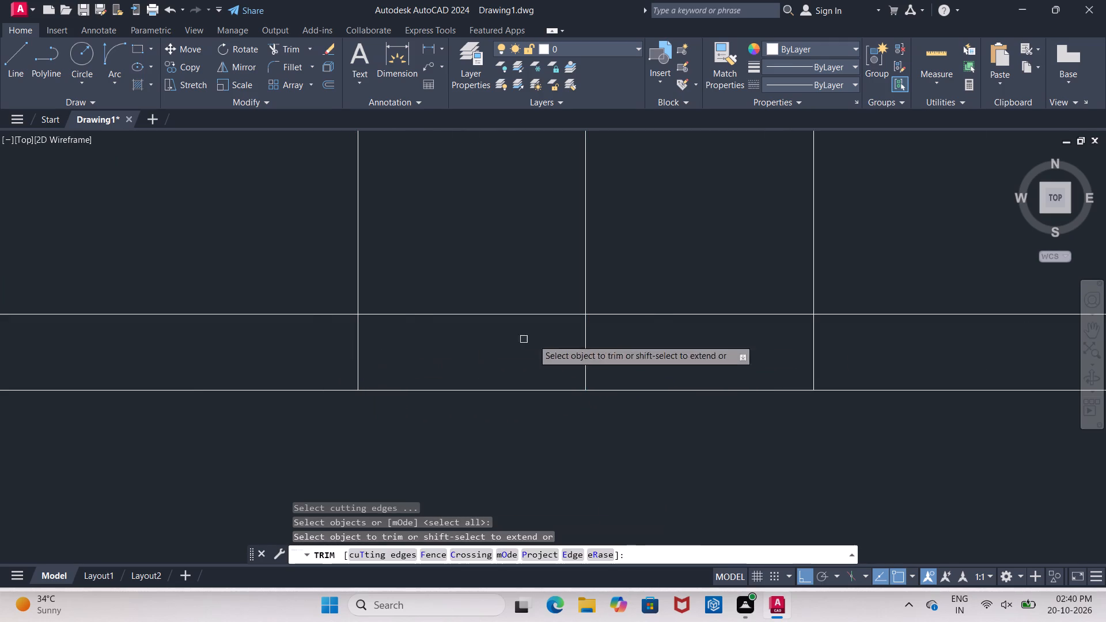
pyautogui.click(624, 344)
pyautogui.click(311, 367)
pyautogui.press('Escape')
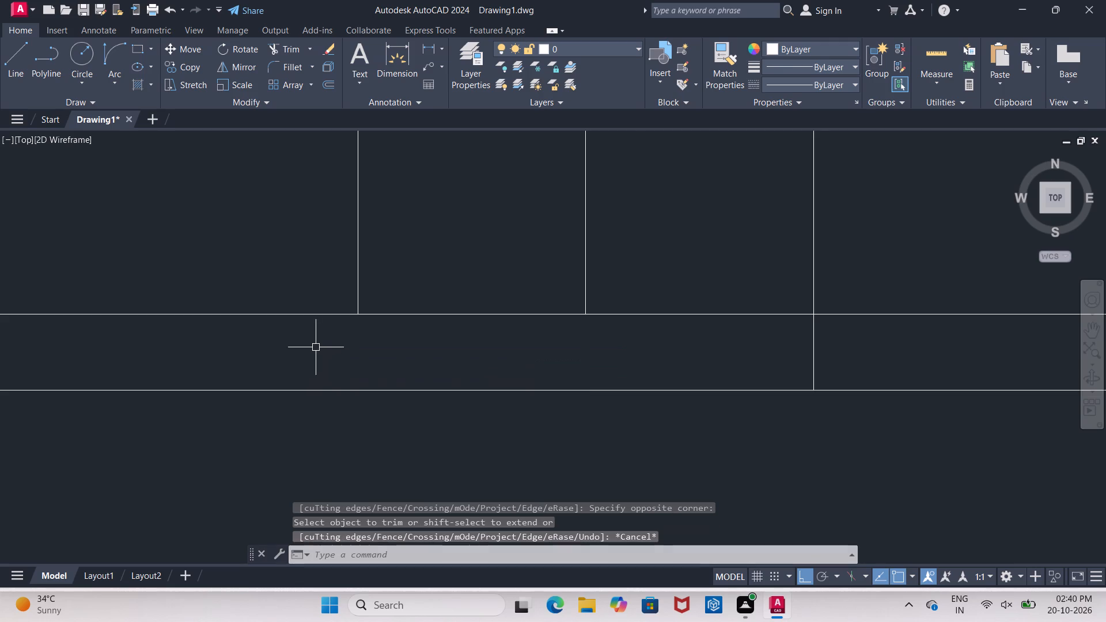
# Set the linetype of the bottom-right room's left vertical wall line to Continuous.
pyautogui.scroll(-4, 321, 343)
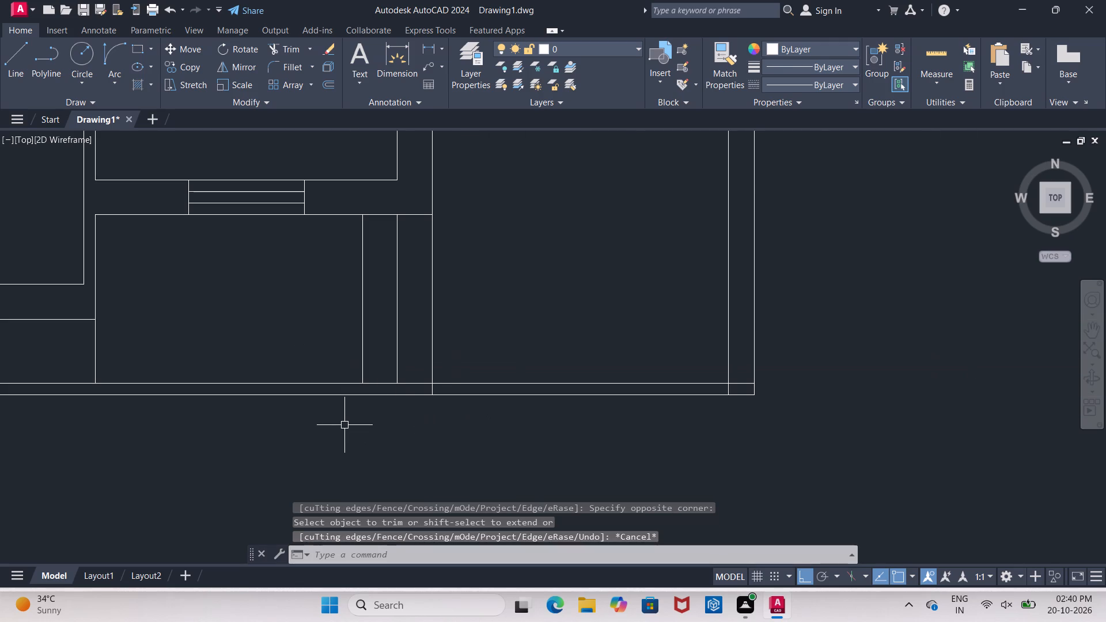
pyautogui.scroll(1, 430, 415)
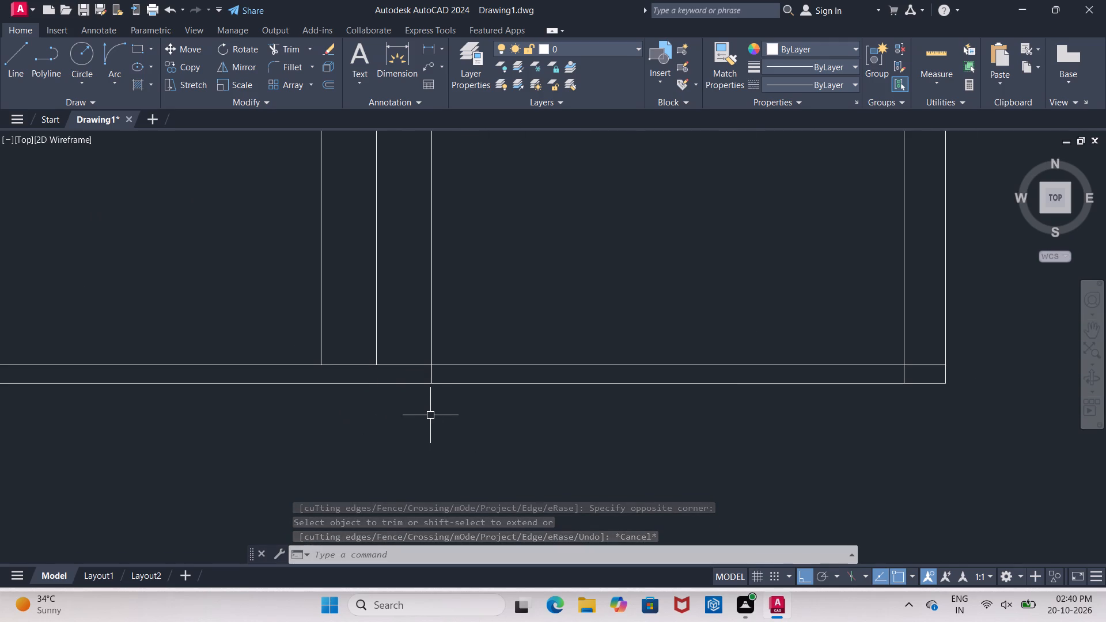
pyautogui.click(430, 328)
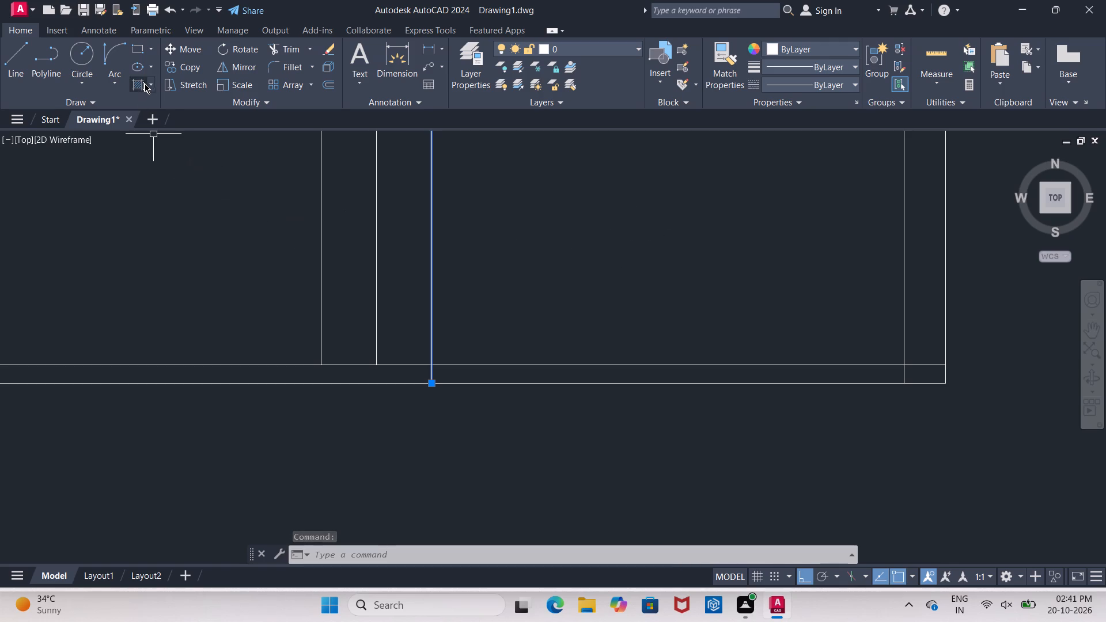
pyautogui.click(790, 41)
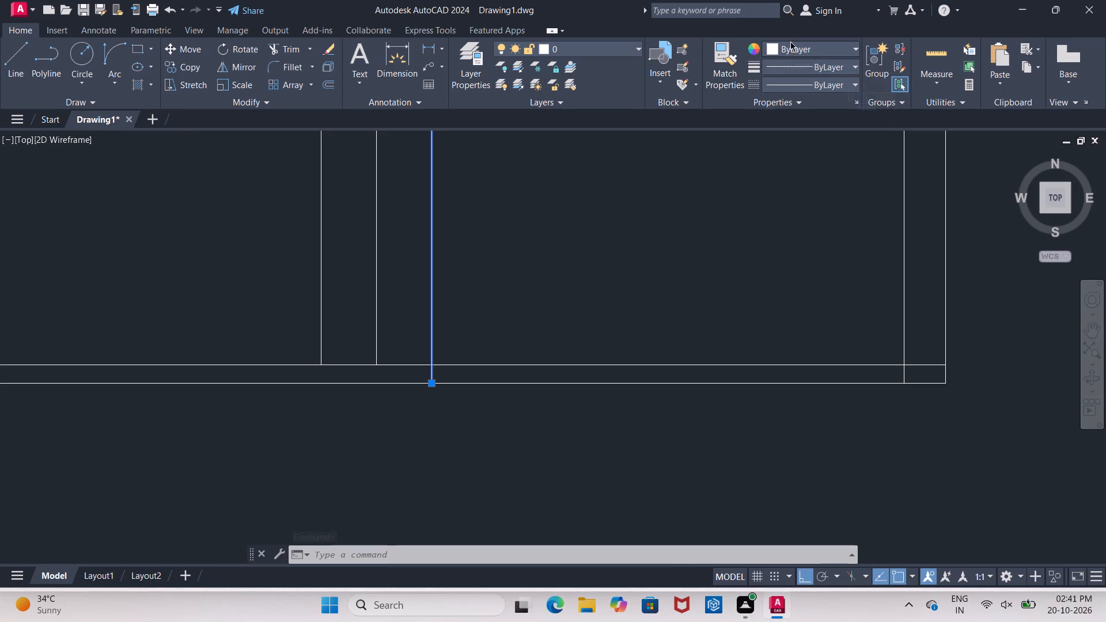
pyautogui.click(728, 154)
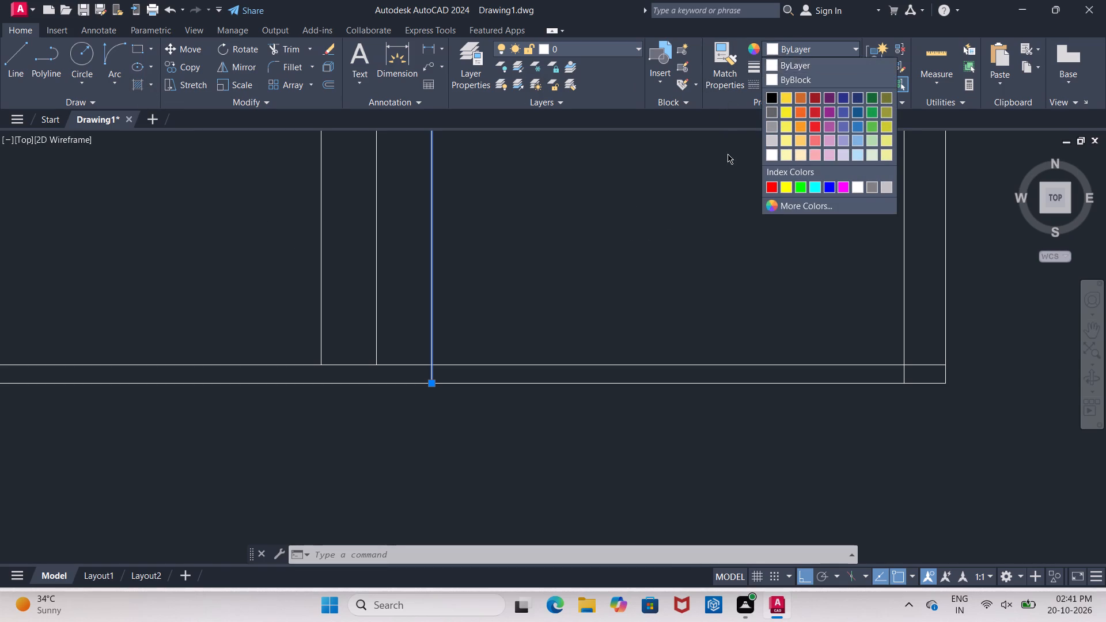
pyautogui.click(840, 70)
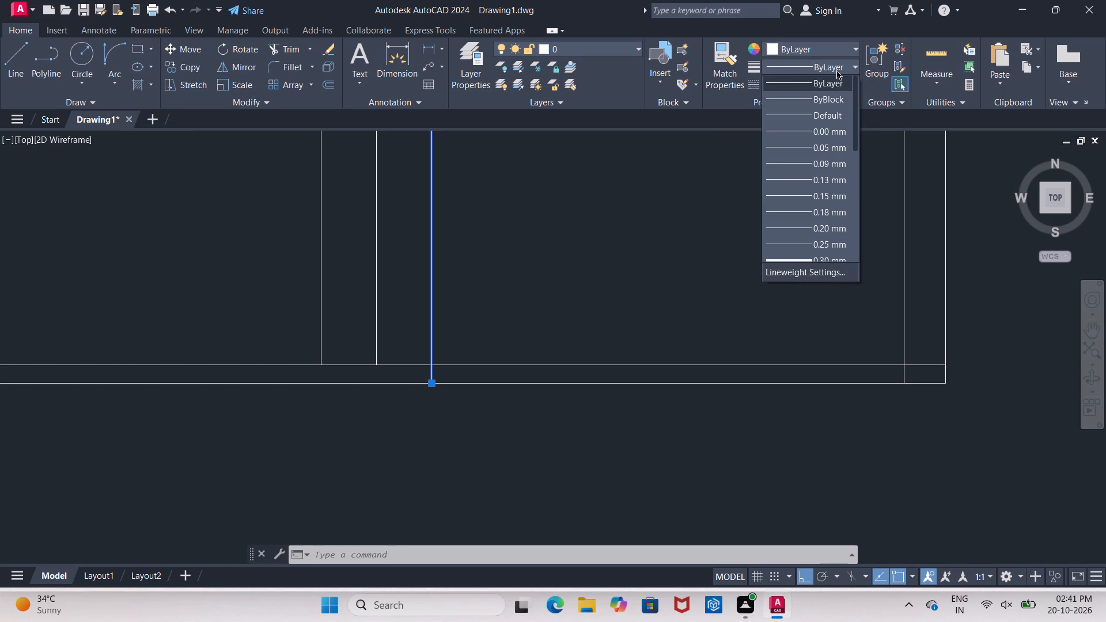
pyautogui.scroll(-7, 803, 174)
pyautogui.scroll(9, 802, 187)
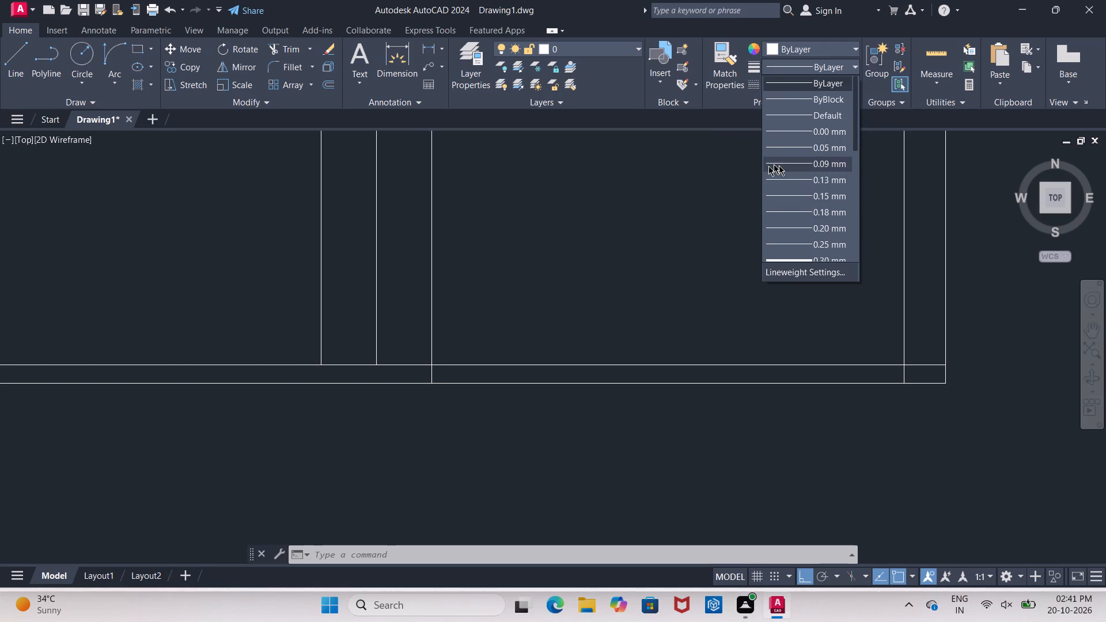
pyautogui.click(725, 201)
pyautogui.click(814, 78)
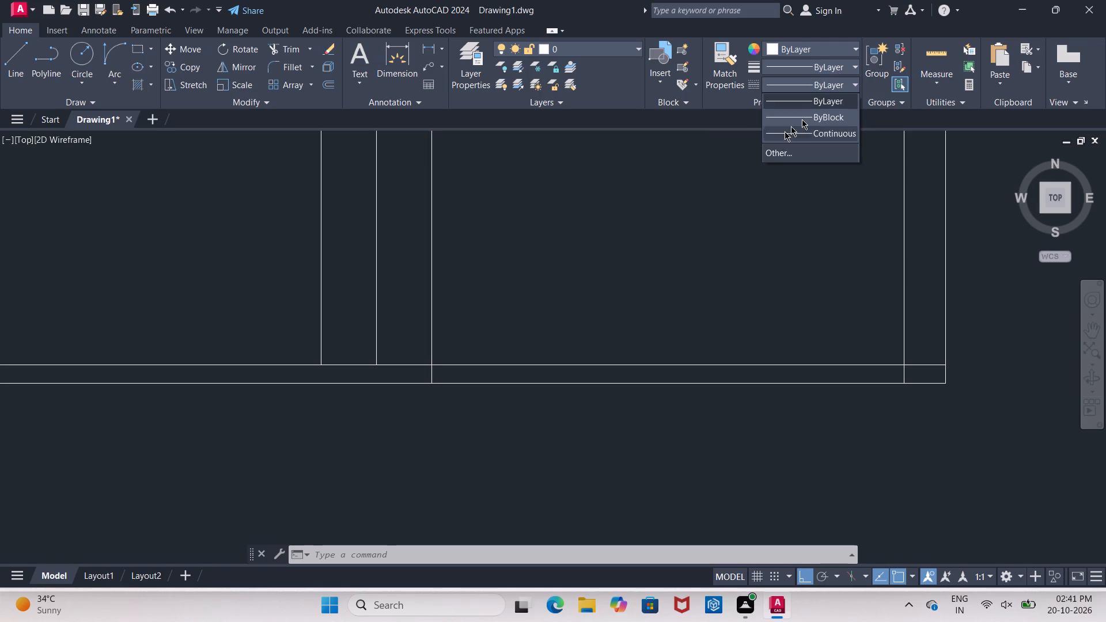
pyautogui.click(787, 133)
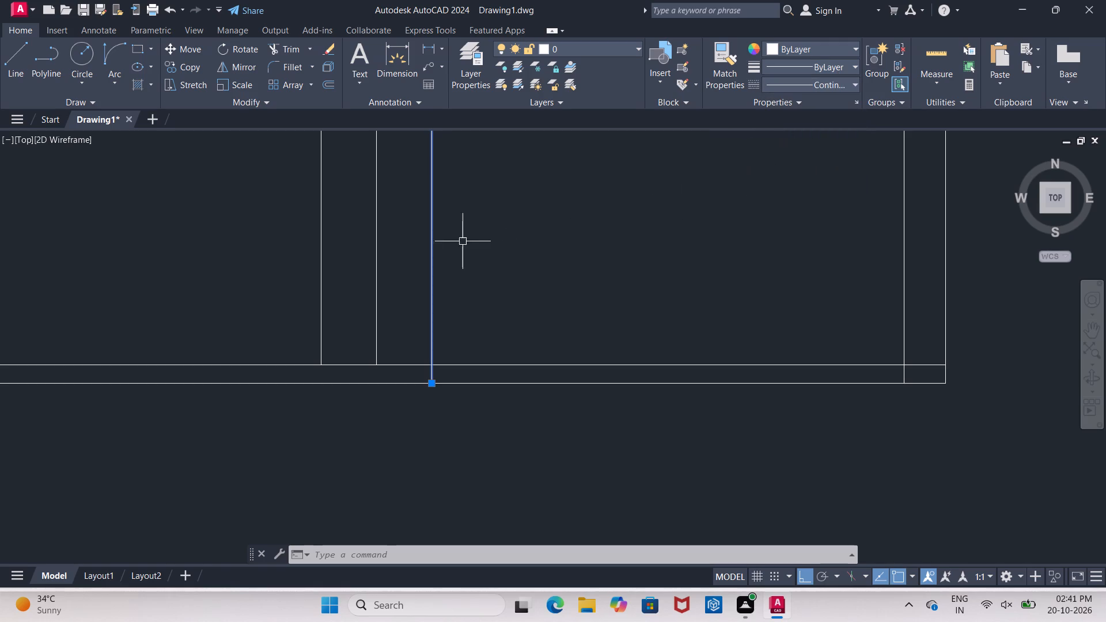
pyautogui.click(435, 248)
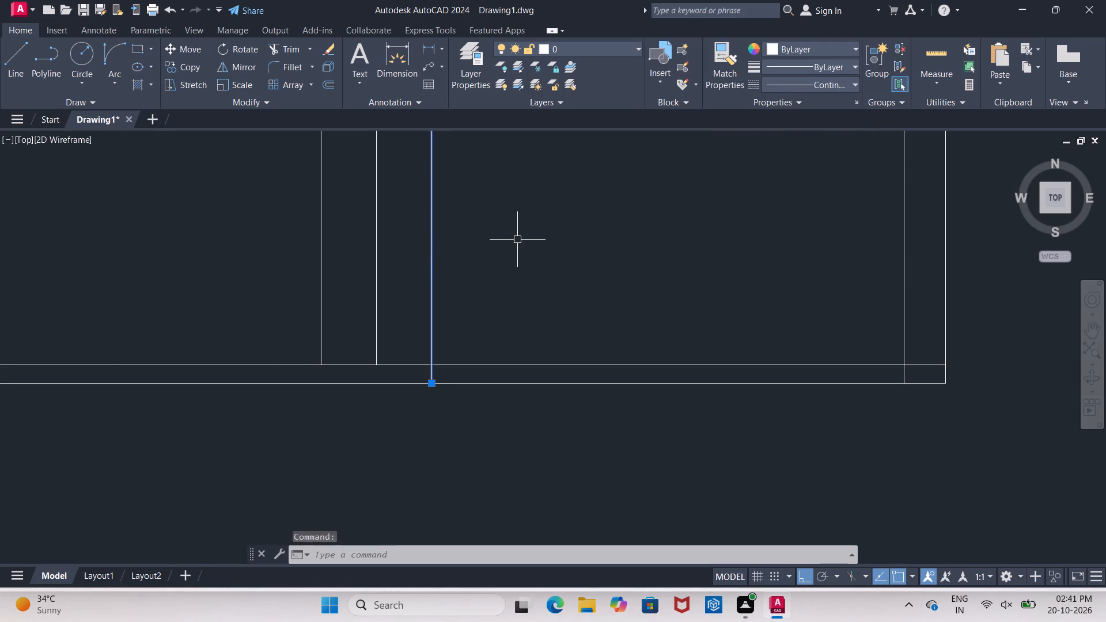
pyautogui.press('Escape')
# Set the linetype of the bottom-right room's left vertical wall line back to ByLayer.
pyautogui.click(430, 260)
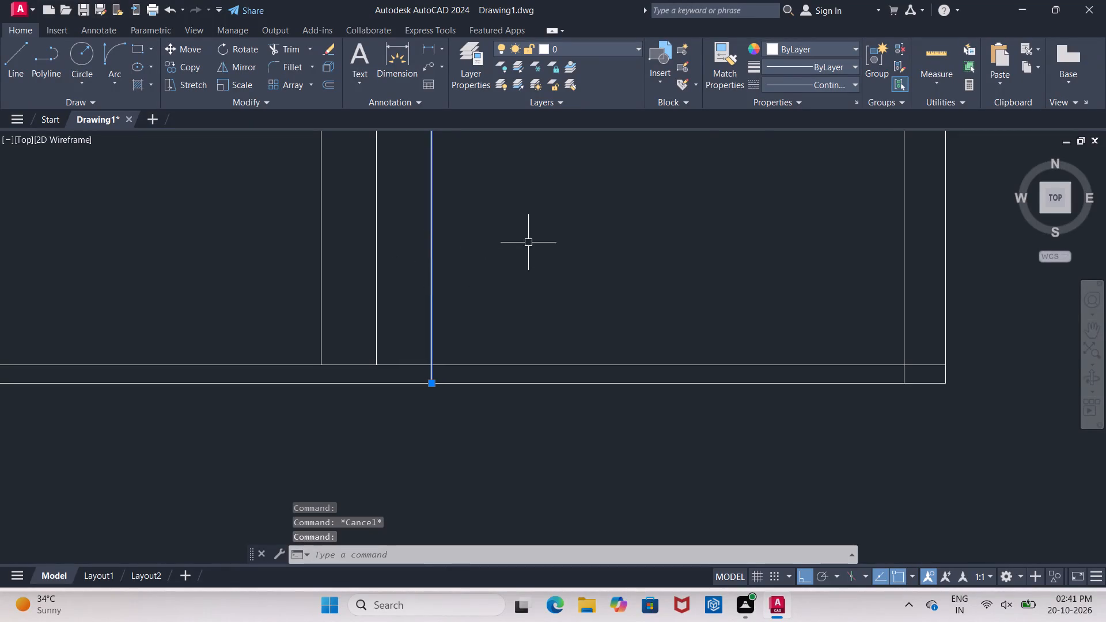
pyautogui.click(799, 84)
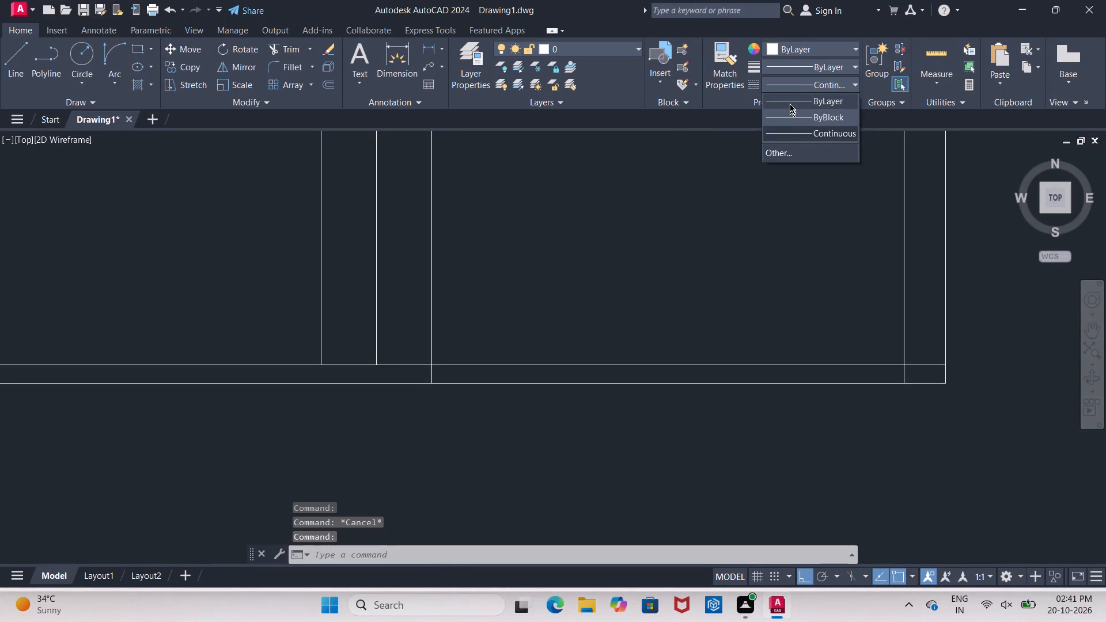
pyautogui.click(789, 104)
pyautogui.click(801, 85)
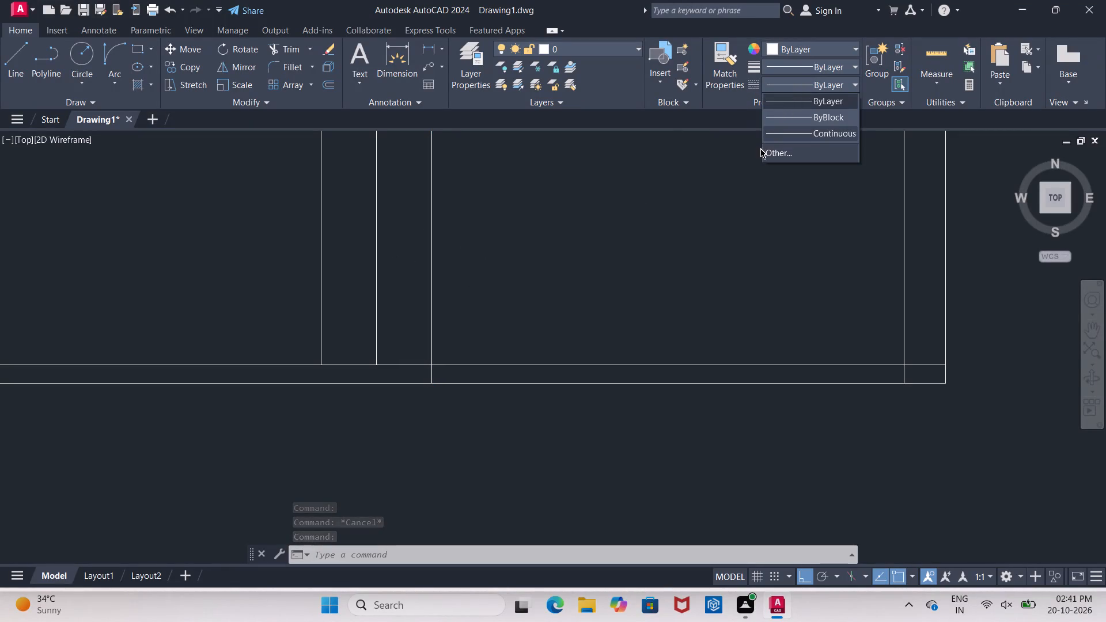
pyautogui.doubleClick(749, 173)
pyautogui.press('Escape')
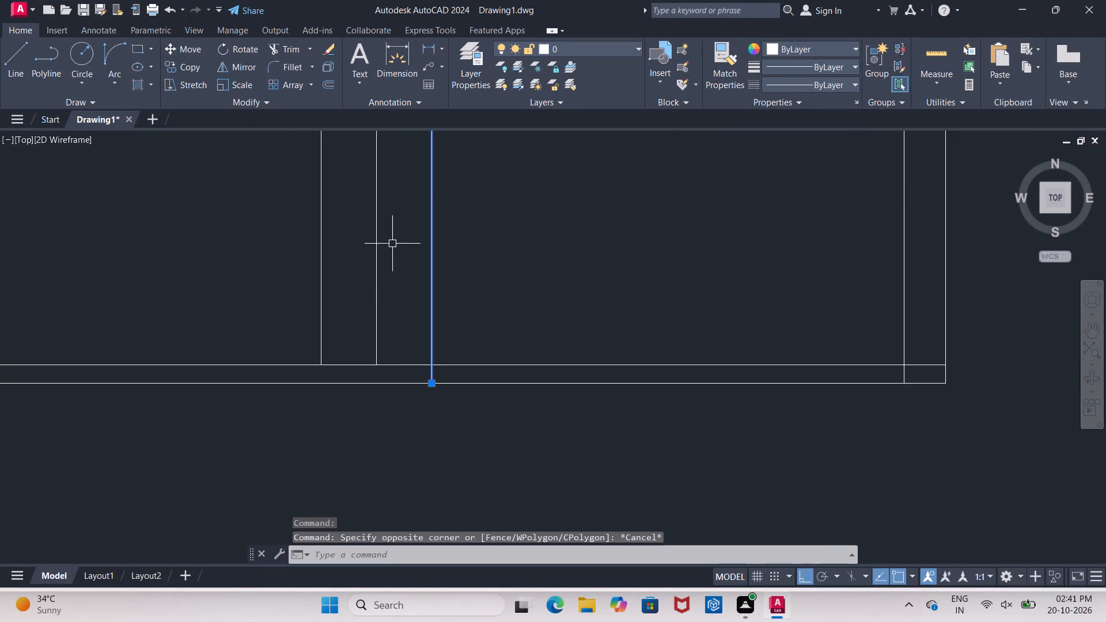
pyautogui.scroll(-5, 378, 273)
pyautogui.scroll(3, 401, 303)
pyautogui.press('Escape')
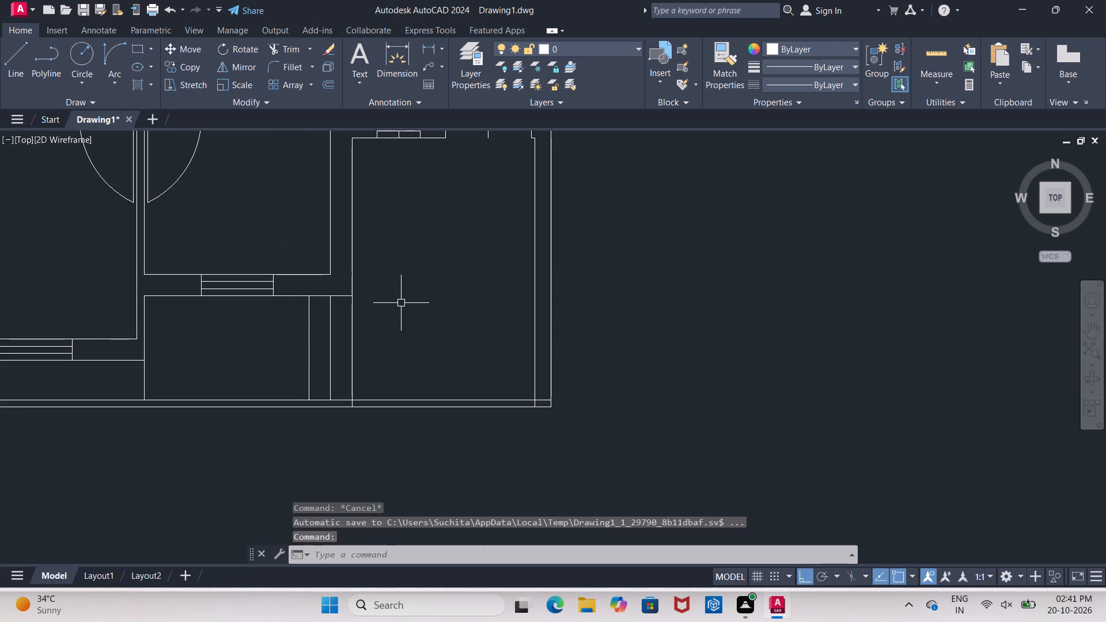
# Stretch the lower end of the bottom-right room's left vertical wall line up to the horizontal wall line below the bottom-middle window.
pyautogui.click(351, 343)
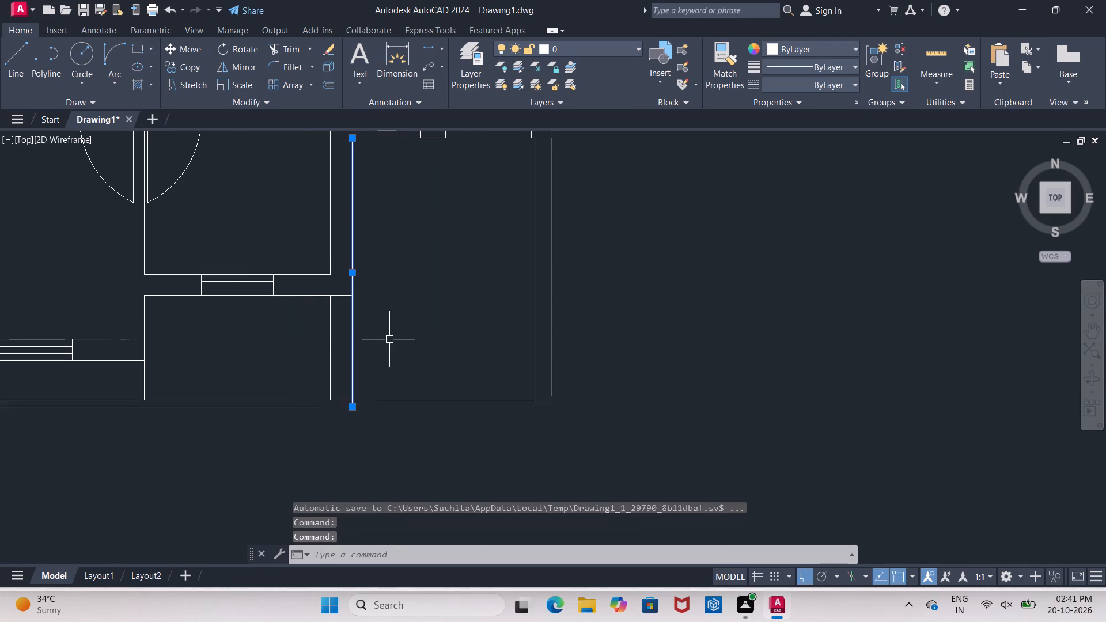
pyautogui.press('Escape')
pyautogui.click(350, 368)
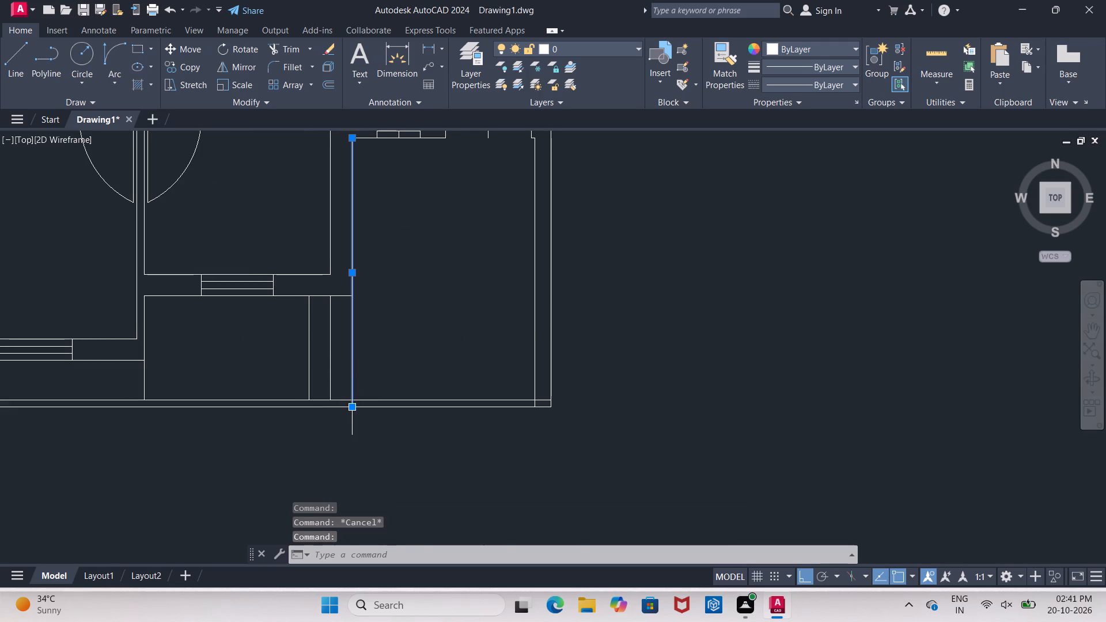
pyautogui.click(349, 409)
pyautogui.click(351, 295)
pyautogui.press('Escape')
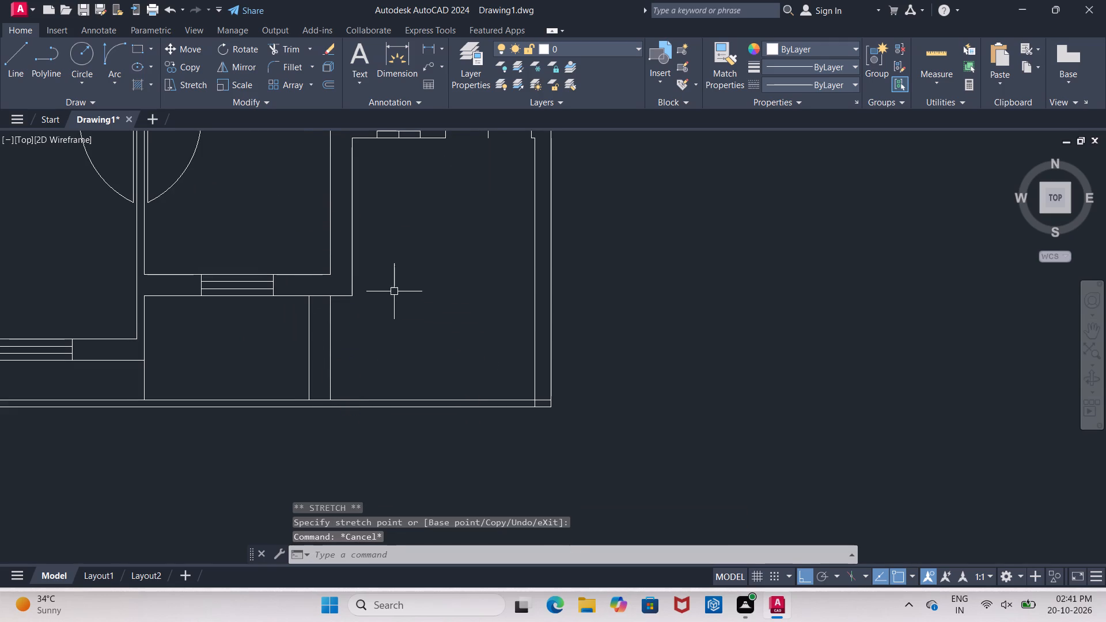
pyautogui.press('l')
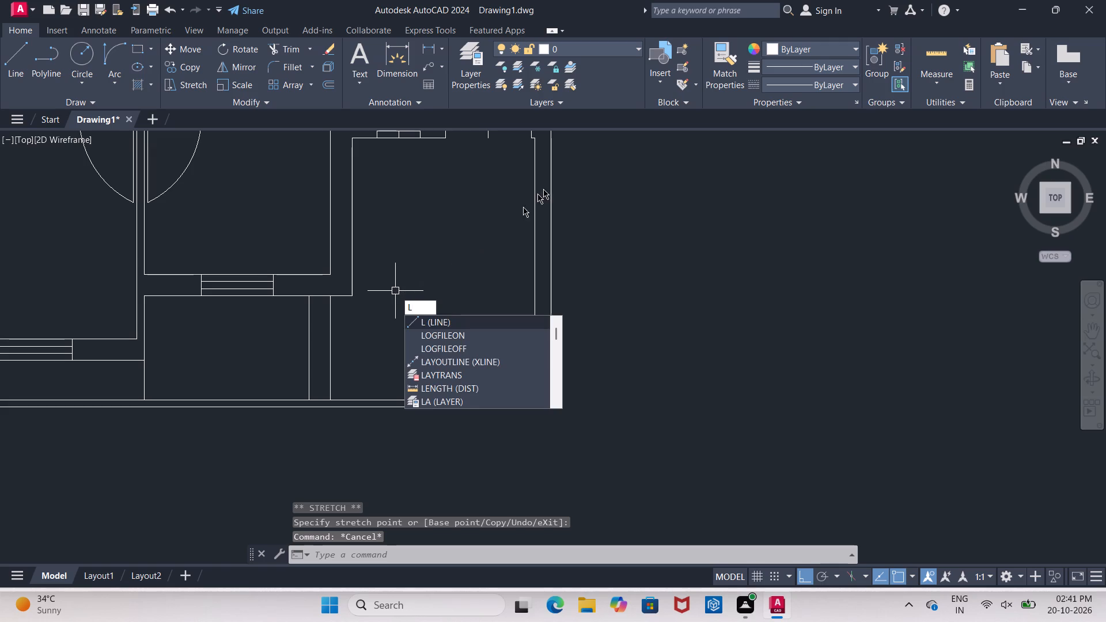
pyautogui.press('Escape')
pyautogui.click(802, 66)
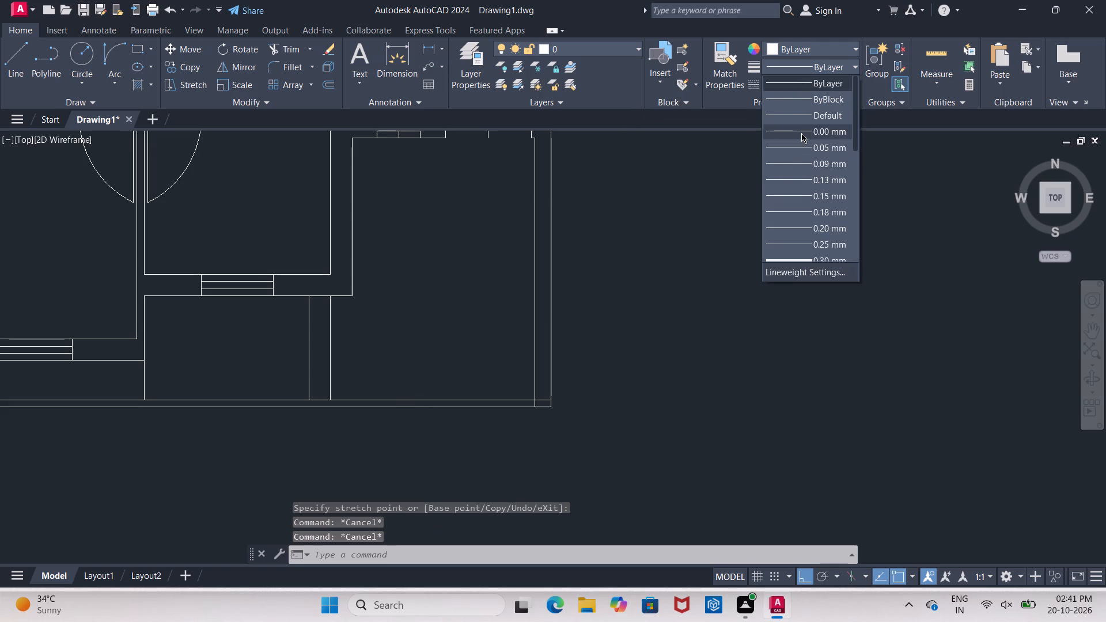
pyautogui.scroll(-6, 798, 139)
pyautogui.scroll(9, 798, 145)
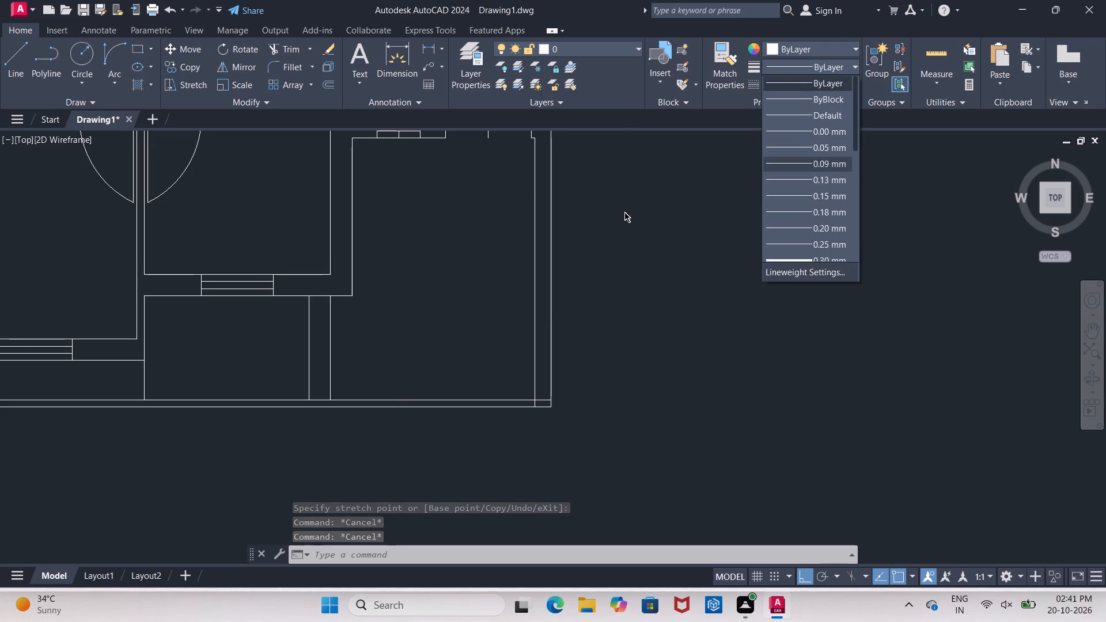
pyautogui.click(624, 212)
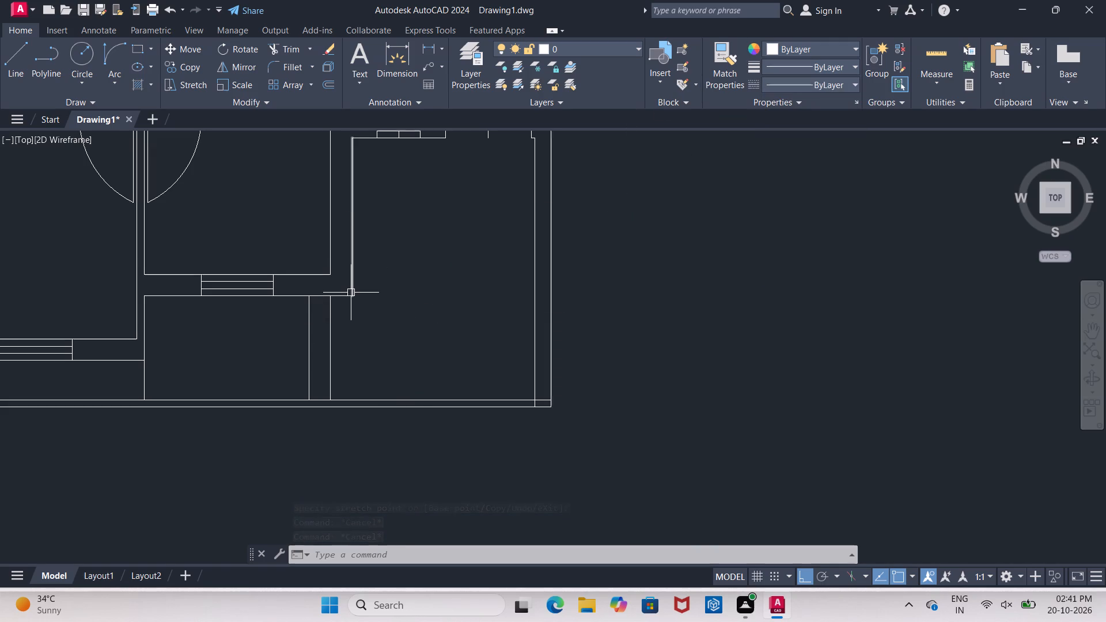
# Stretch the lower end of the bottom-right room's left vertical wall line down past the bottom outer wall line.
pyautogui.click(351, 293)
pyautogui.click(350, 293)
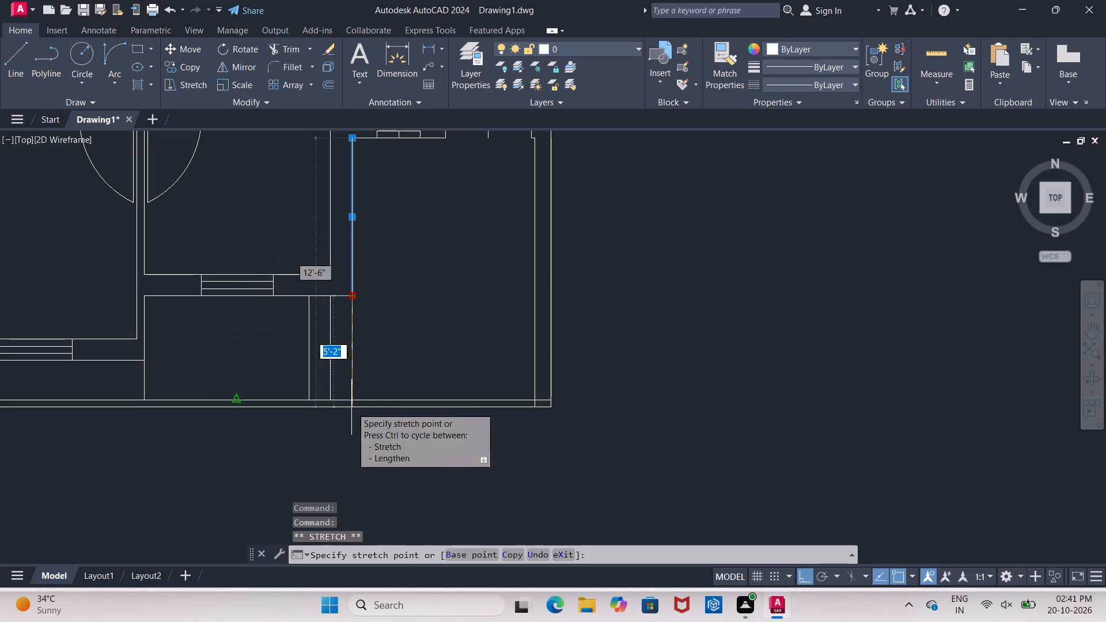
pyautogui.click(355, 443)
pyautogui.press('Escape')
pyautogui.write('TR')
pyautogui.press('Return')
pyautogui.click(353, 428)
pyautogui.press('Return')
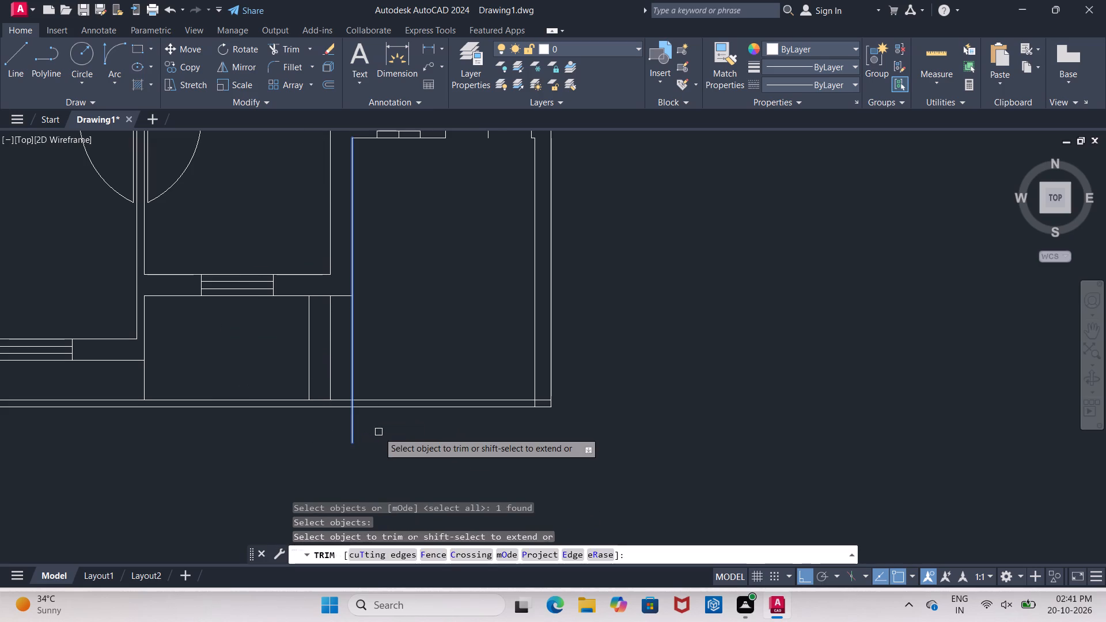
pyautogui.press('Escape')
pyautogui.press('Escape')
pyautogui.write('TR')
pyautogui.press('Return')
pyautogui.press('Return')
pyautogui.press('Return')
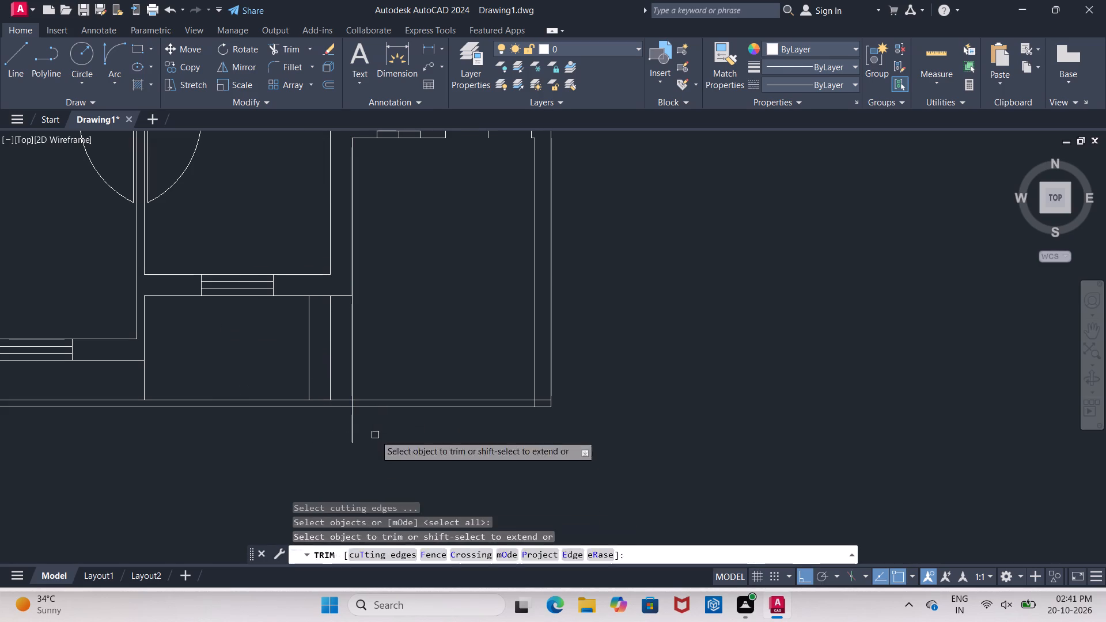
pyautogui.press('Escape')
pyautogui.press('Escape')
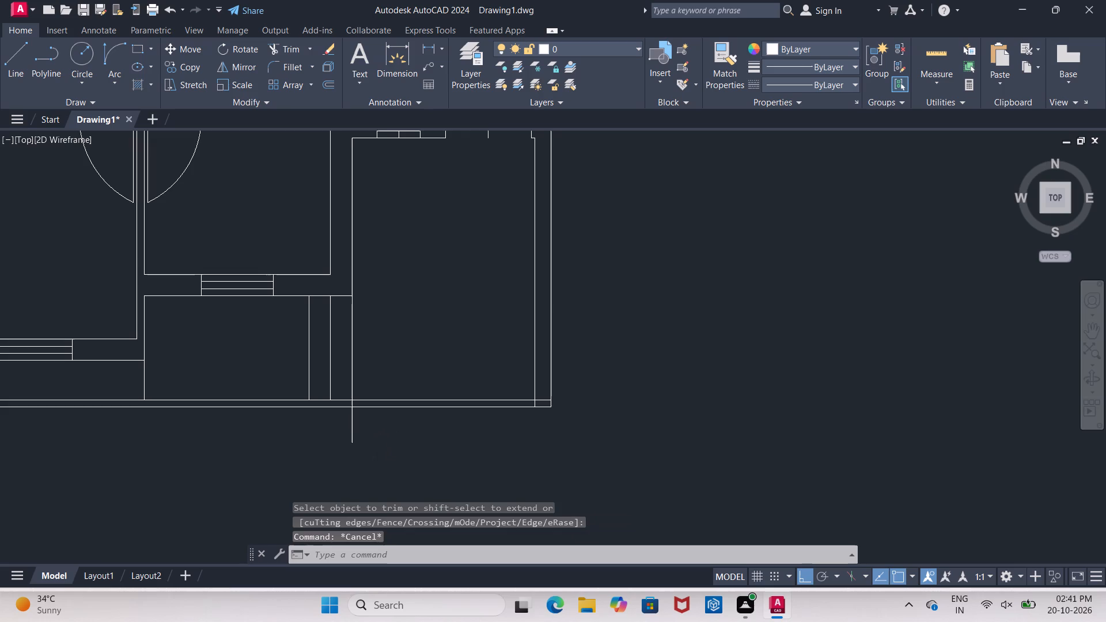
# Trim the overhang of that vertical wall line below the bottom outer wall, using all objects as cutting edges.
pyautogui.write('TR')
pyautogui.press('Return')
pyautogui.press('Return')
pyautogui.click(355, 434)
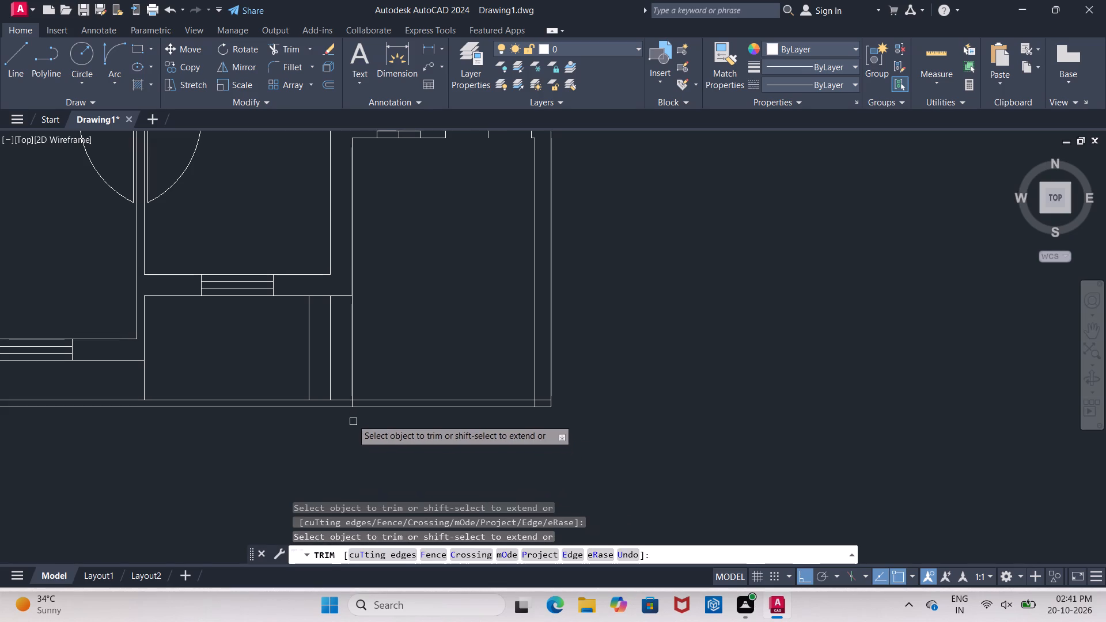
pyautogui.scroll(5, 350, 408)
pyautogui.press('Escape')
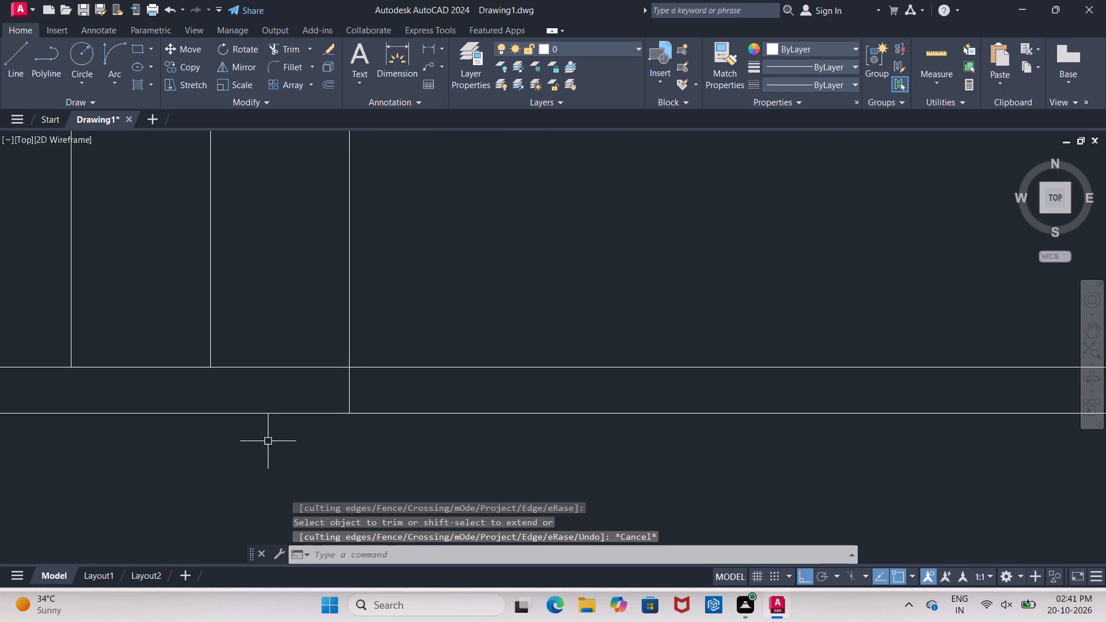
# Trim the inner wall lines crossing the outer wall's top-left corner, using all objects as cutting edges.
pyautogui.scroll(-6, 269, 438)
pyautogui.scroll(-1, 400, 316)
pyautogui.scroll(1, 275, 321)
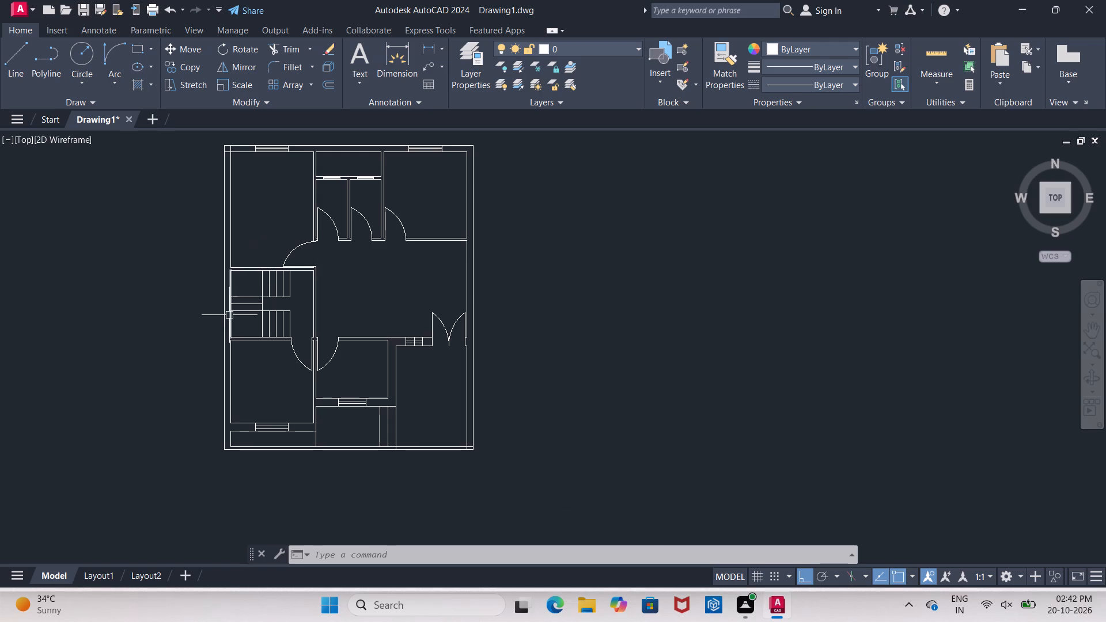
pyautogui.scroll(4, 225, 142)
pyautogui.write('TR')
pyautogui.press('Return')
pyautogui.press('Return')
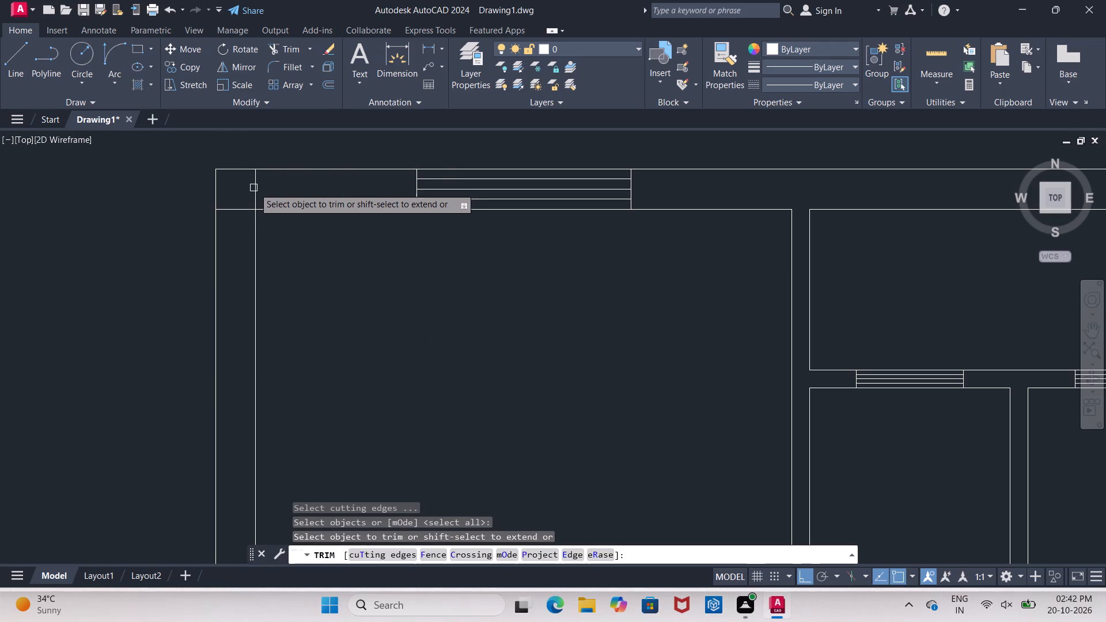
pyautogui.click(256, 187)
pyautogui.click(236, 213)
# Trim the inner wall lines crossing the outer wall's bottom-right corner.
pyautogui.scroll(-3, 178, 183)
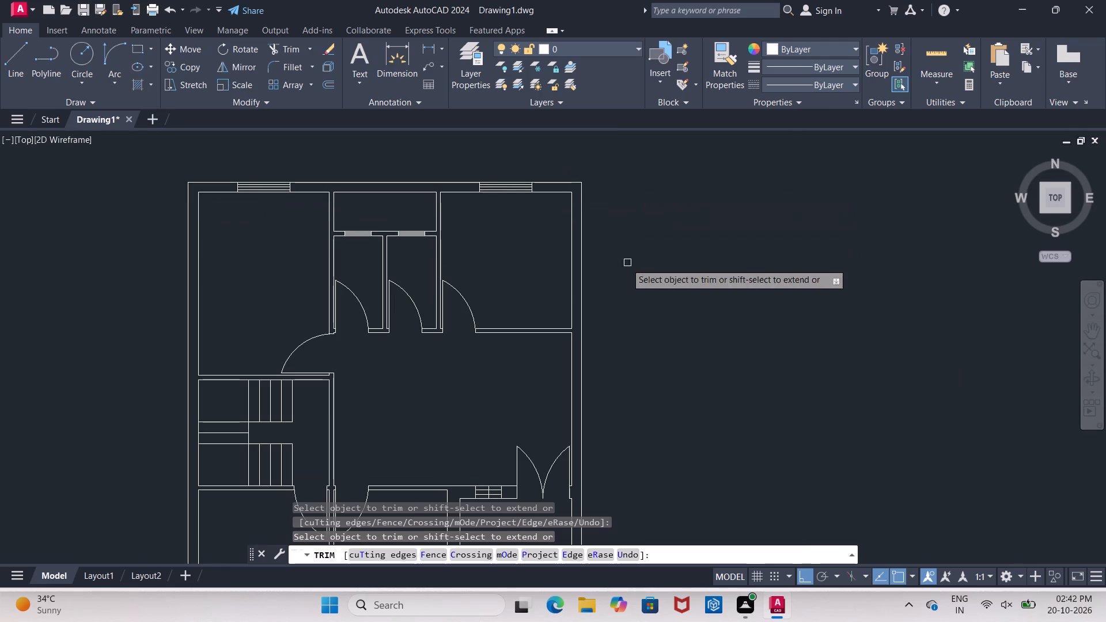
pyautogui.scroll(-2, 517, 268)
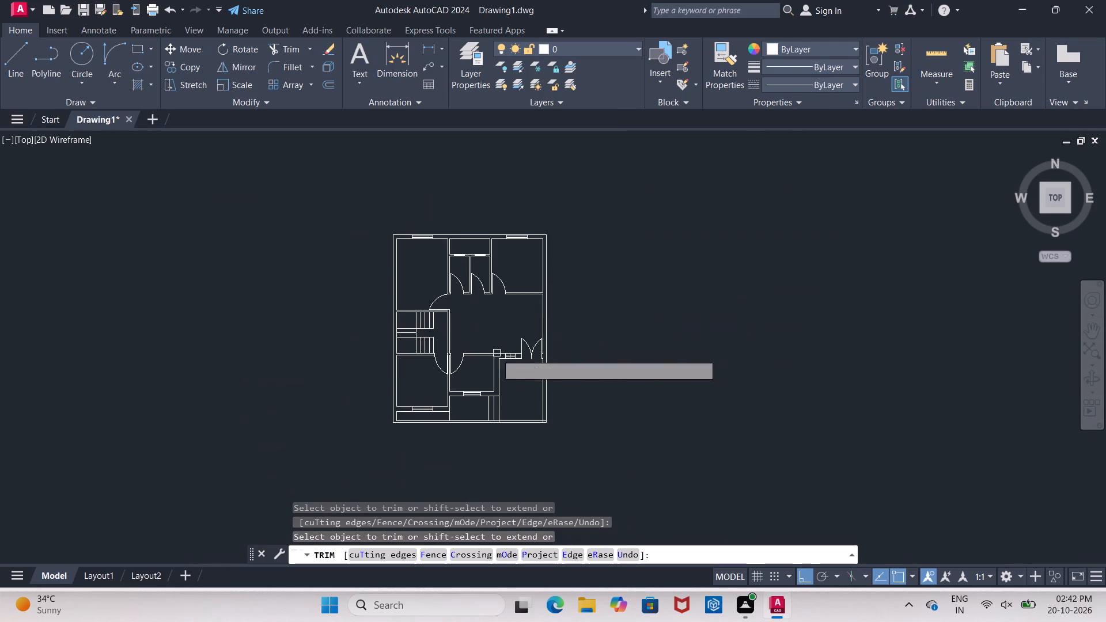
pyautogui.scroll(2, 492, 385)
pyautogui.scroll(5, 620, 477)
pyautogui.click(617, 397)
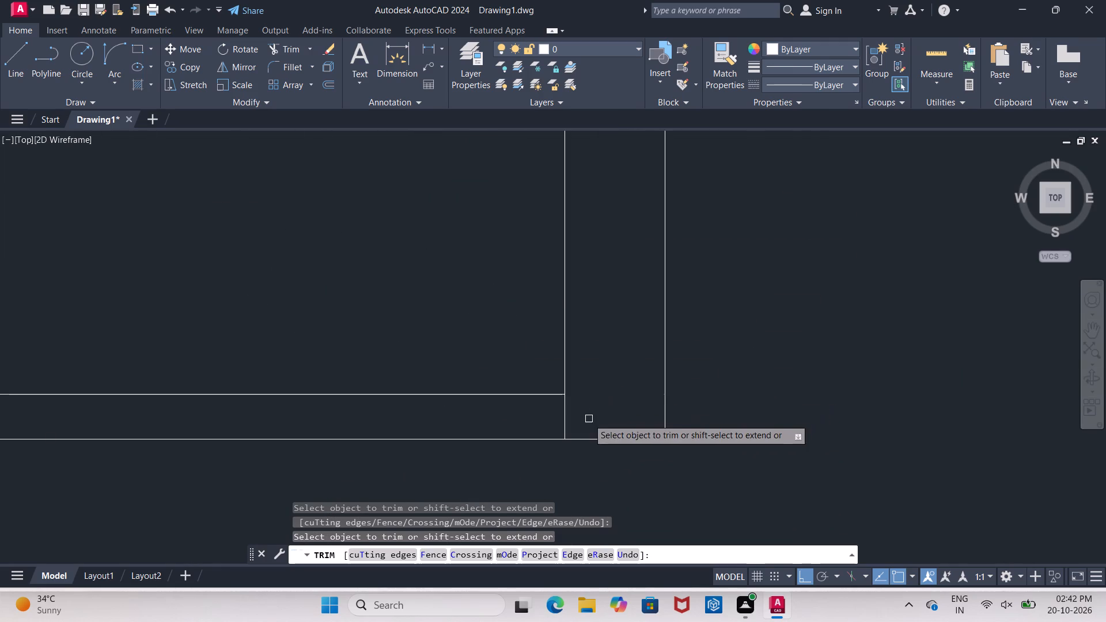
pyautogui.click(566, 423)
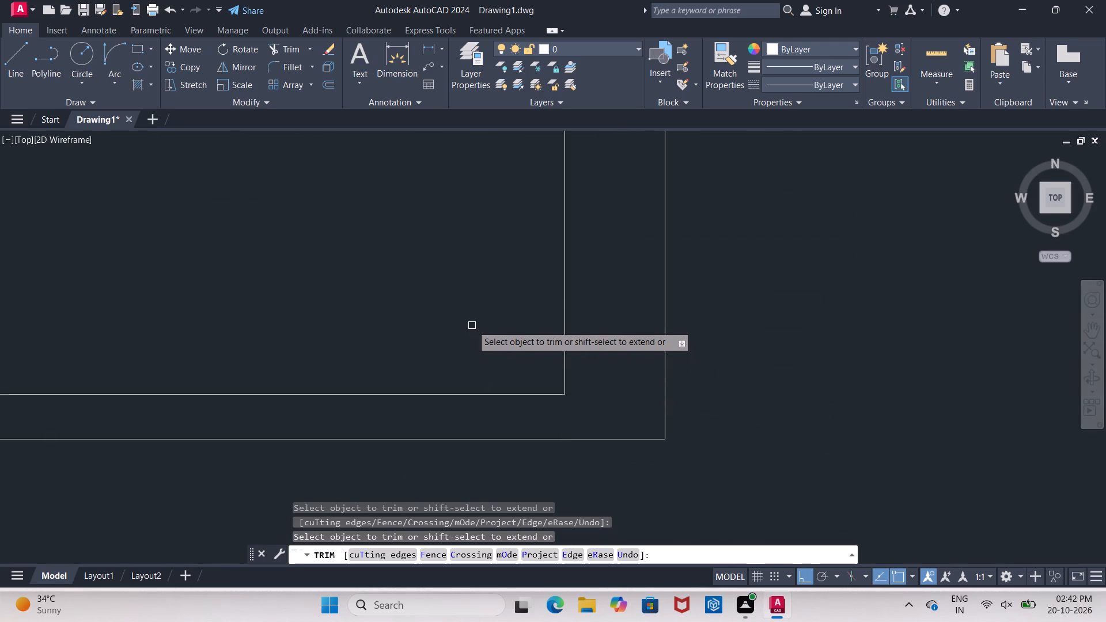
pyautogui.scroll(-7, 461, 330)
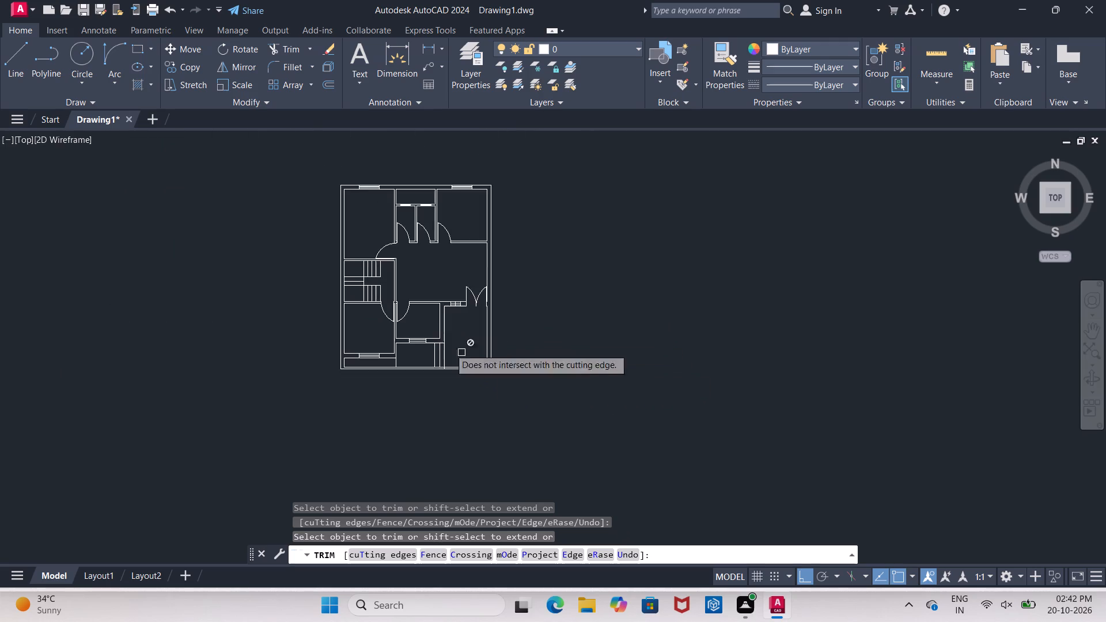
pyautogui.scroll(2, 415, 332)
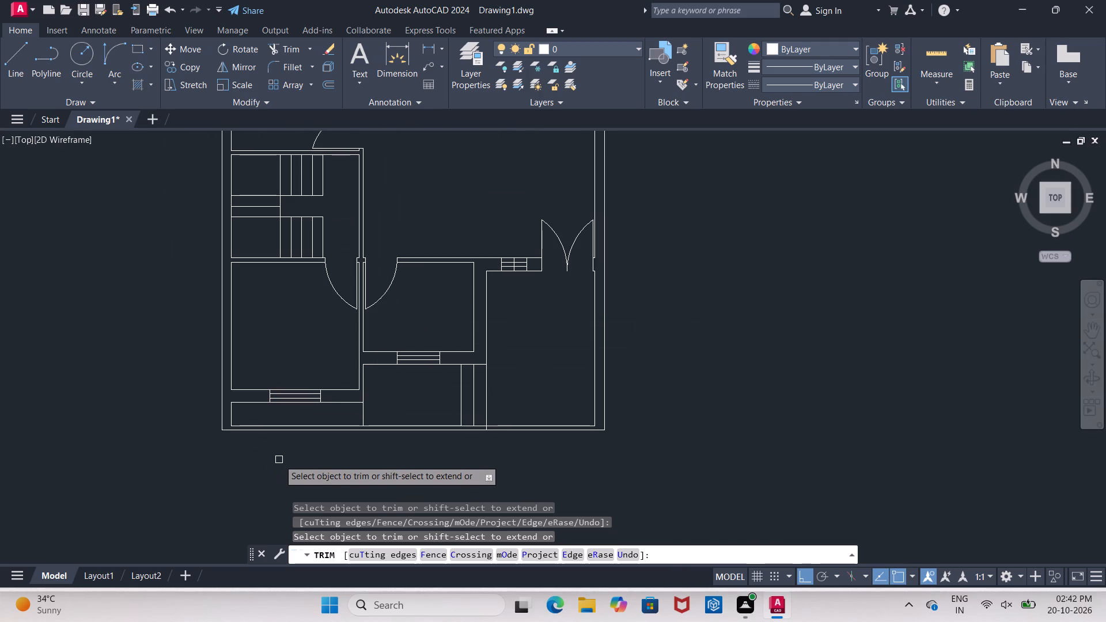
pyautogui.press('Escape')
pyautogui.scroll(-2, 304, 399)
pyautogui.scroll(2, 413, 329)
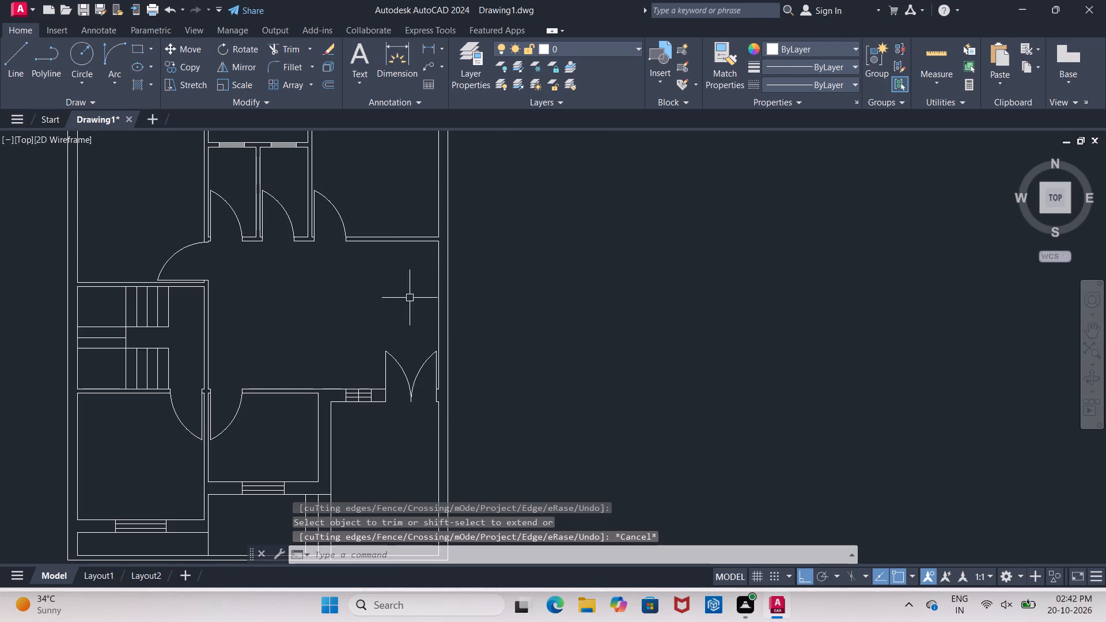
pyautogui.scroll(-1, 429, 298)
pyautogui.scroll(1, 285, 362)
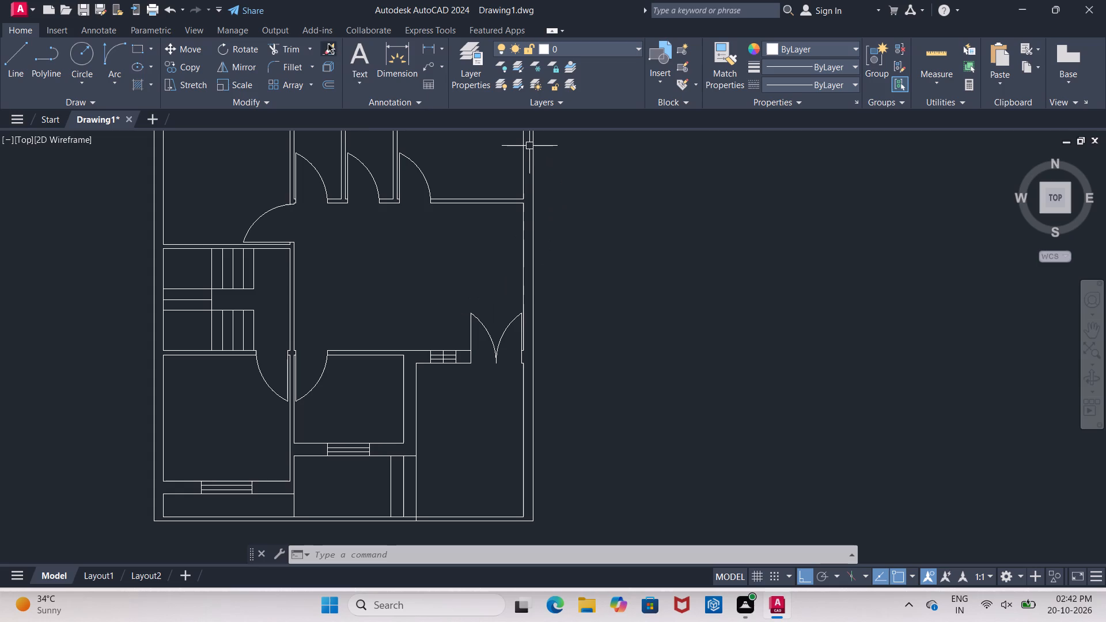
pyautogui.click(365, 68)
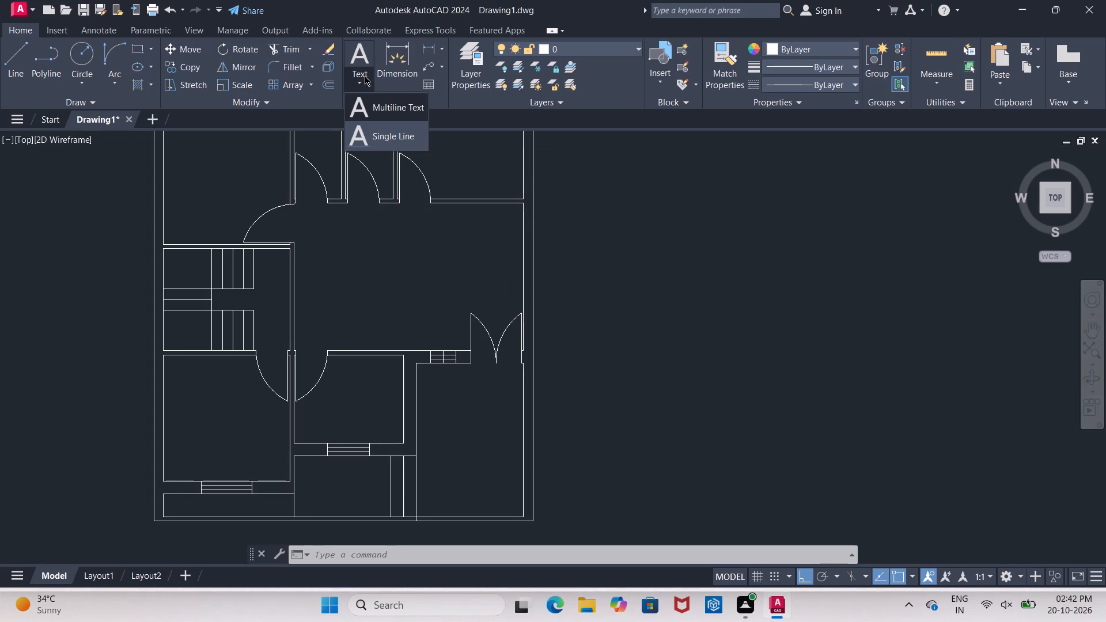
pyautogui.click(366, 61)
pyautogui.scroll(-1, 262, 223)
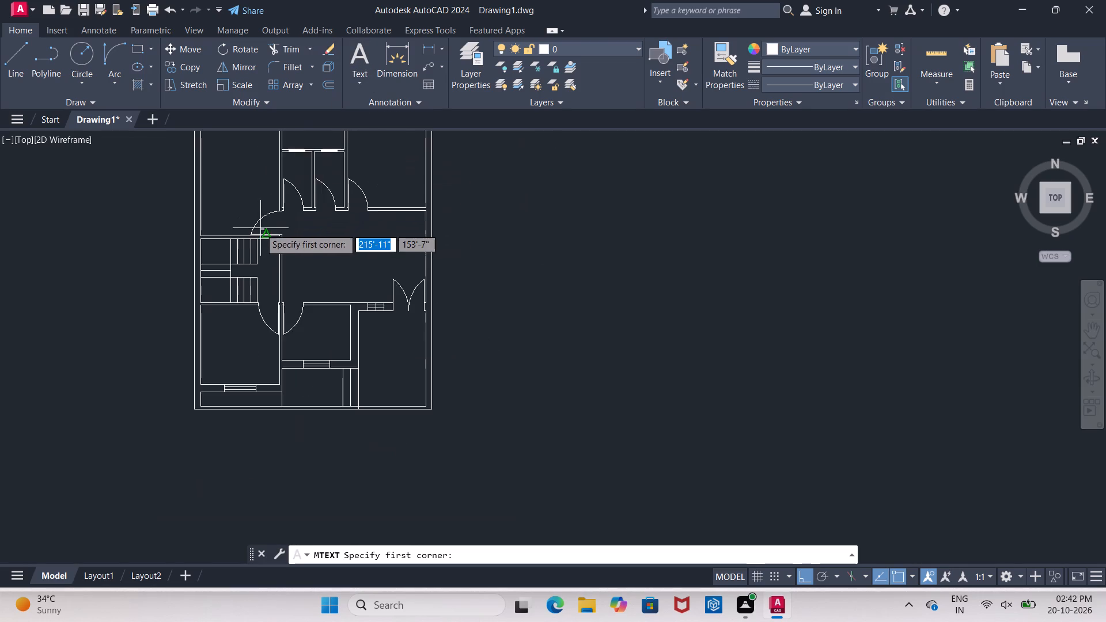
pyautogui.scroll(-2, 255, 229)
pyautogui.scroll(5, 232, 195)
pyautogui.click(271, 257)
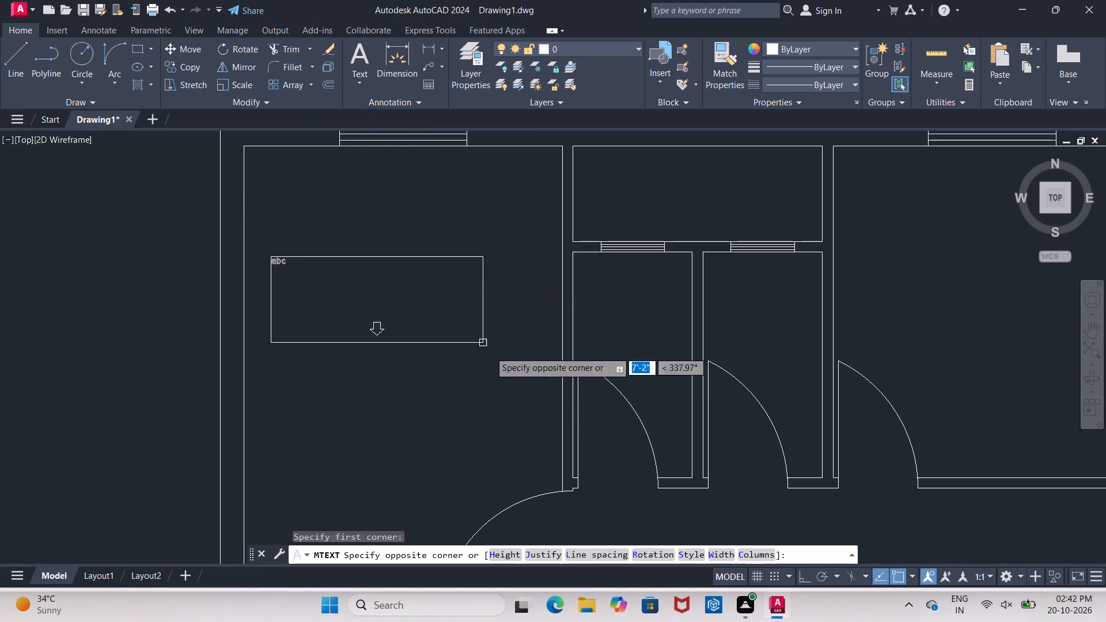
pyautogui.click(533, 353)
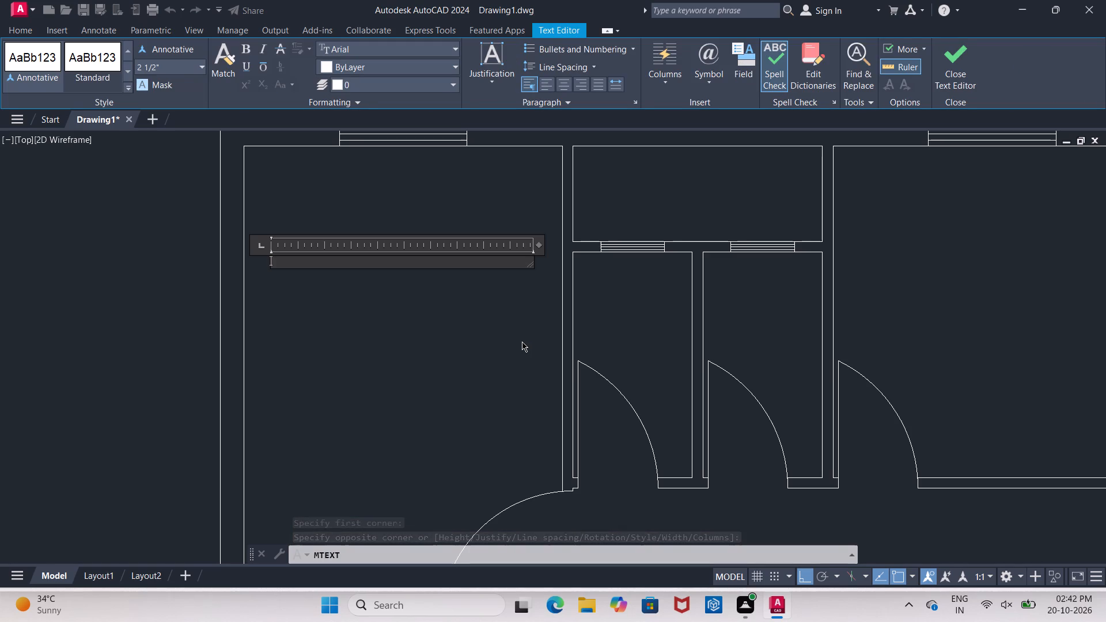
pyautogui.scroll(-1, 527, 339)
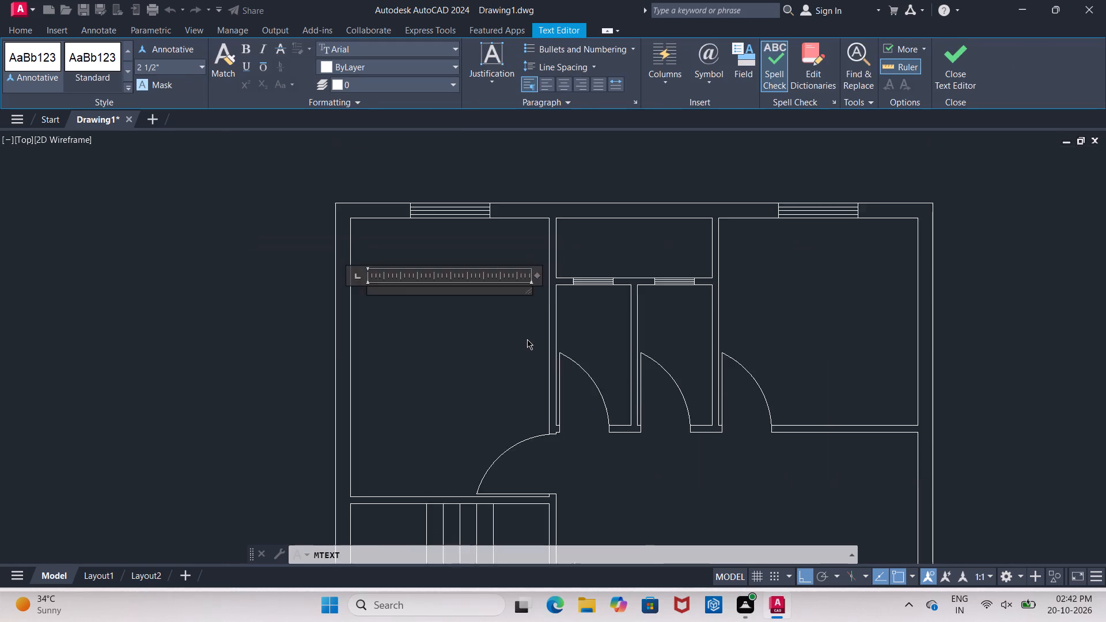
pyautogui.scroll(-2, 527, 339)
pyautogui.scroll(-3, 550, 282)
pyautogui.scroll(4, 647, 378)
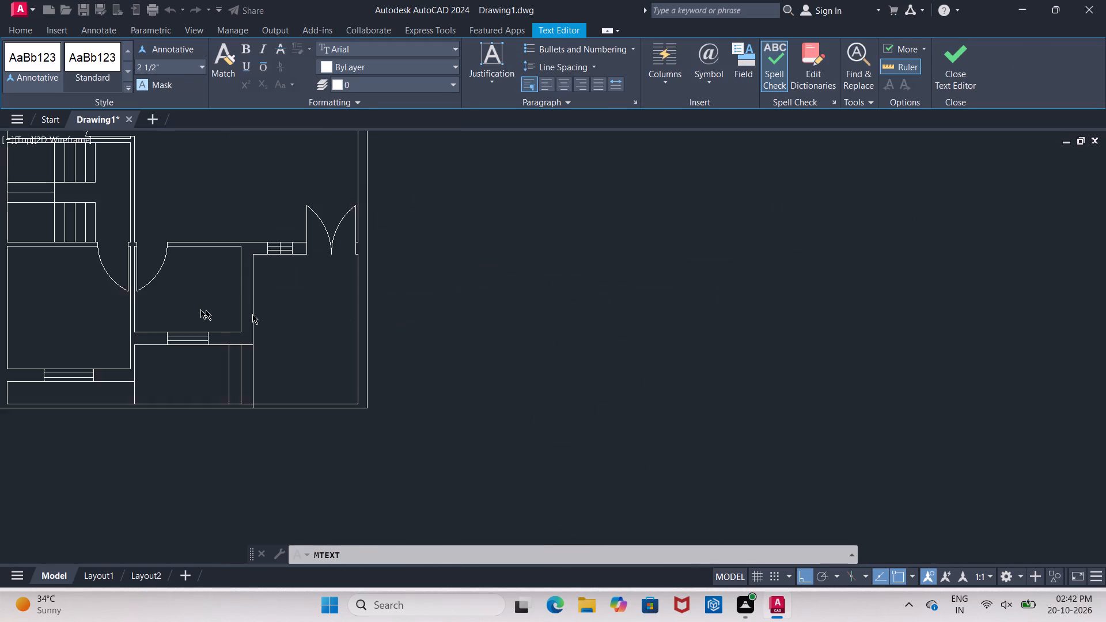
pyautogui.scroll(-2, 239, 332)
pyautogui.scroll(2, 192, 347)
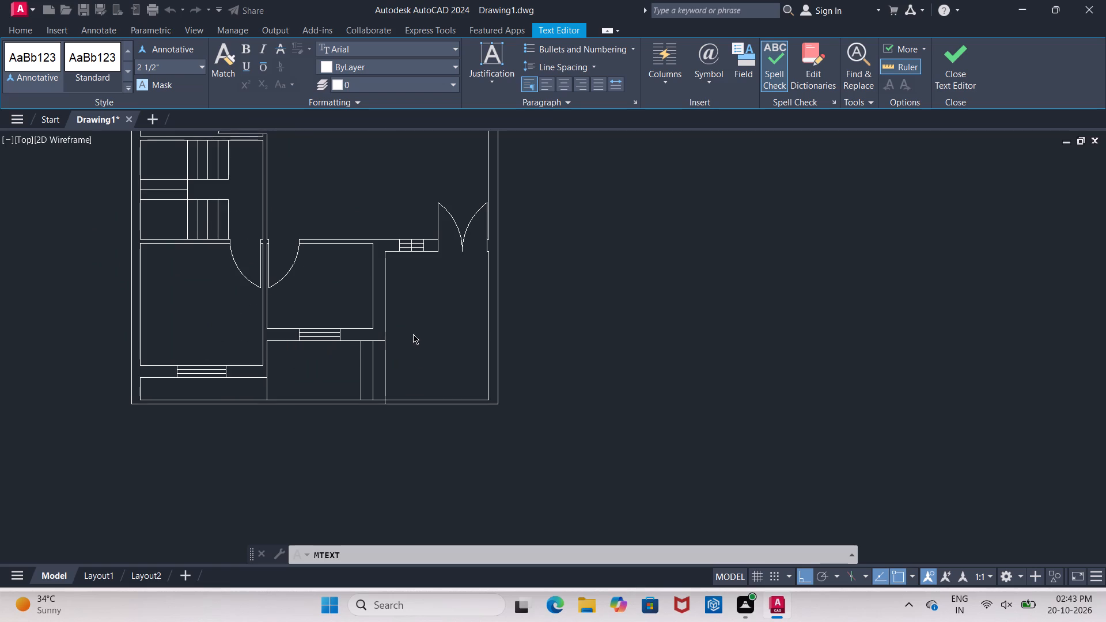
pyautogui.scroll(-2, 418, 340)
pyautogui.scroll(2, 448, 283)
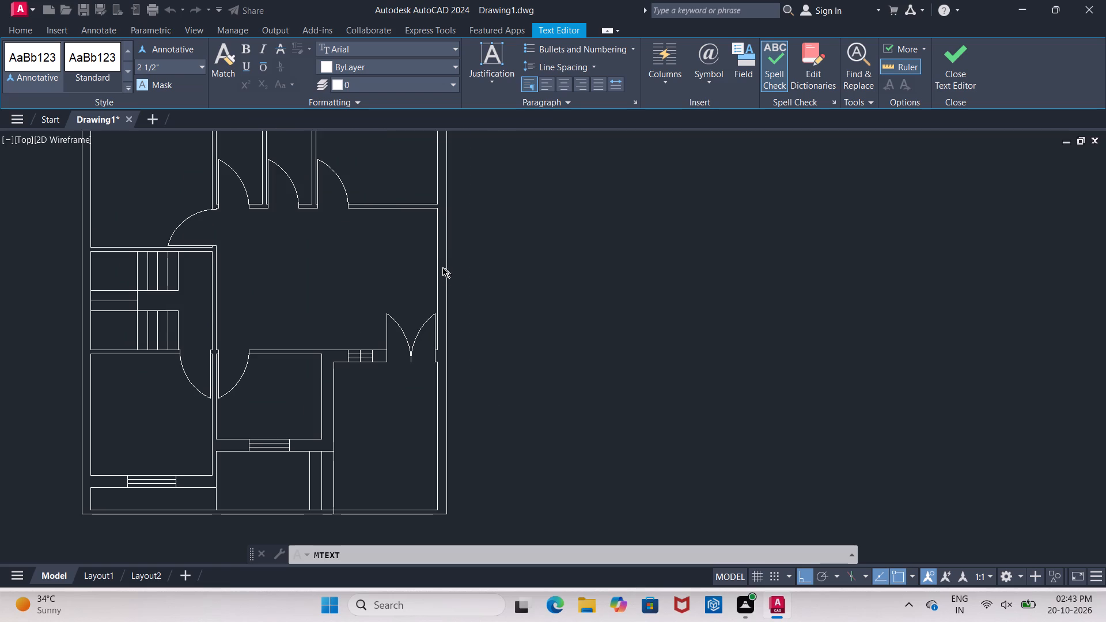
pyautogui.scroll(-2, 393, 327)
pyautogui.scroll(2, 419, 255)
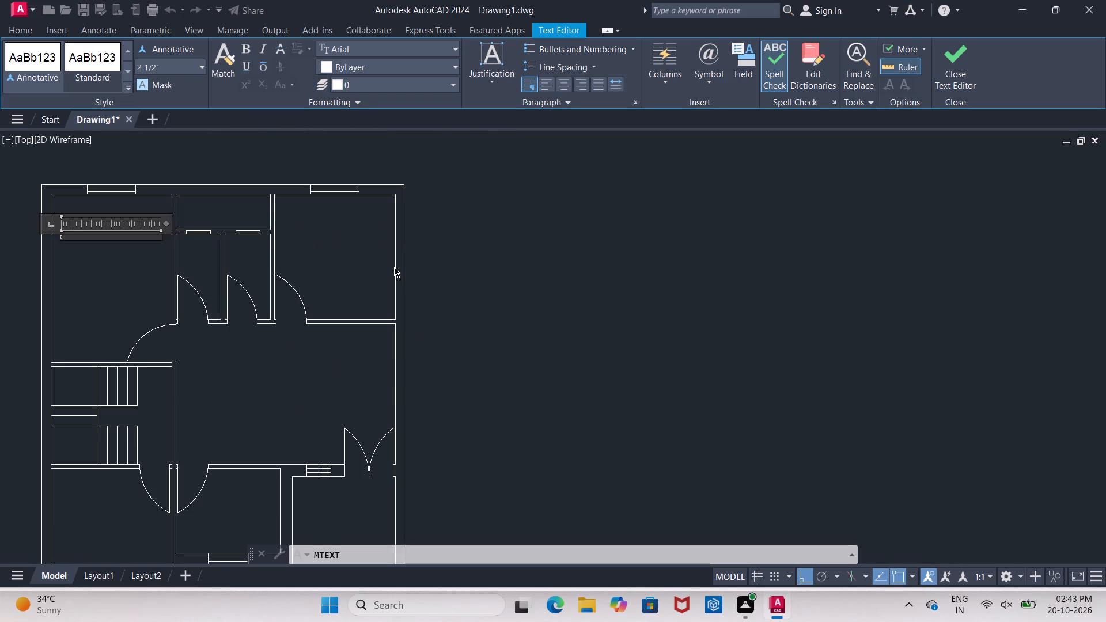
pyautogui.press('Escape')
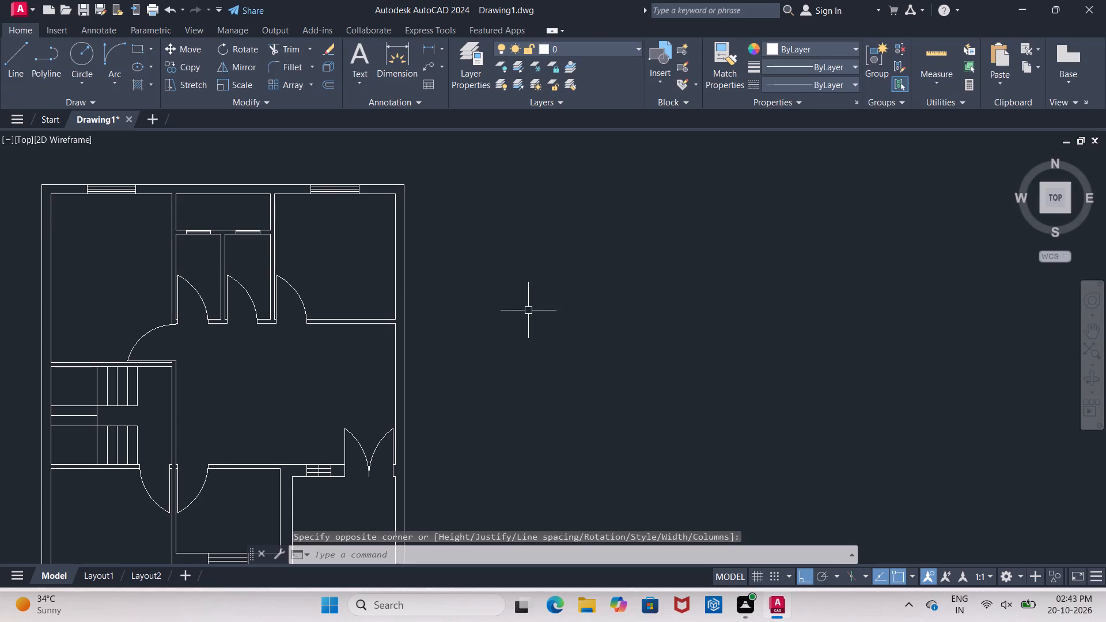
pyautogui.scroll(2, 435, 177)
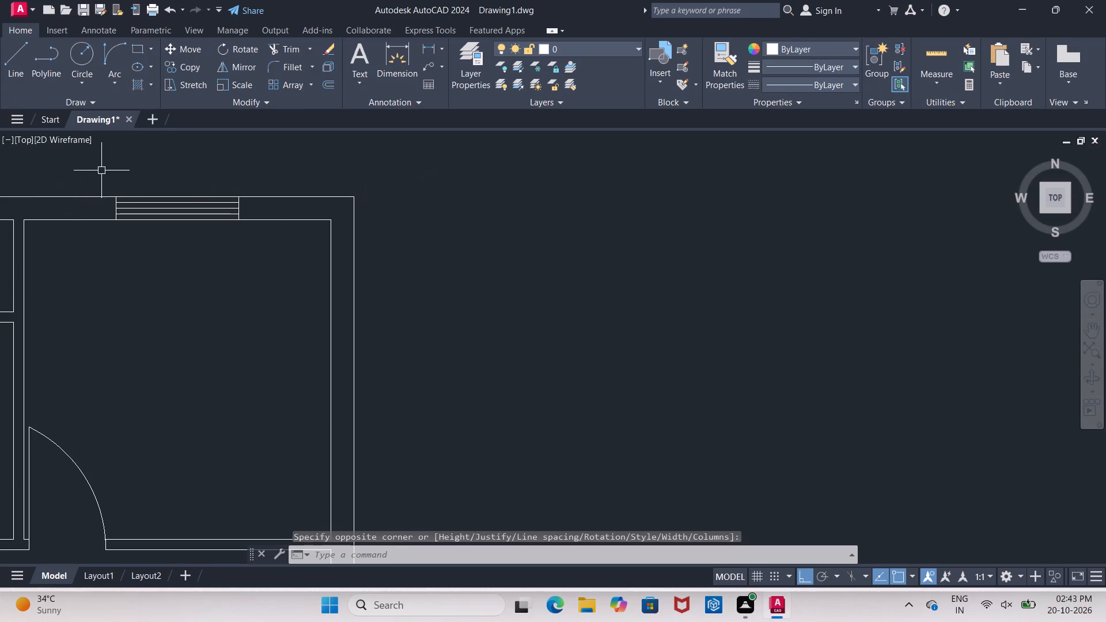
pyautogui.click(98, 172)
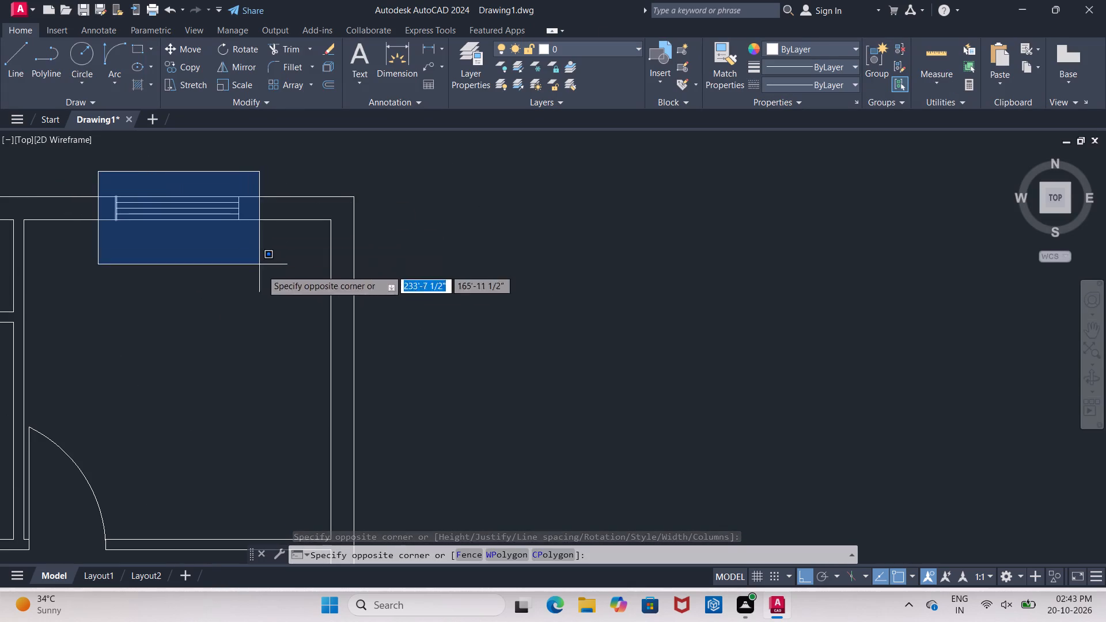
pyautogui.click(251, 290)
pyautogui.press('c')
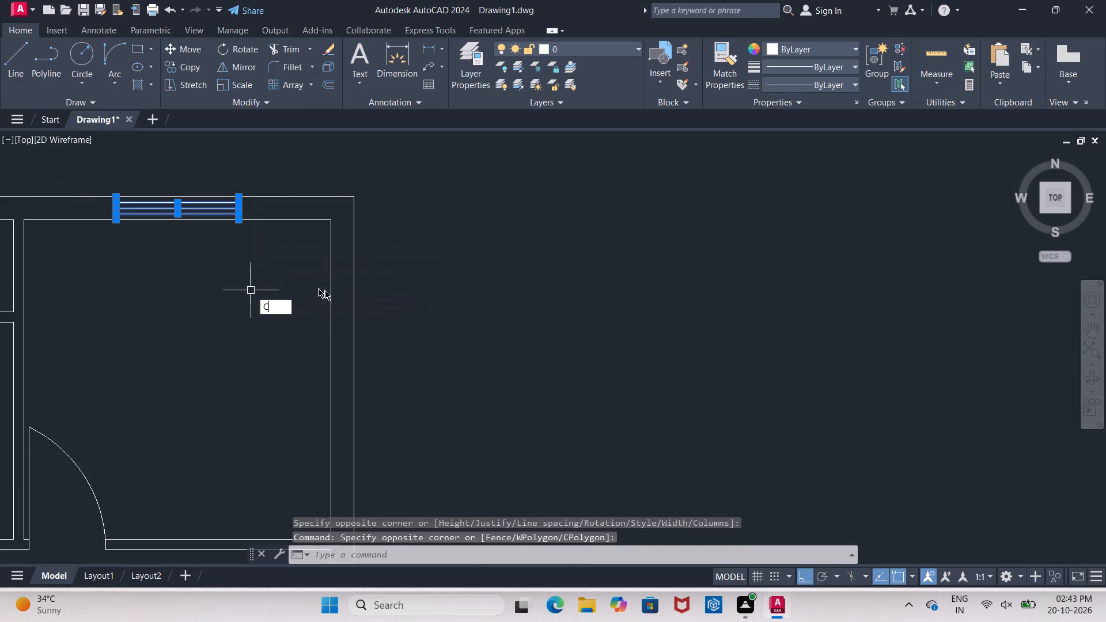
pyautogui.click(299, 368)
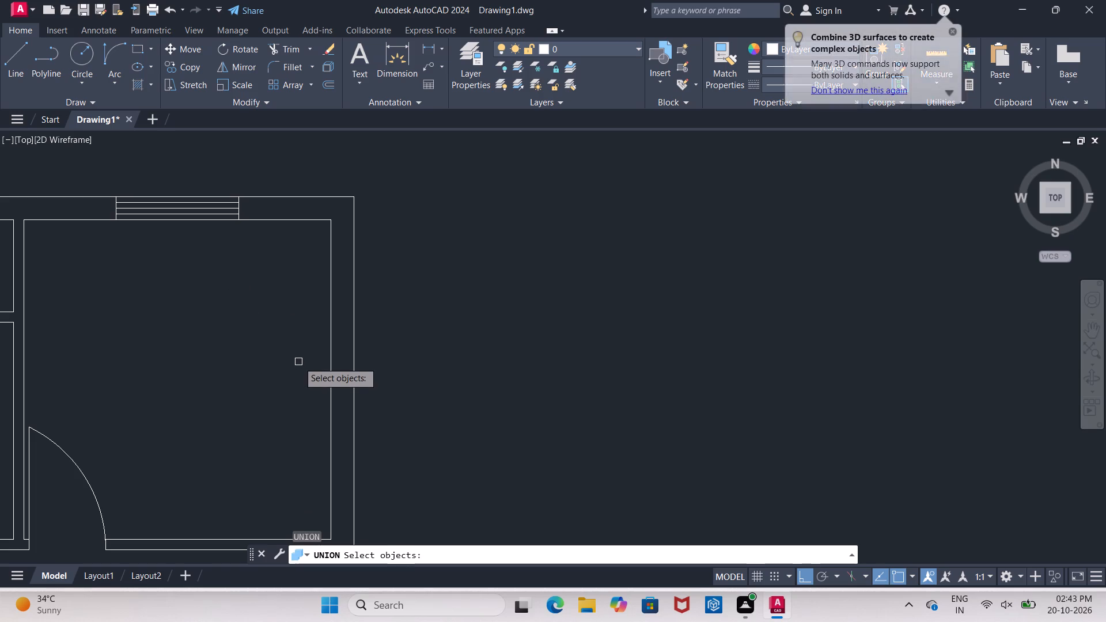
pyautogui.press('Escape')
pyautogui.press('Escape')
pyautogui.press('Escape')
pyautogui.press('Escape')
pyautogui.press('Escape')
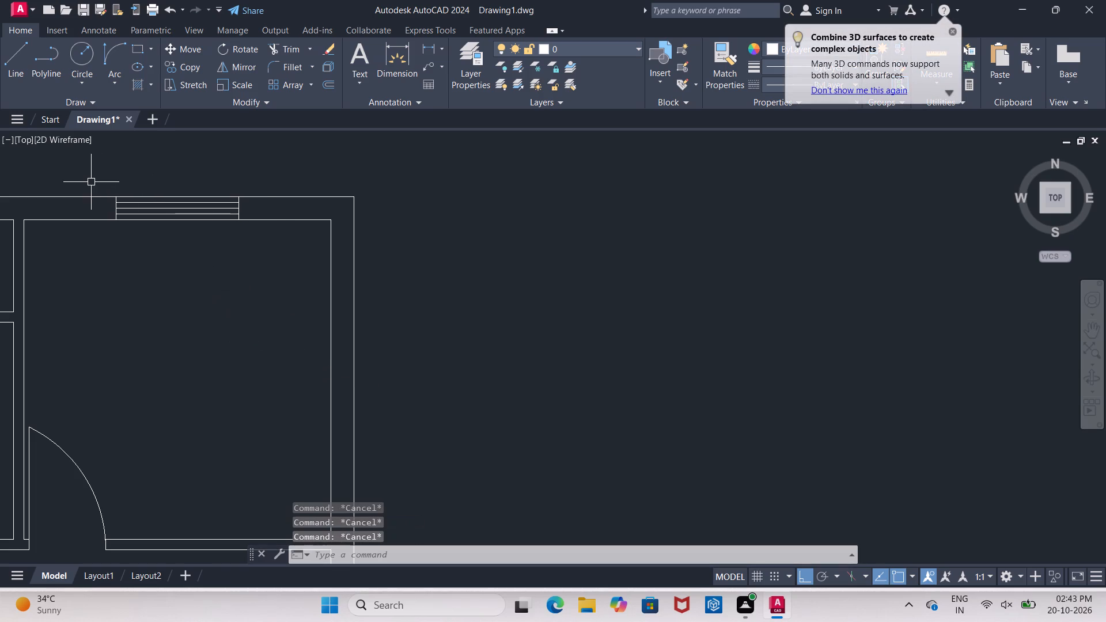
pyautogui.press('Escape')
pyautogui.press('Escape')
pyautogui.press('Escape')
# Copy the top-right room's top-wall window horizontally to the empty area outside the building's right wall.
pyautogui.click(99, 184)
pyautogui.click(263, 253)
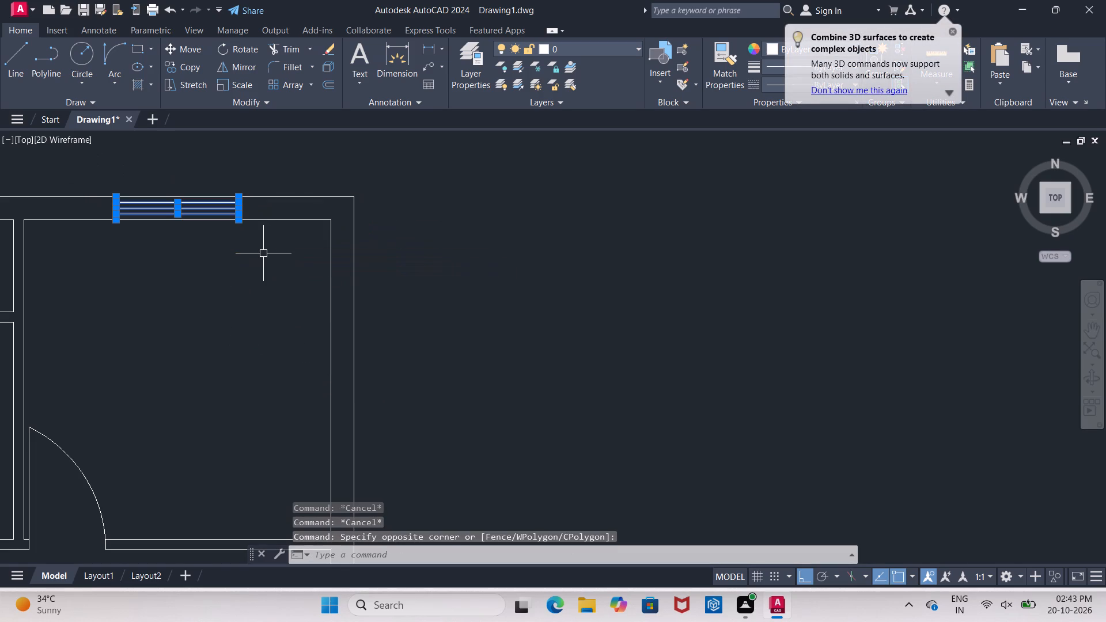
pyautogui.press('c')
pyautogui.click(305, 325)
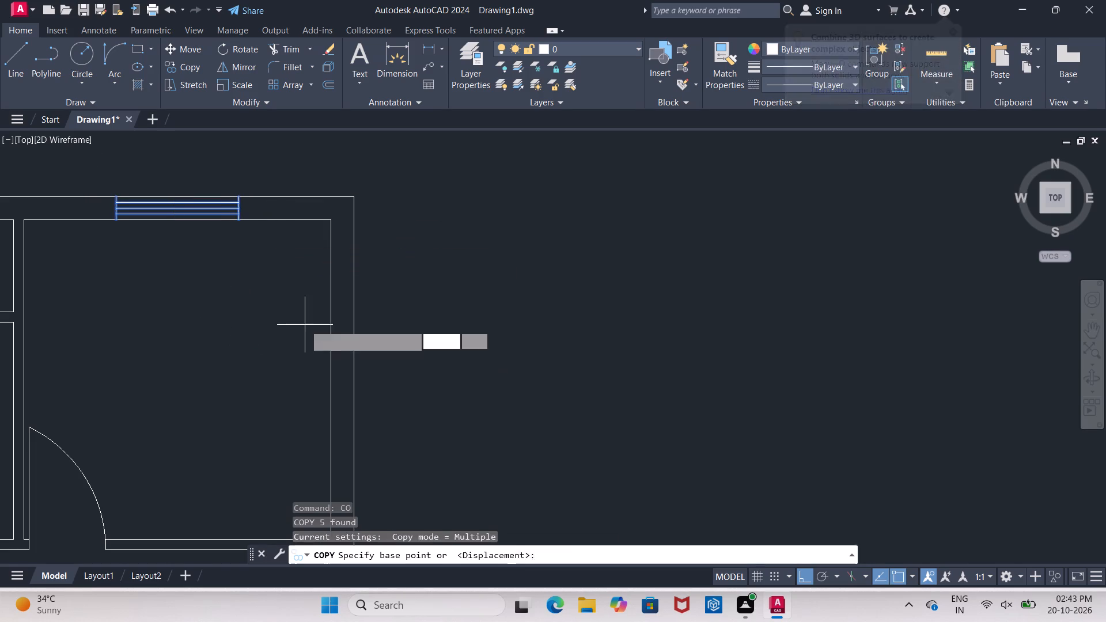
pyautogui.click(223, 219)
pyautogui.click(577, 236)
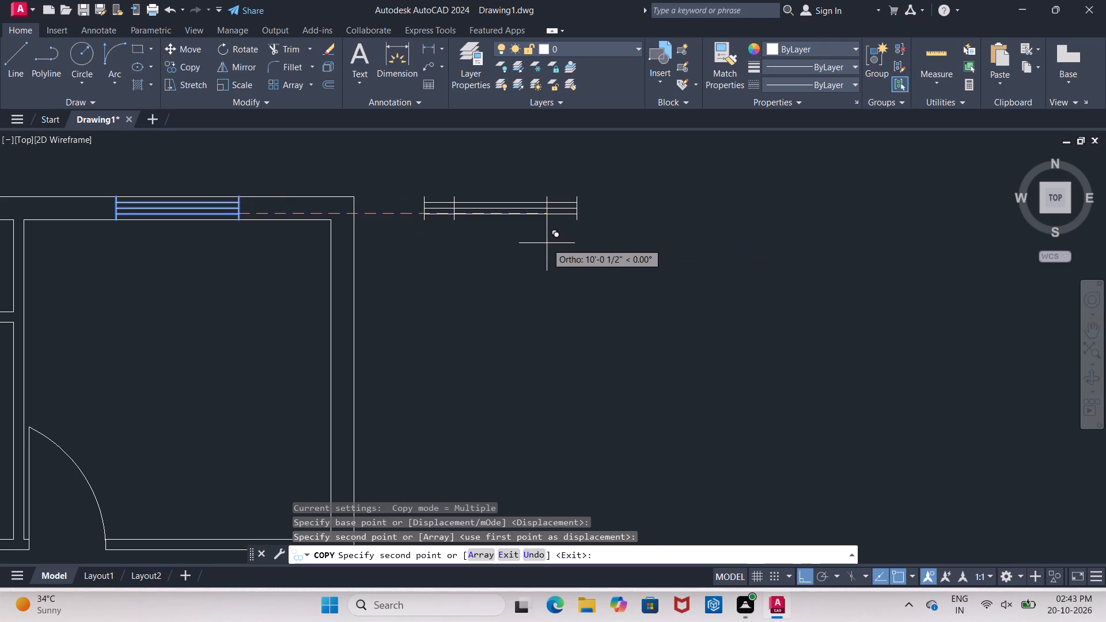
pyautogui.press('Escape')
# Rotate the copied window outside the building to vertical, using its lower-right end as the base point.
pyautogui.moveTo(414, 157); pyautogui.dragTo(427, 160)
pyautogui.click(718, 302)
pyautogui.press('r')
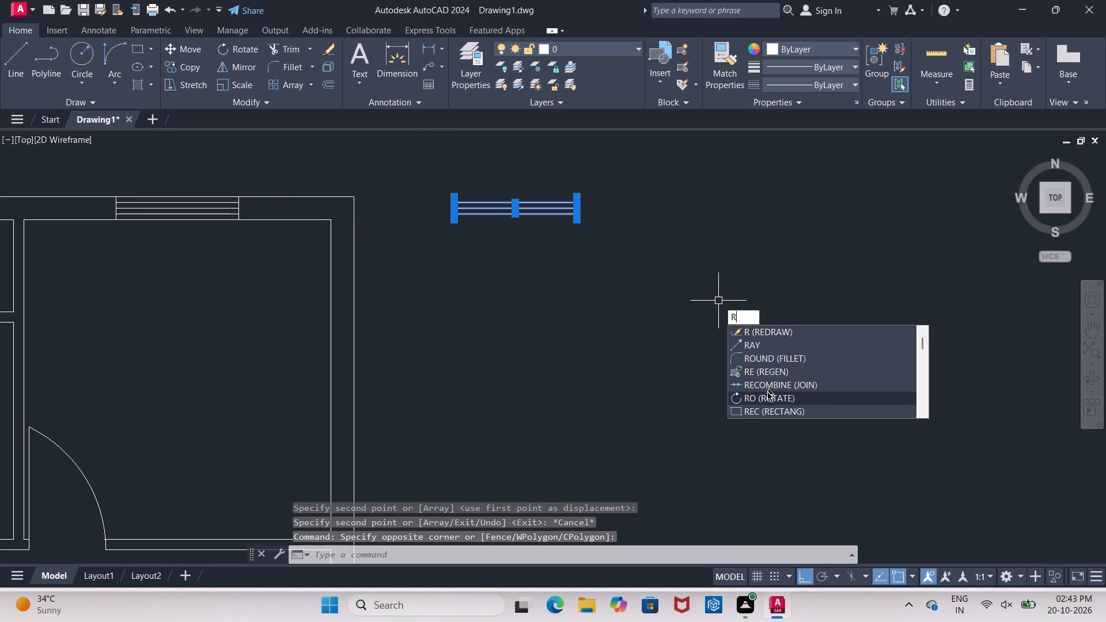
pyautogui.click(764, 402)
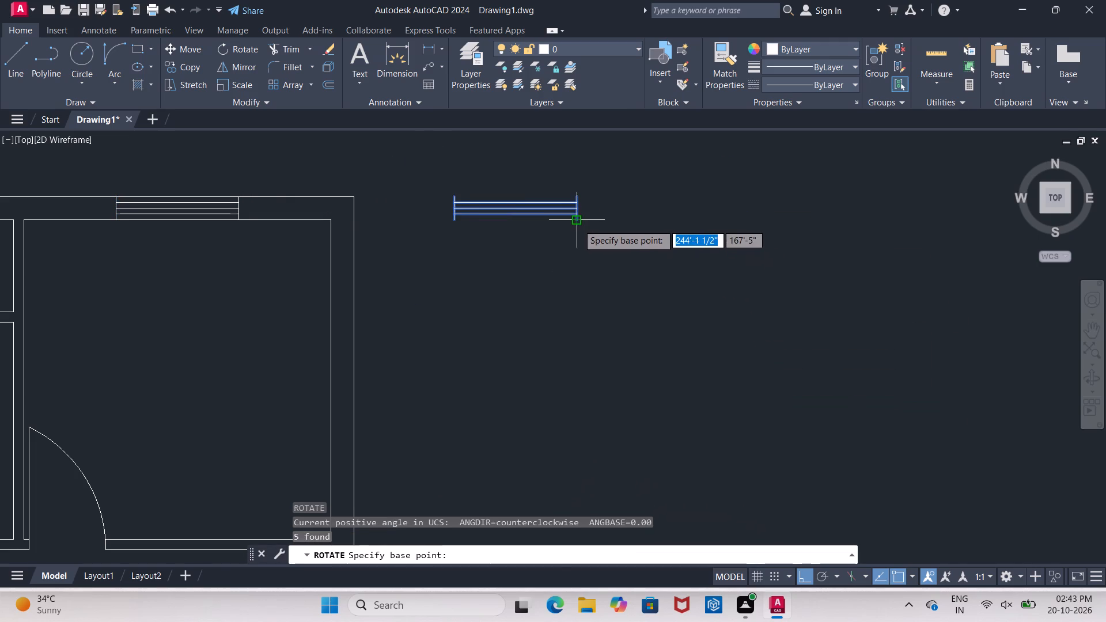
pyautogui.click(578, 224)
pyautogui.click(559, 280)
# Draw a horizontal reference line from the midpoint of the top-right room's right inner wall line out past the outer wall line.
pyautogui.scroll(-1, 519, 285)
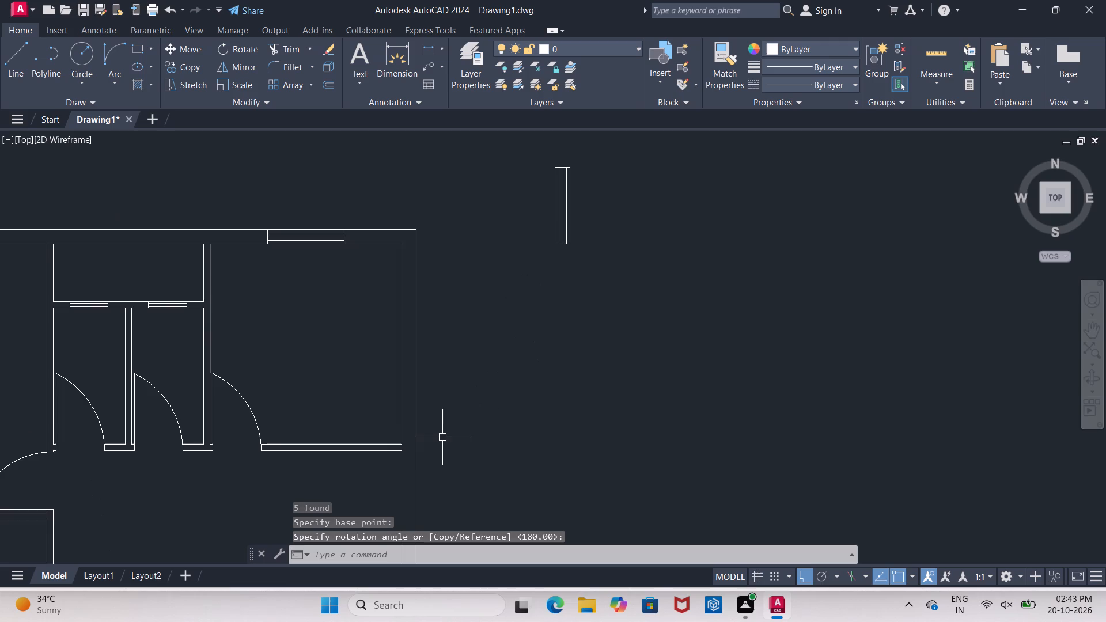
pyautogui.scroll(1, 407, 435)
pyautogui.press('l')
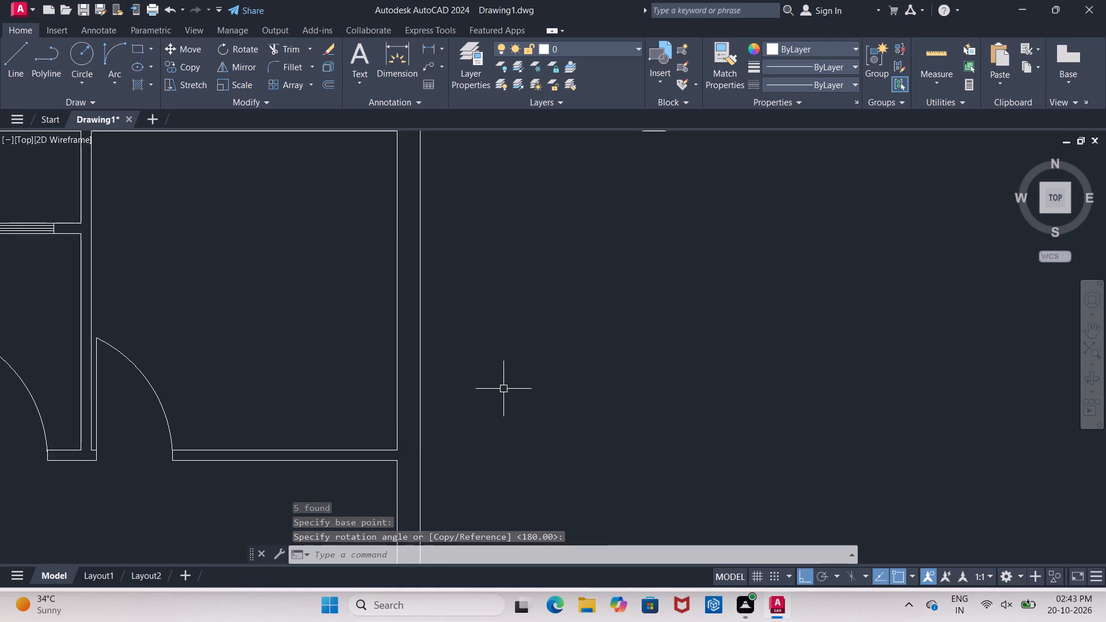
pyautogui.press('Return')
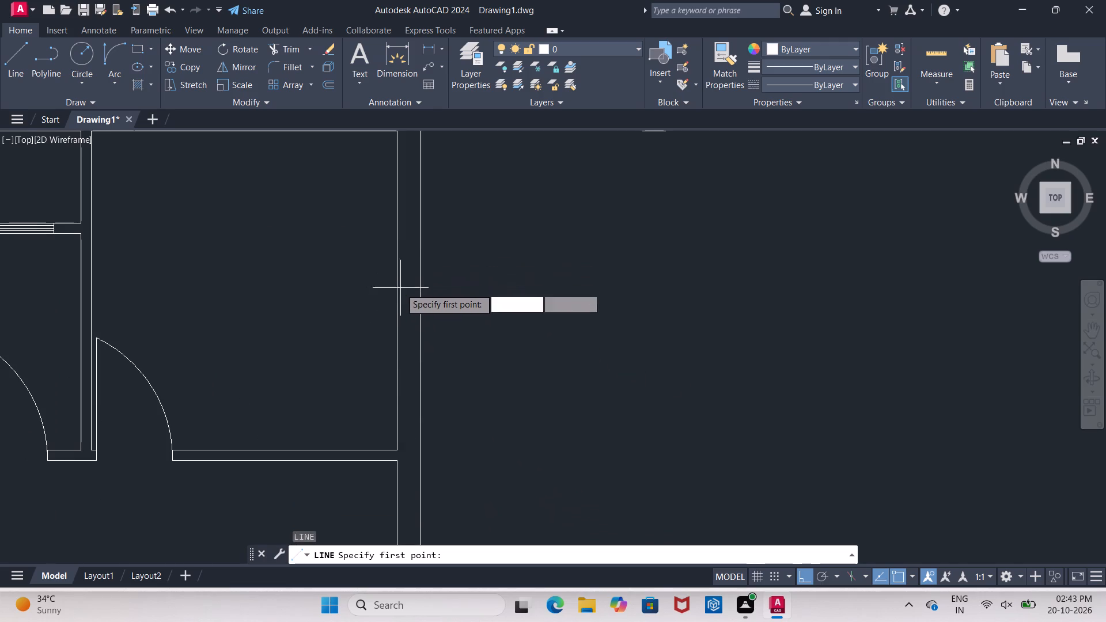
pyautogui.click(395, 292)
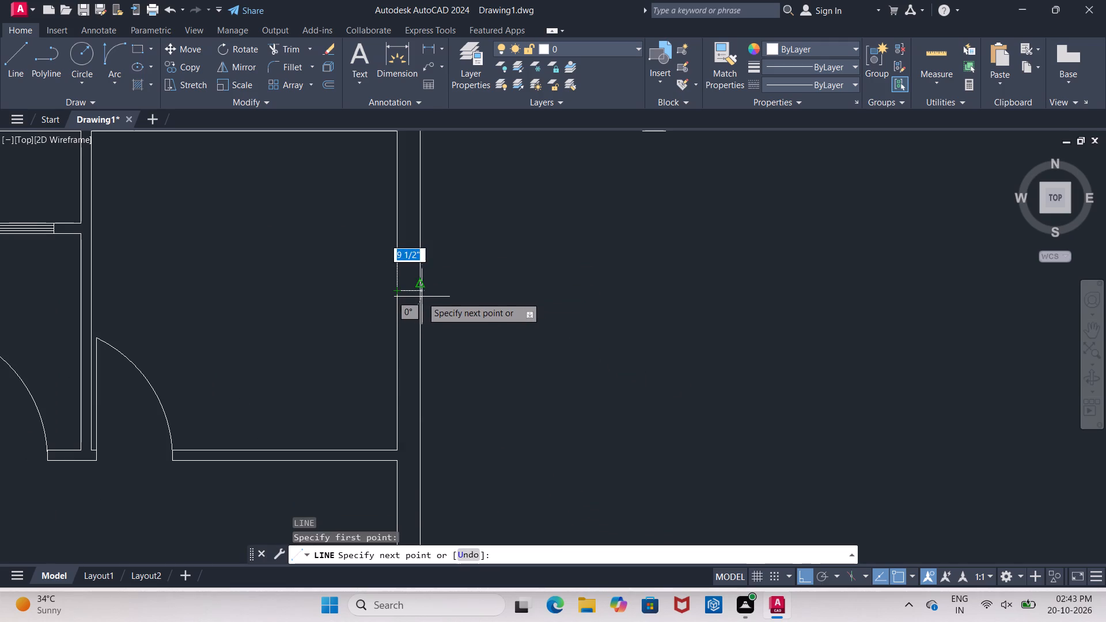
pyautogui.click(499, 286)
pyautogui.press('Escape')
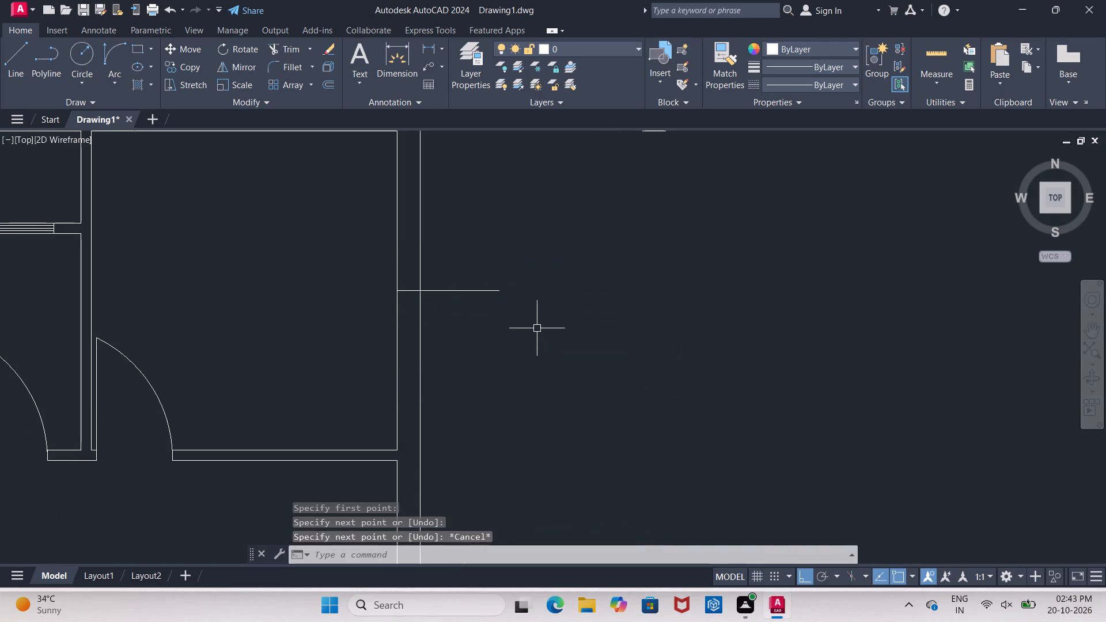
# Copy the vertical window by its midpoint onto the top-right room's right wall, centred on the horizontal reference line.
pyautogui.scroll(-1, 536, 331)
pyautogui.scroll(-1, 579, 227)
pyautogui.scroll(1, 555, 157)
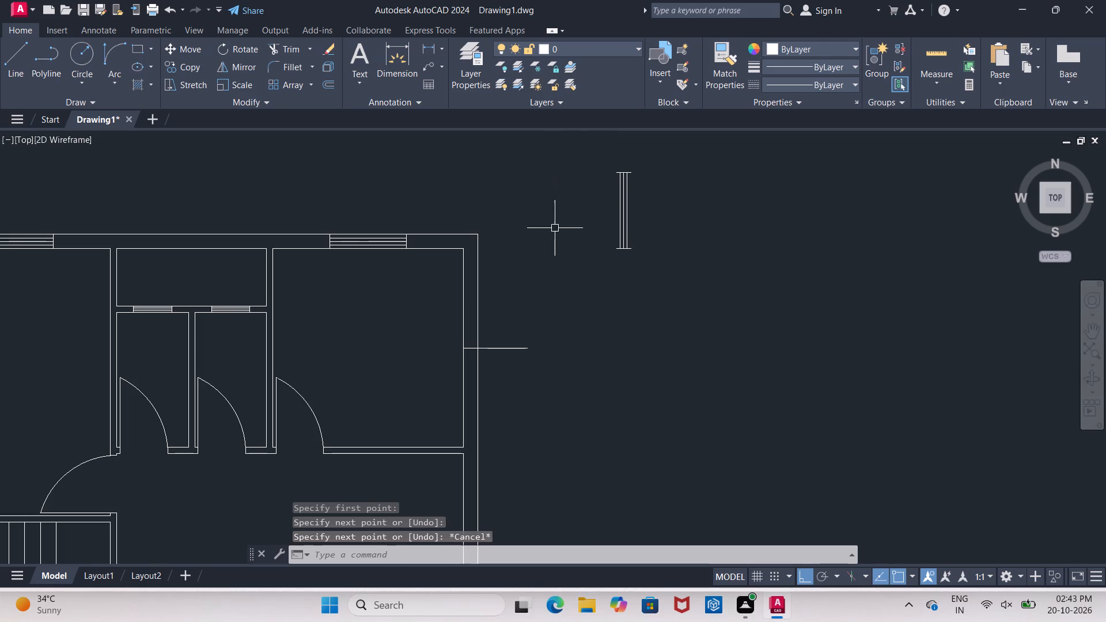
pyautogui.moveTo(575, 156); pyautogui.dragTo(585, 160)
pyautogui.click(666, 324)
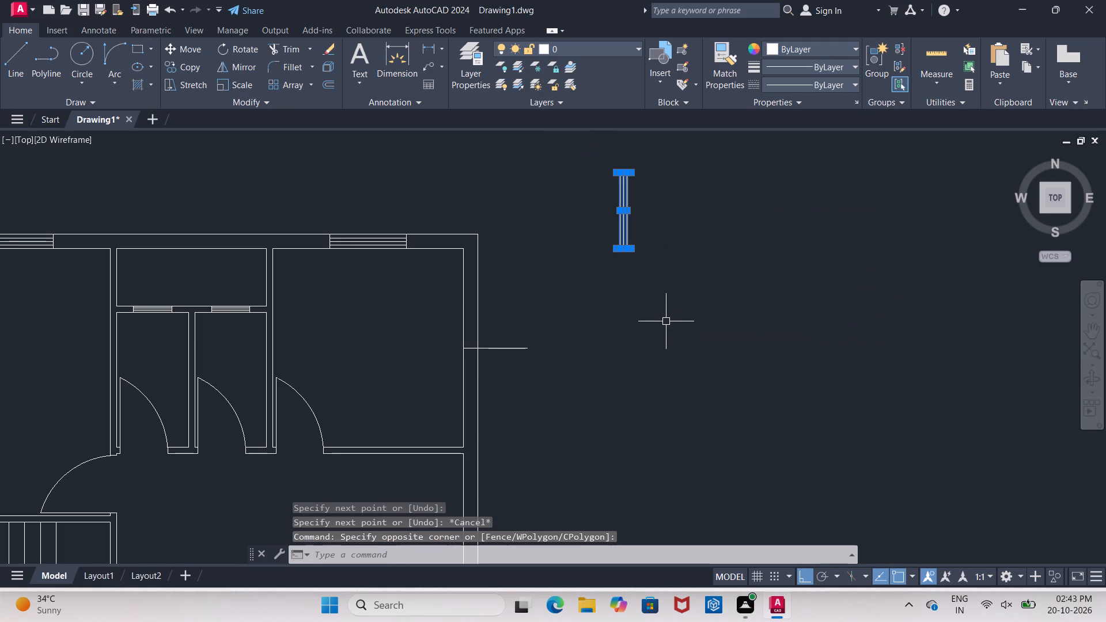
pyautogui.press('c')
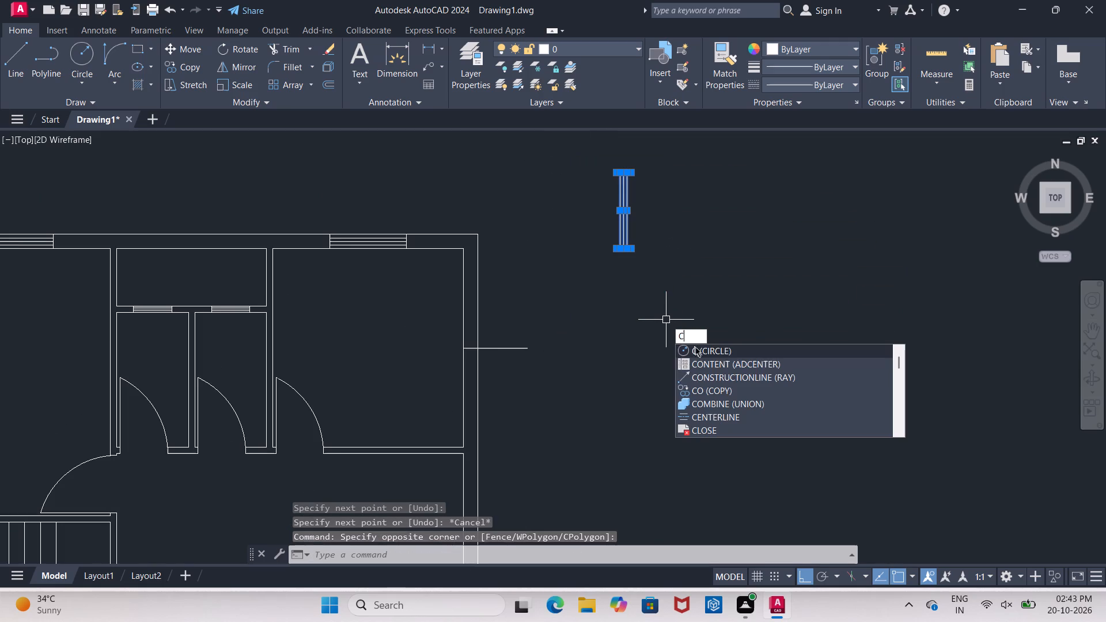
pyautogui.click(702, 392)
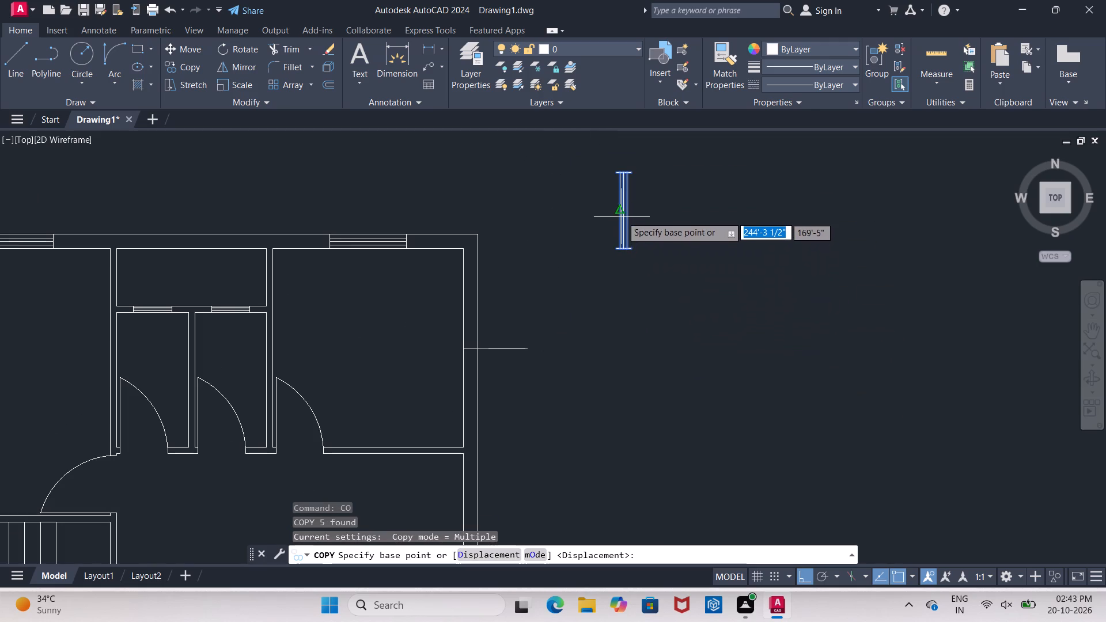
pyautogui.click(620, 213)
pyautogui.scroll(4, 479, 365)
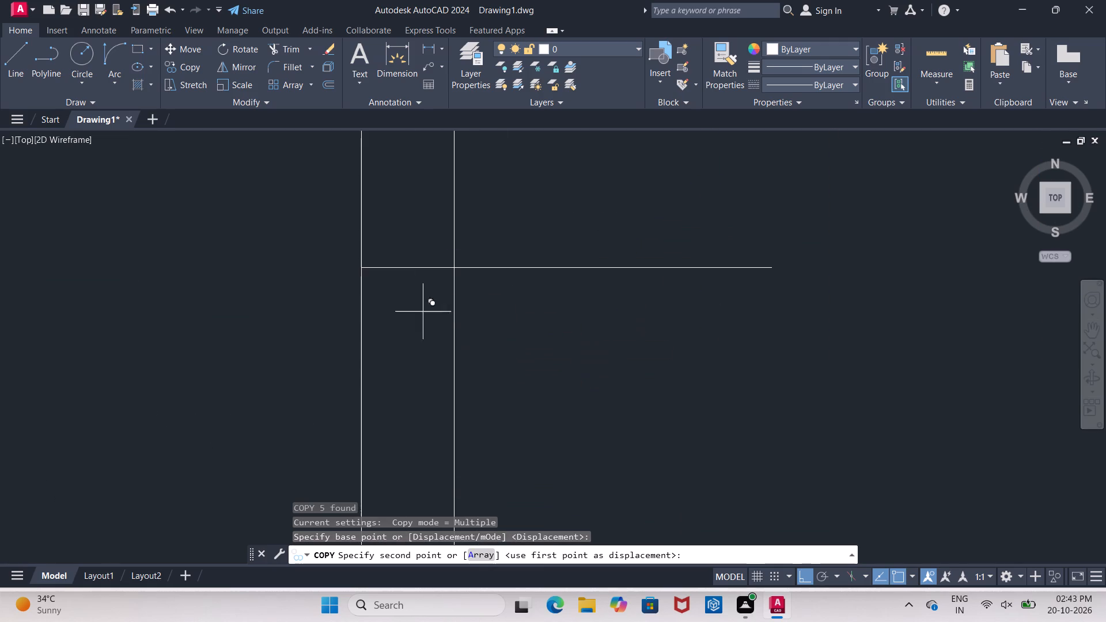
pyautogui.click(401, 265)
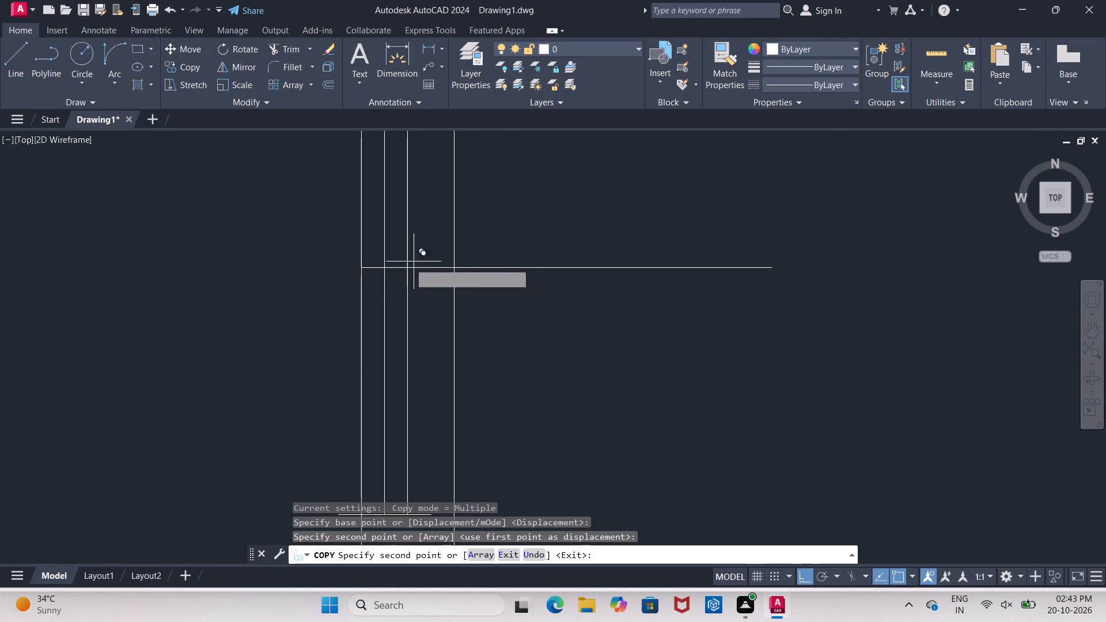
pyautogui.scroll(-2, 463, 248)
pyautogui.press('Escape')
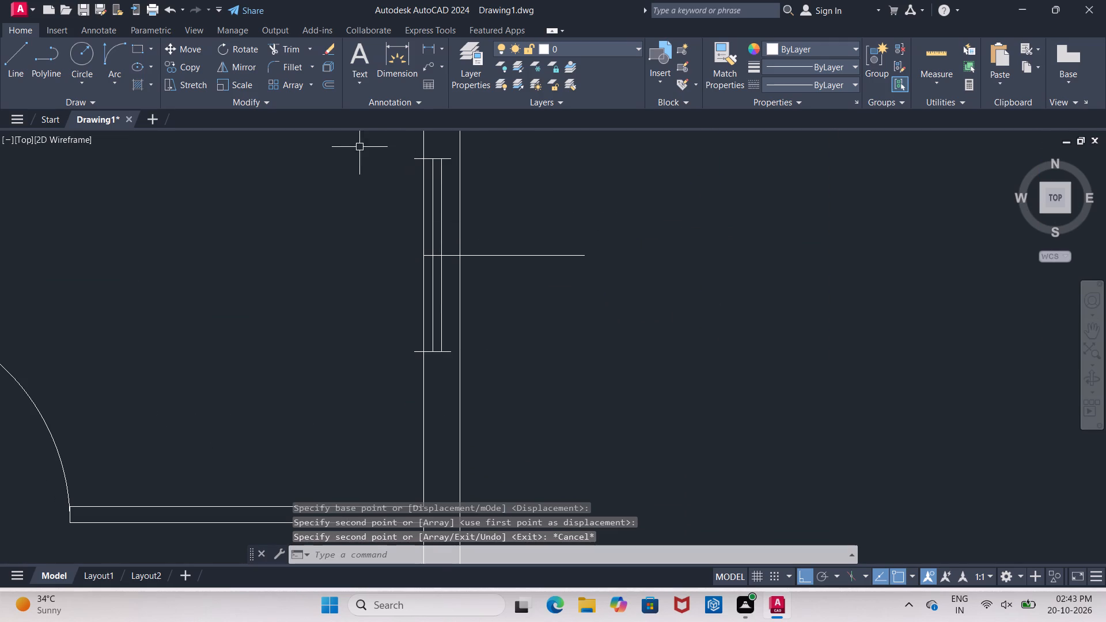
# Move the copied window horizontally so its end lines span exactly between the inner and outer lines of the right wall.
pyautogui.moveTo(359, 147); pyautogui.dragTo(369, 149)
pyautogui.click(491, 359)
pyautogui.press('m')
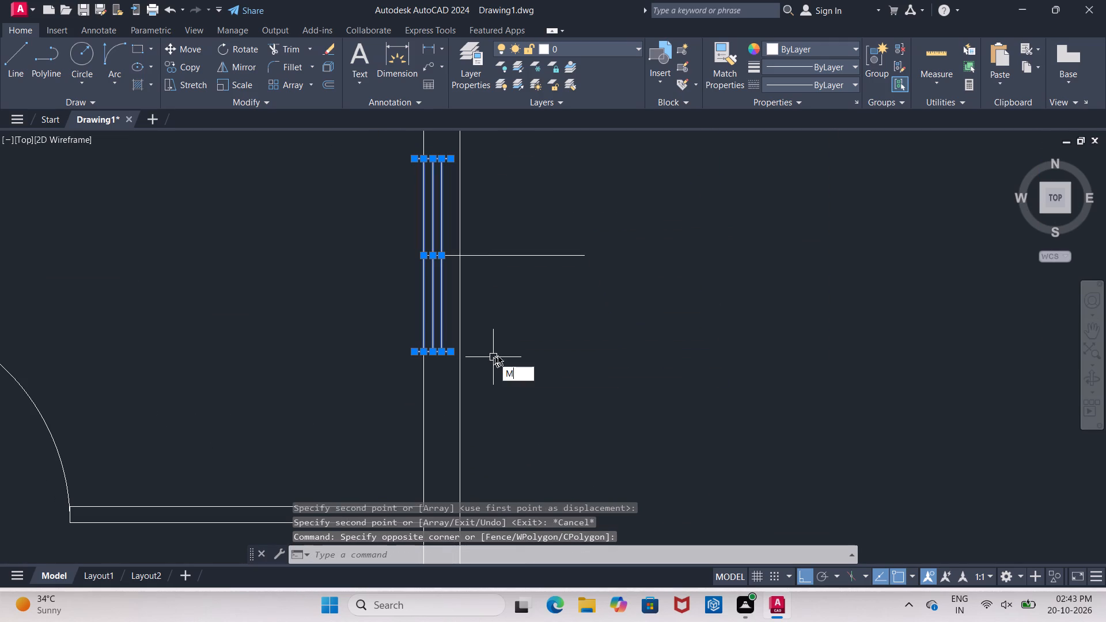
pyautogui.click(527, 388)
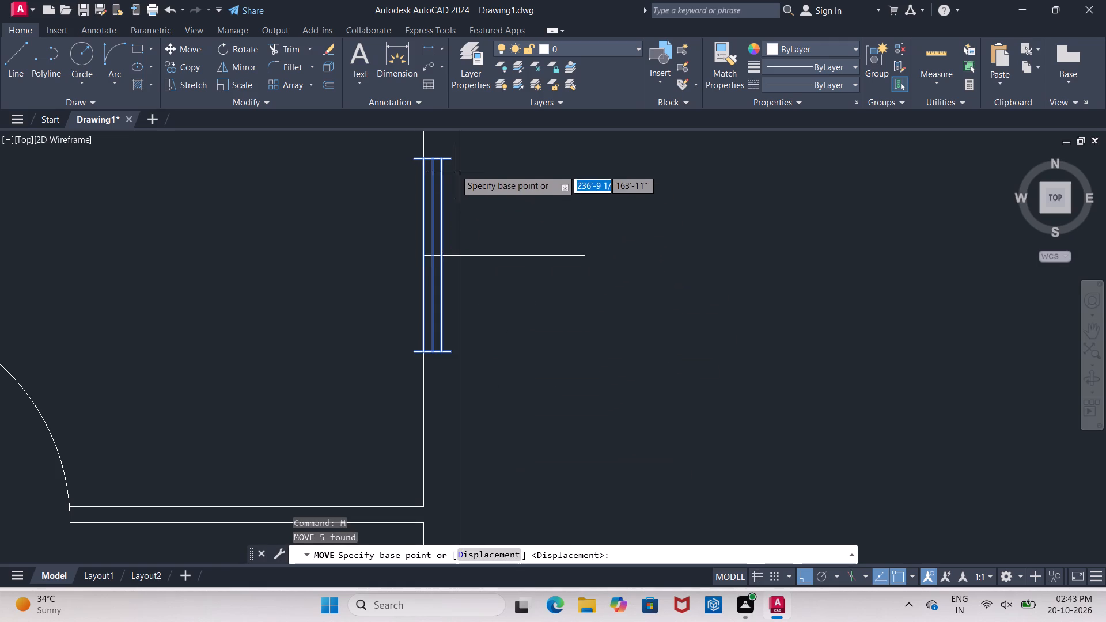
pyautogui.click(452, 157)
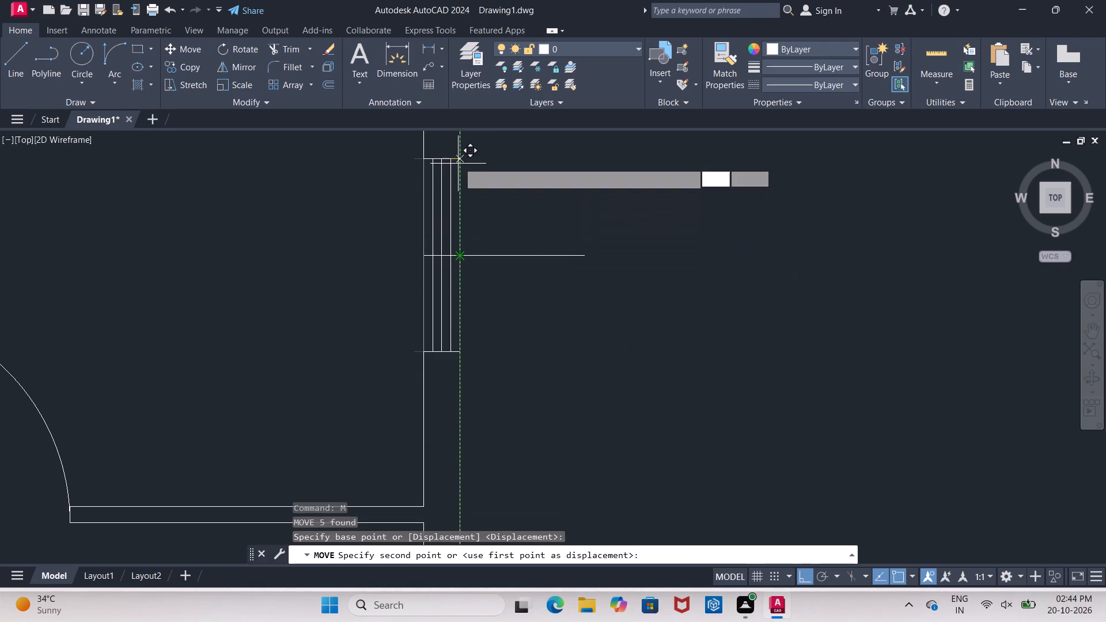
pyautogui.click(460, 162)
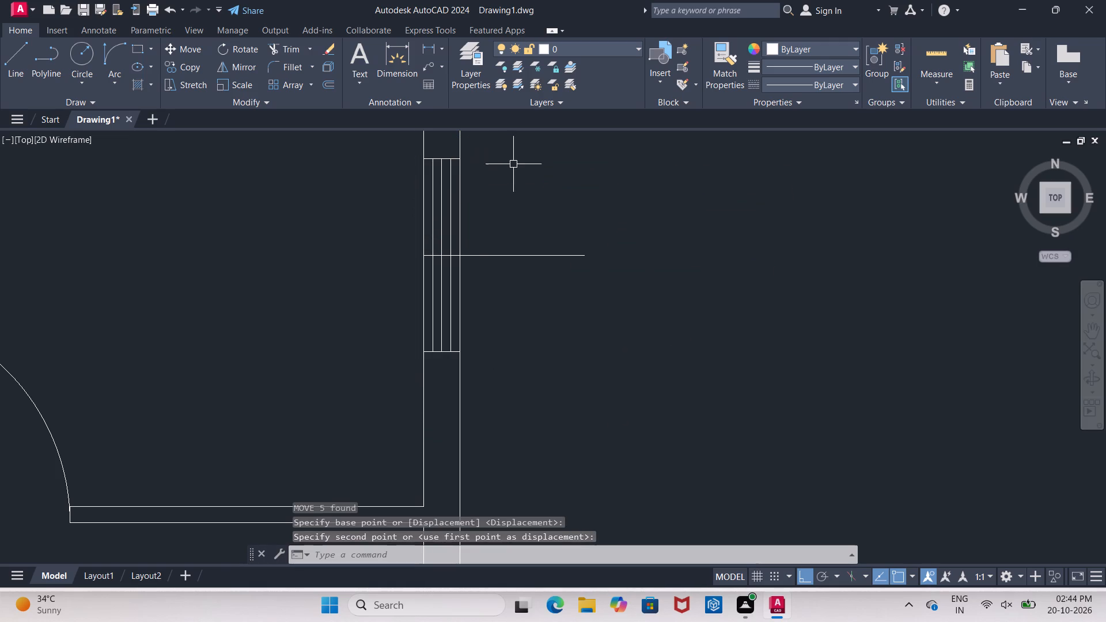
pyautogui.press('Escape')
# Delete the horizontal reference line crossing the right wall's window.
pyautogui.click(518, 253)
pyautogui.press('Delete')
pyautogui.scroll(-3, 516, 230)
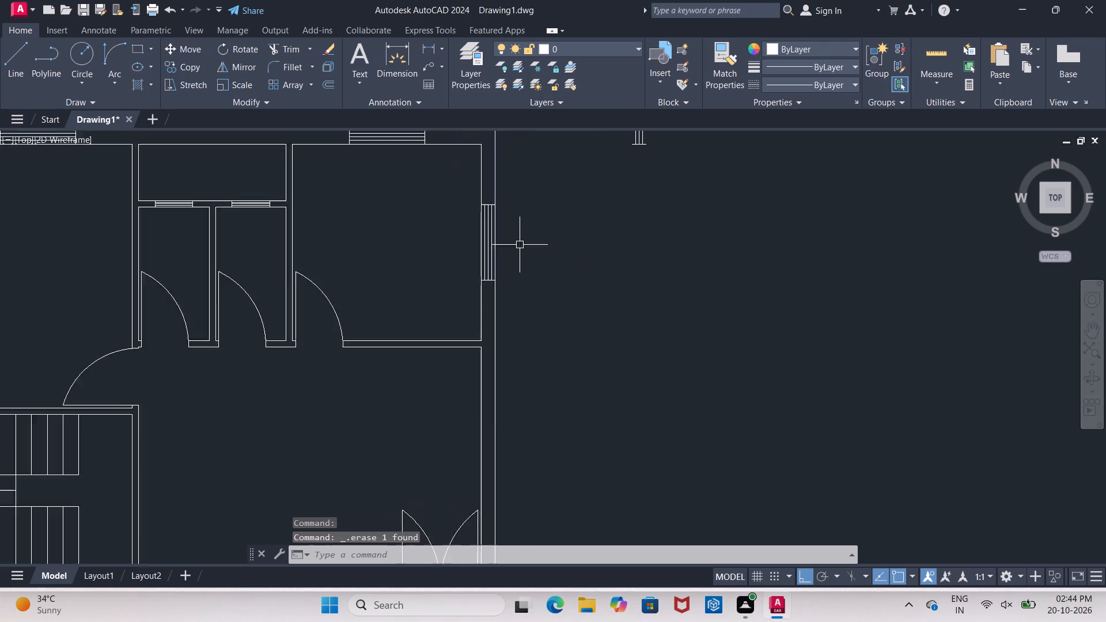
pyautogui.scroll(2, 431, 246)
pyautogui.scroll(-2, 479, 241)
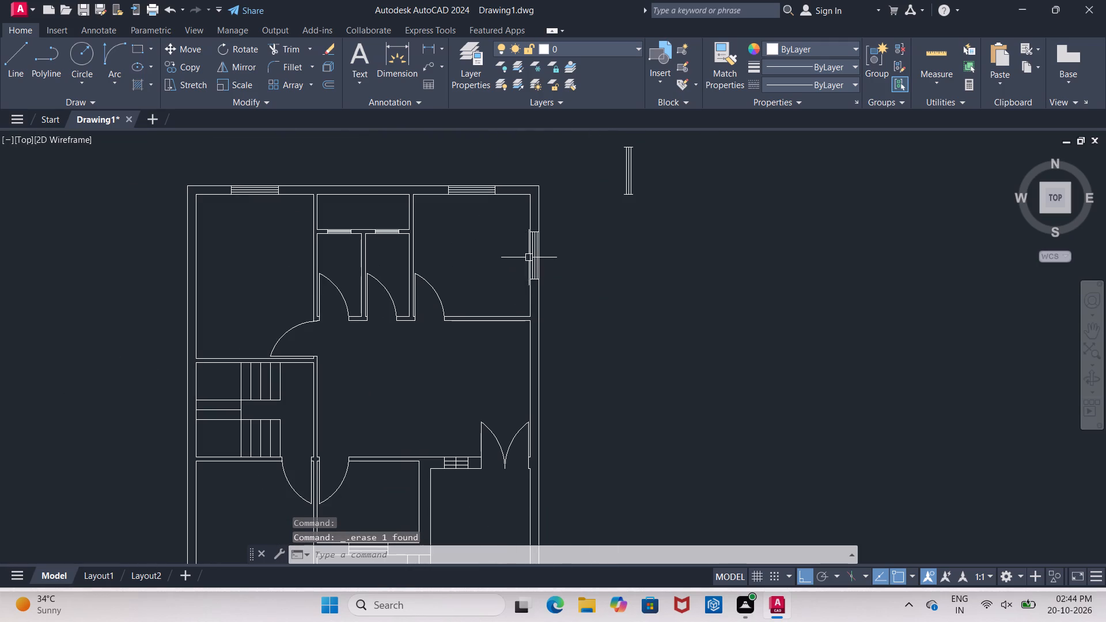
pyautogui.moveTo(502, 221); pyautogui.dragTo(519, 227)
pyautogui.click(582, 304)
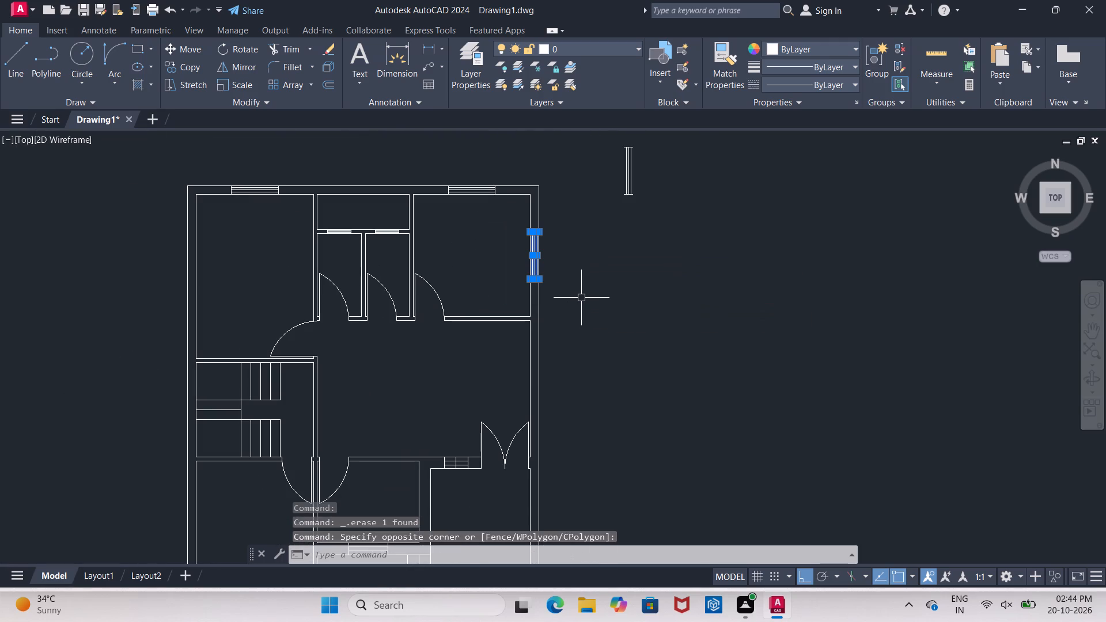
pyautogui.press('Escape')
# Draw a horizontal reference line from the midpoint of the top-left room's left inner wall line across the outer wall line.
pyautogui.scroll(1, 184, 282)
pyautogui.press('l')
pyautogui.press('Return')
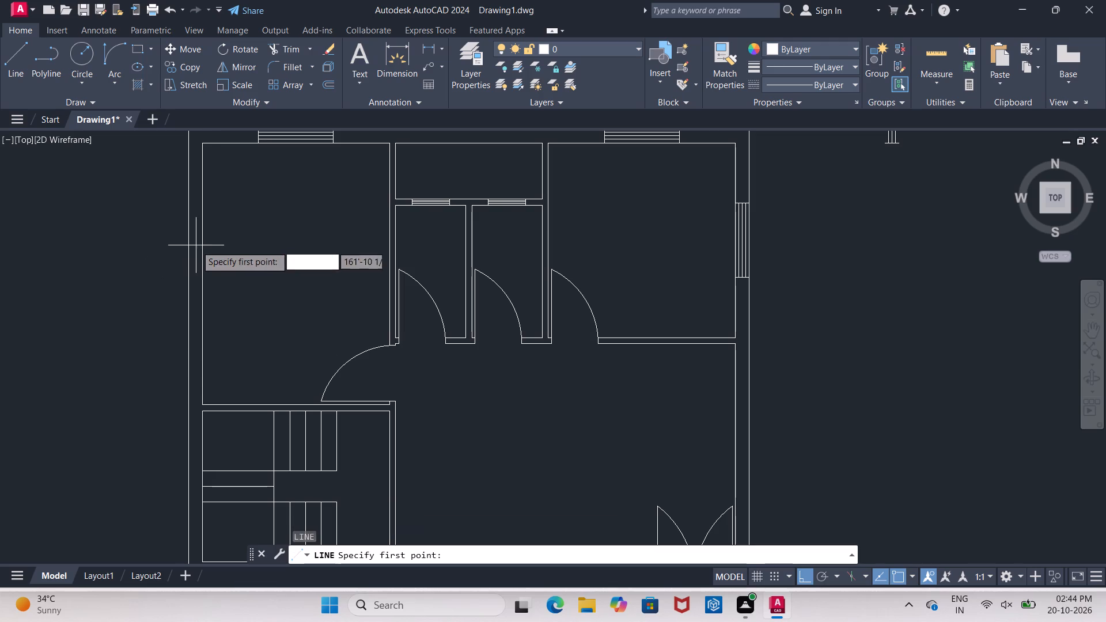
pyautogui.click(202, 272)
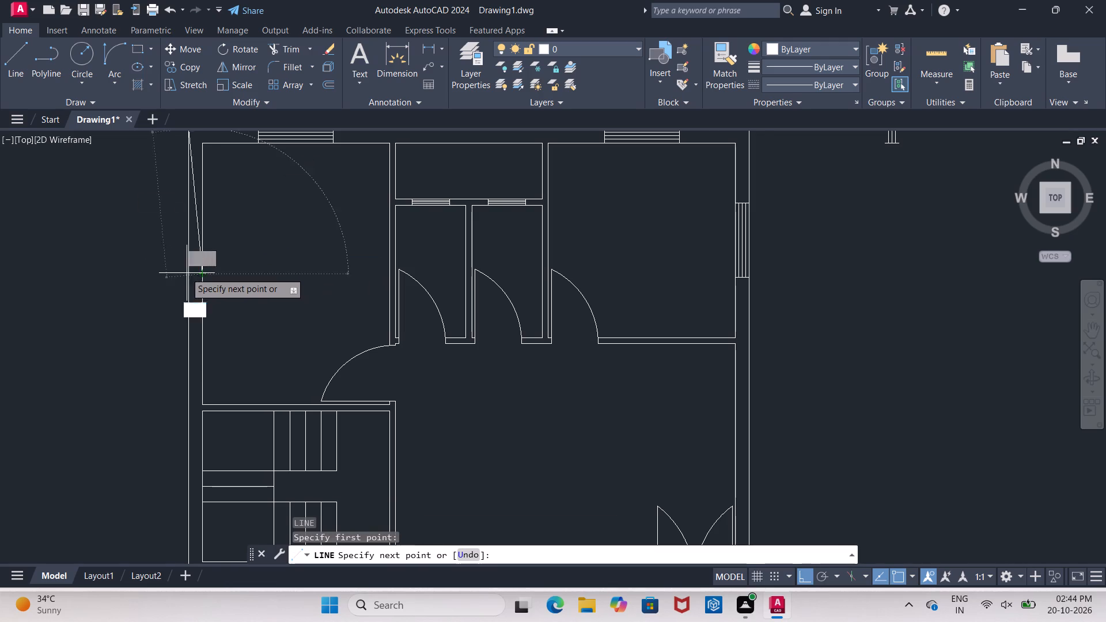
pyautogui.scroll(2, 184, 272)
pyautogui.click(172, 268)
pyautogui.press('Return')
pyautogui.press('Escape')
pyautogui.press('Escape')
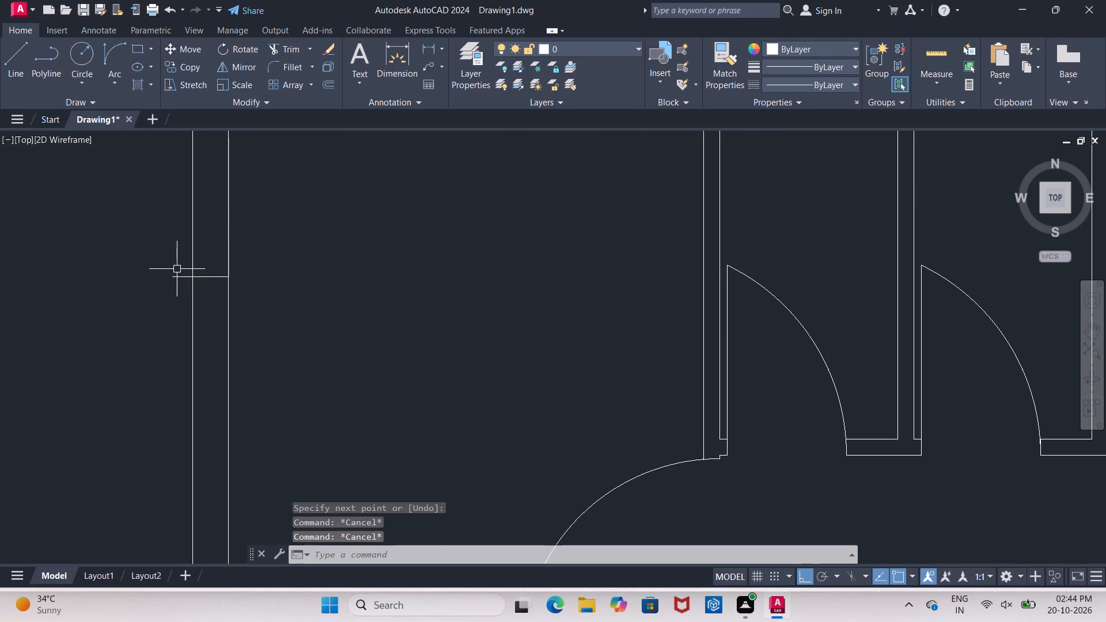
# Trim the reference line's overhang beyond the left outer wall line, using all objects as cutting edges.
pyautogui.write('TR')
pyautogui.press('Return')
pyautogui.press('Return')
pyautogui.click(173, 279)
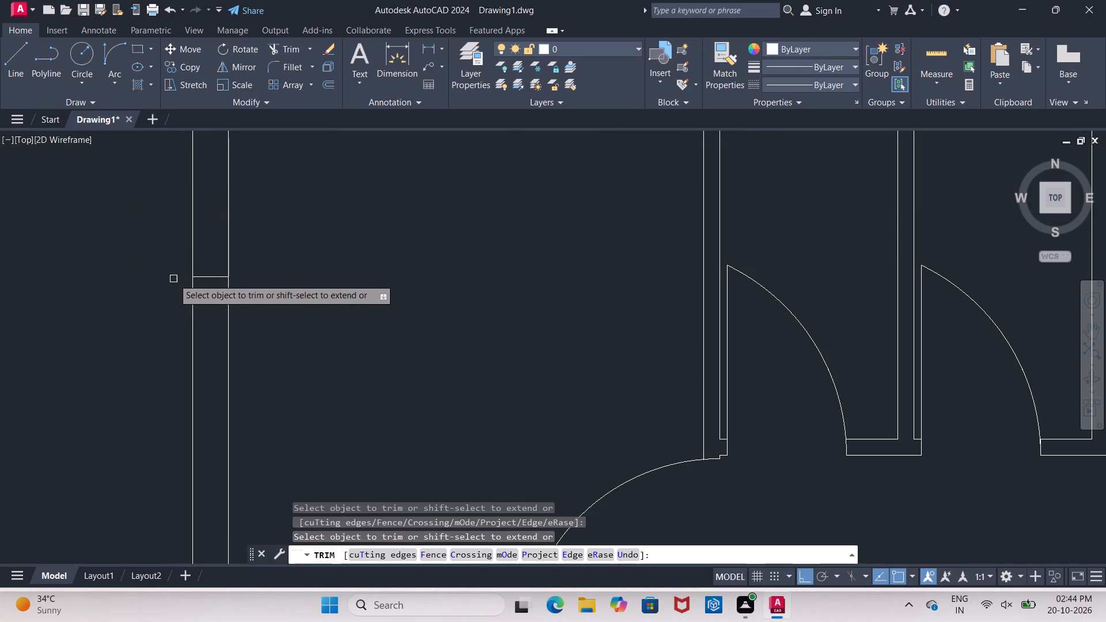
pyautogui.press('Escape')
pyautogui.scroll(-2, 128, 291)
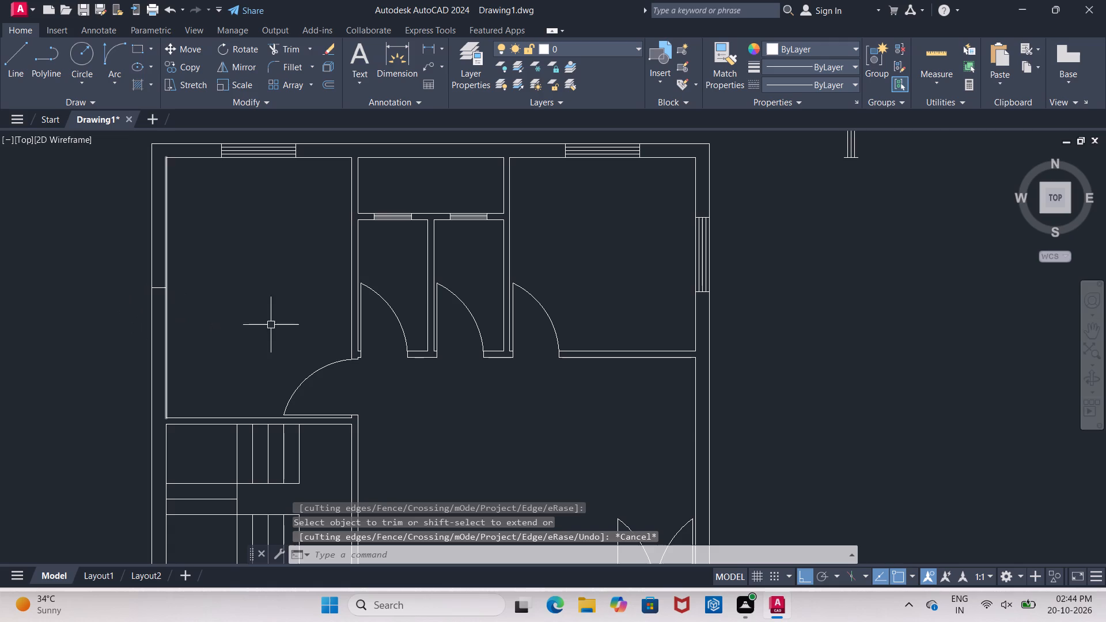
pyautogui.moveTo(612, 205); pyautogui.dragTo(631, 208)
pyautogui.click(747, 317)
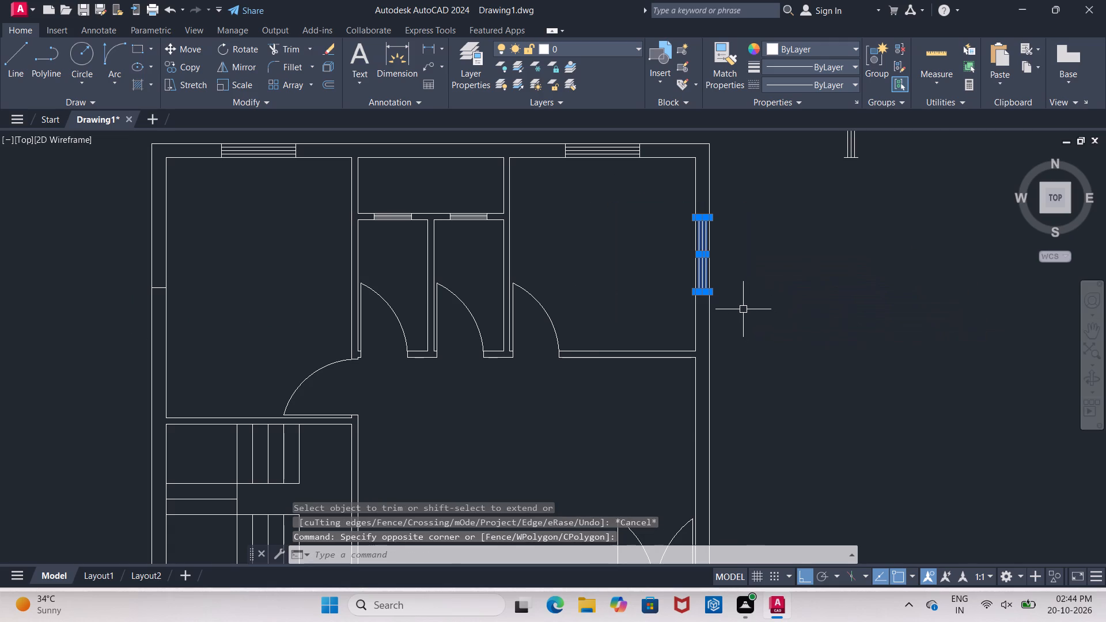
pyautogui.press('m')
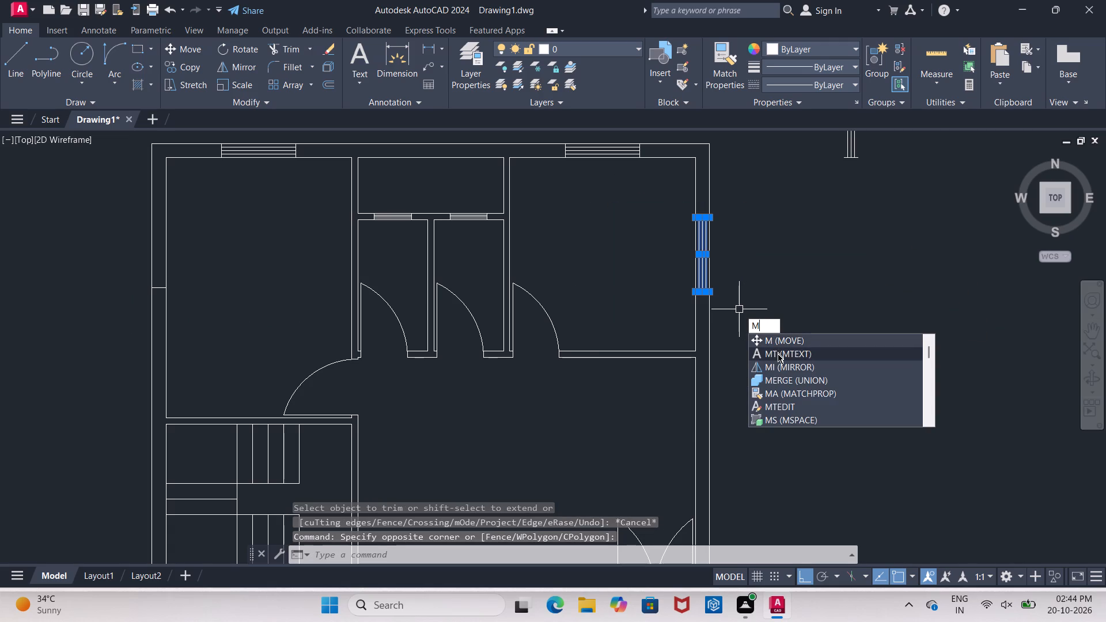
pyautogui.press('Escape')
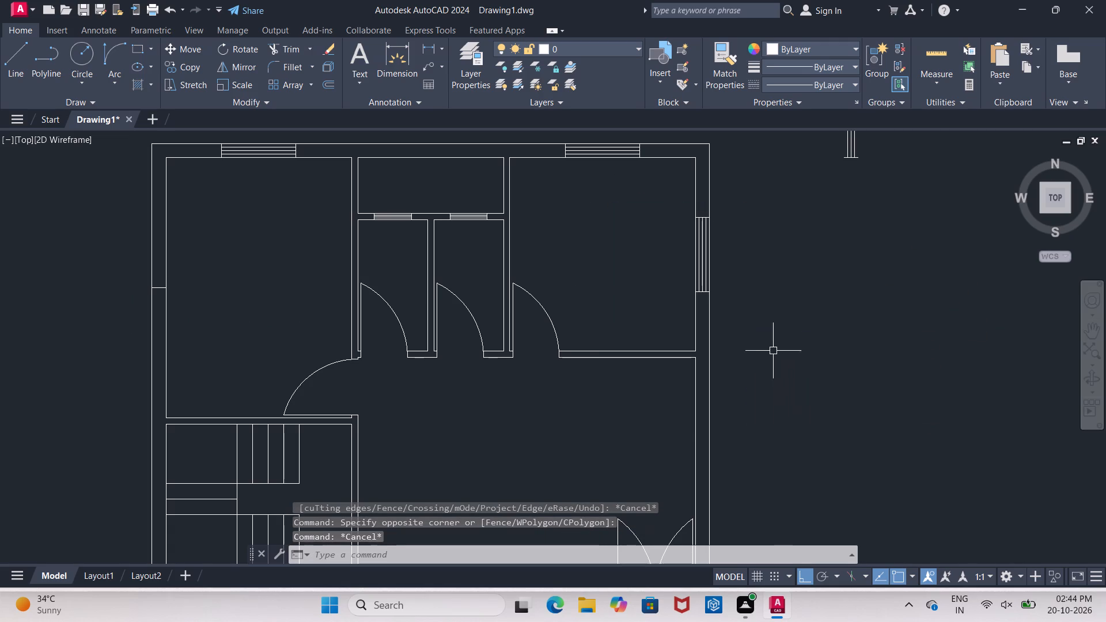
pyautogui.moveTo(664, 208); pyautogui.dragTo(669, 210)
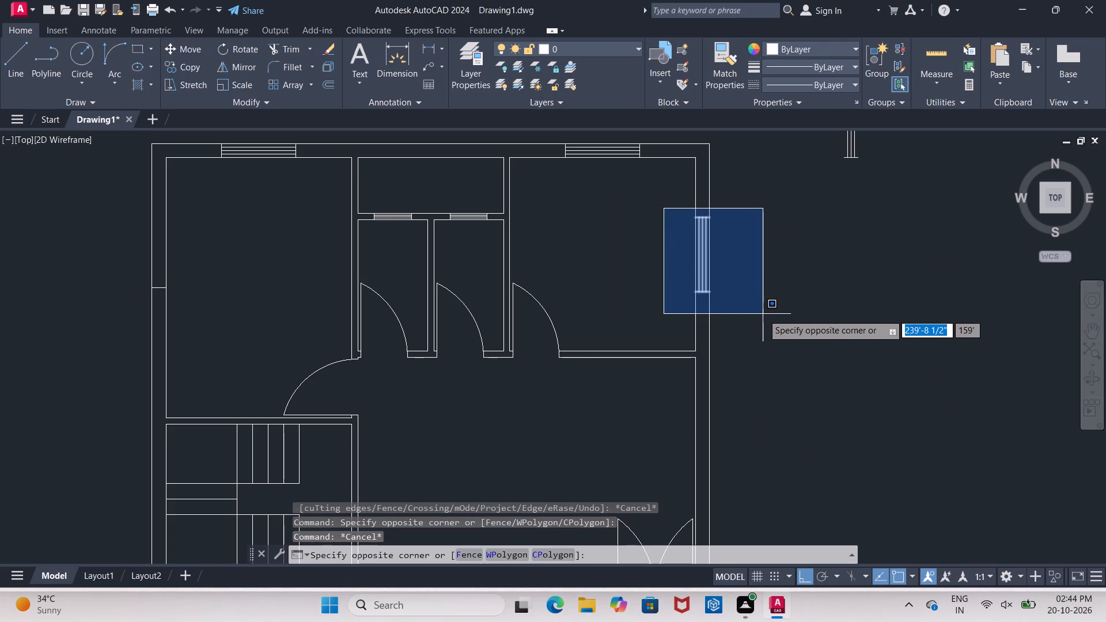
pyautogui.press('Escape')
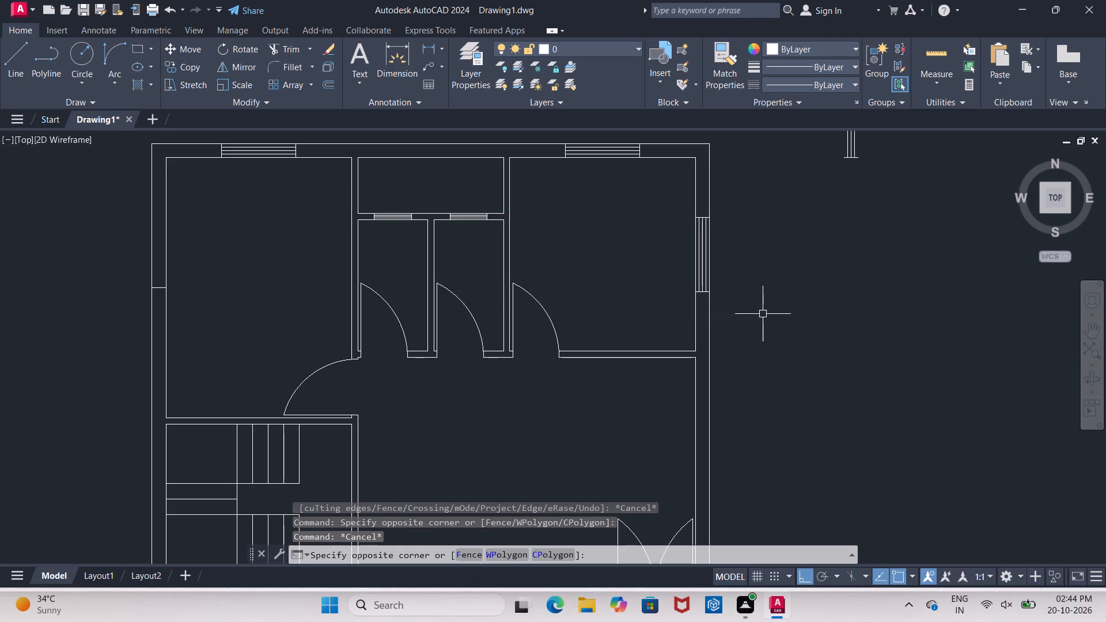
# Copy the right wall's window from its centre midpoint to the midpoint of the reference line across the top-left room's left wall.
pyautogui.moveTo(659, 195); pyautogui.dragTo(664, 205)
pyautogui.click(782, 345)
pyautogui.press('c')
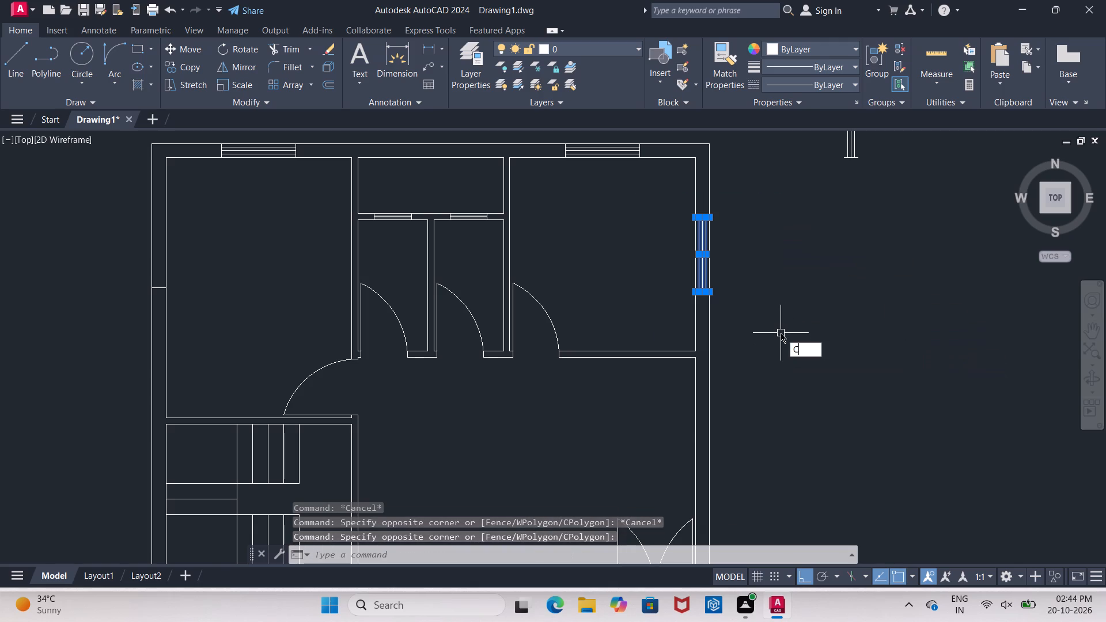
pyautogui.click(815, 402)
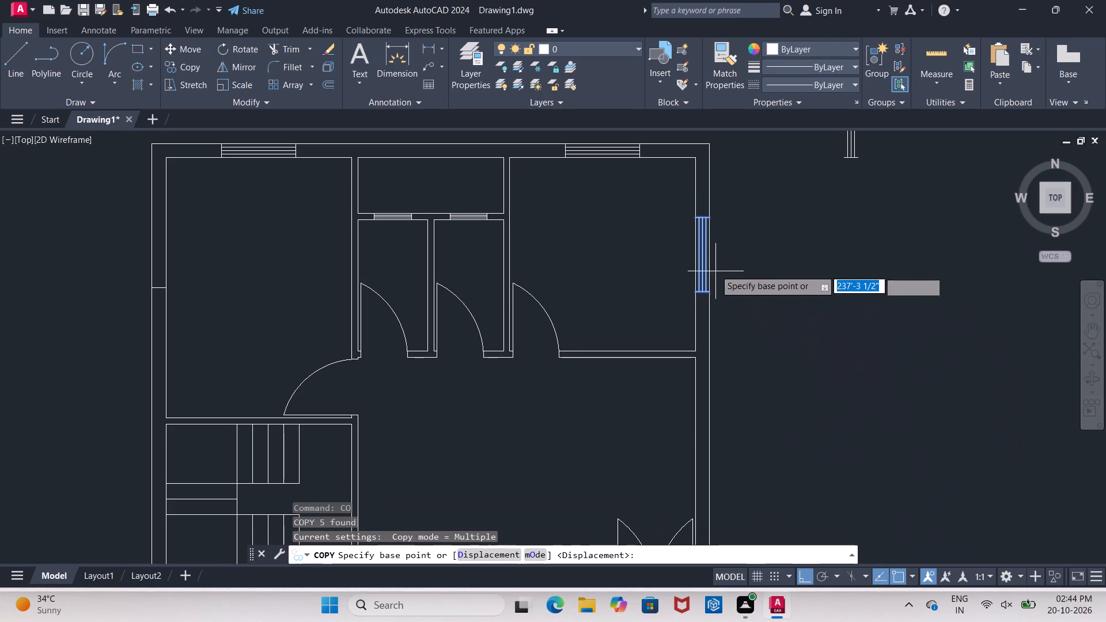
pyautogui.click(702, 253)
pyautogui.scroll(2, 175, 281)
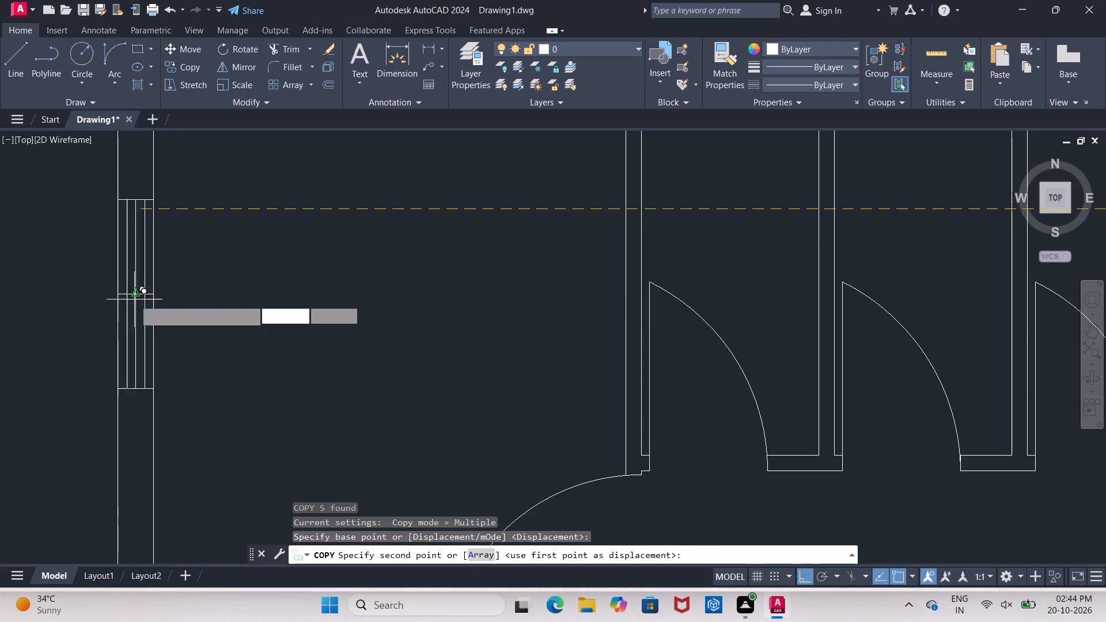
pyautogui.click(129, 293)
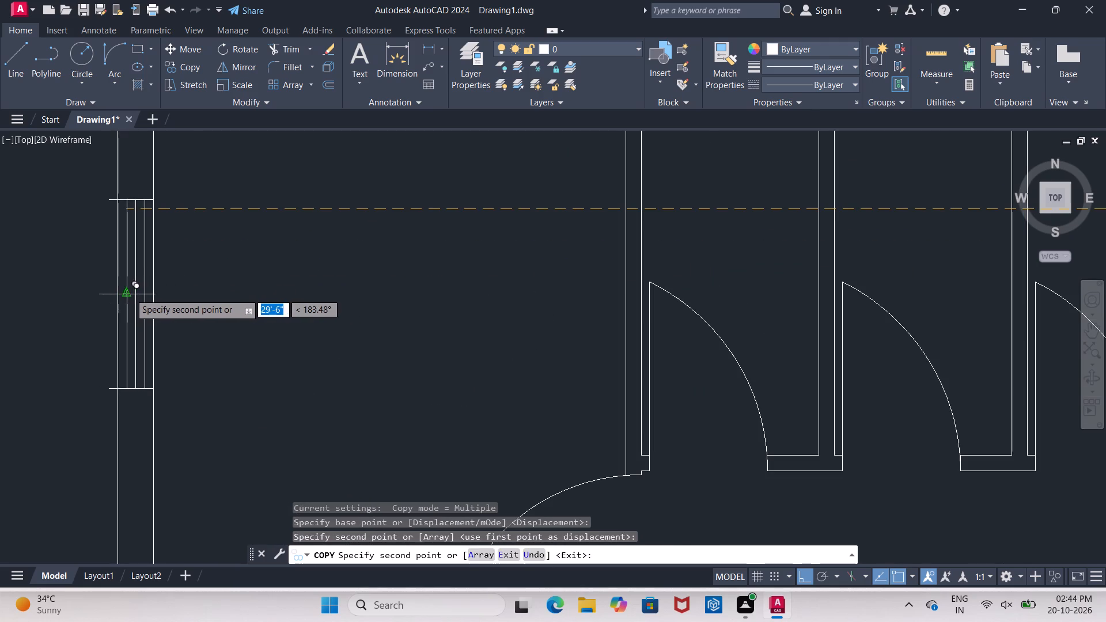
pyautogui.press('Escape')
# Delete the horizontal reference line crossing the top-left room's new left-wall window.
pyautogui.scroll(5, 145, 294)
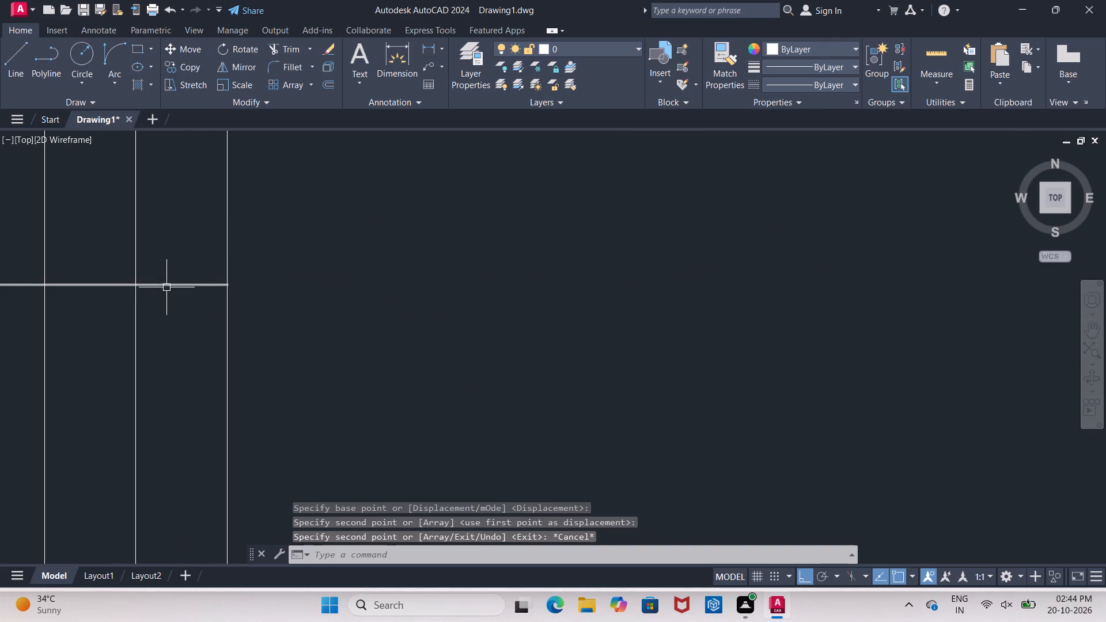
pyautogui.click(166, 283)
pyautogui.press('Delete')
pyautogui.scroll(-7, 213, 258)
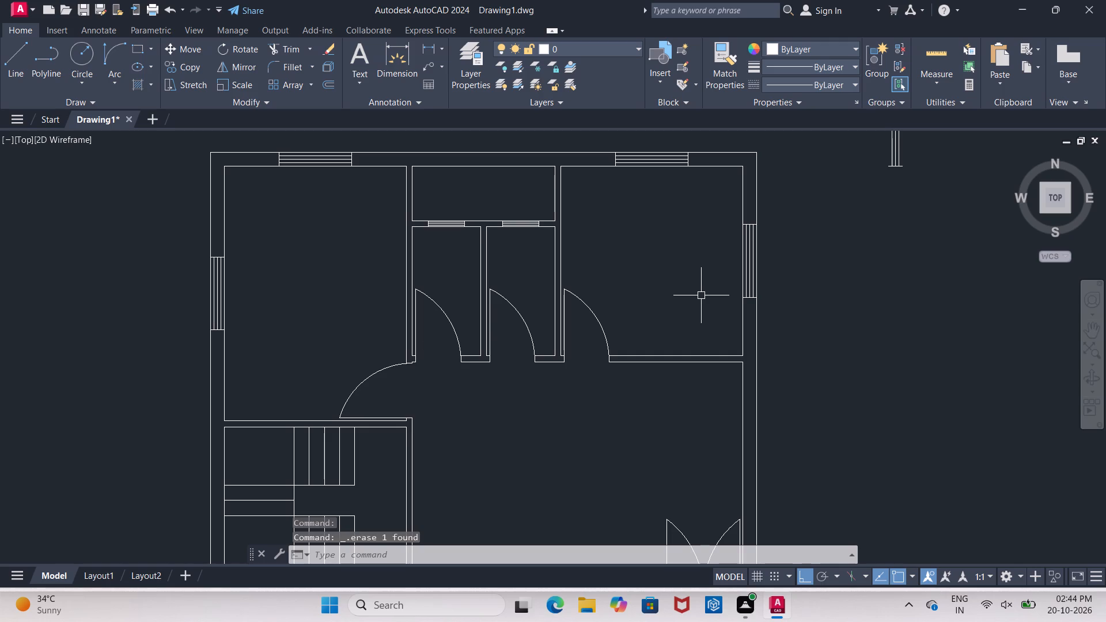
# Draw a horizontal reference line from the midpoint of the central hall's right inner wall line past the outer wall line.
pyautogui.scroll(-2, 709, 287)
pyautogui.scroll(3, 766, 397)
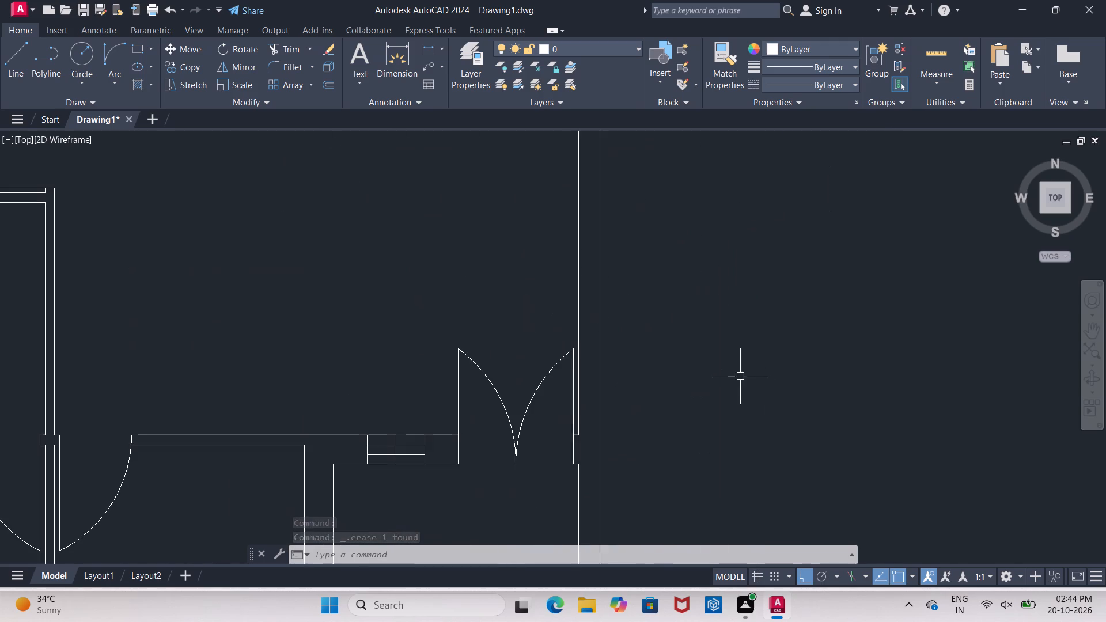
pyautogui.press('l')
pyautogui.press('Return')
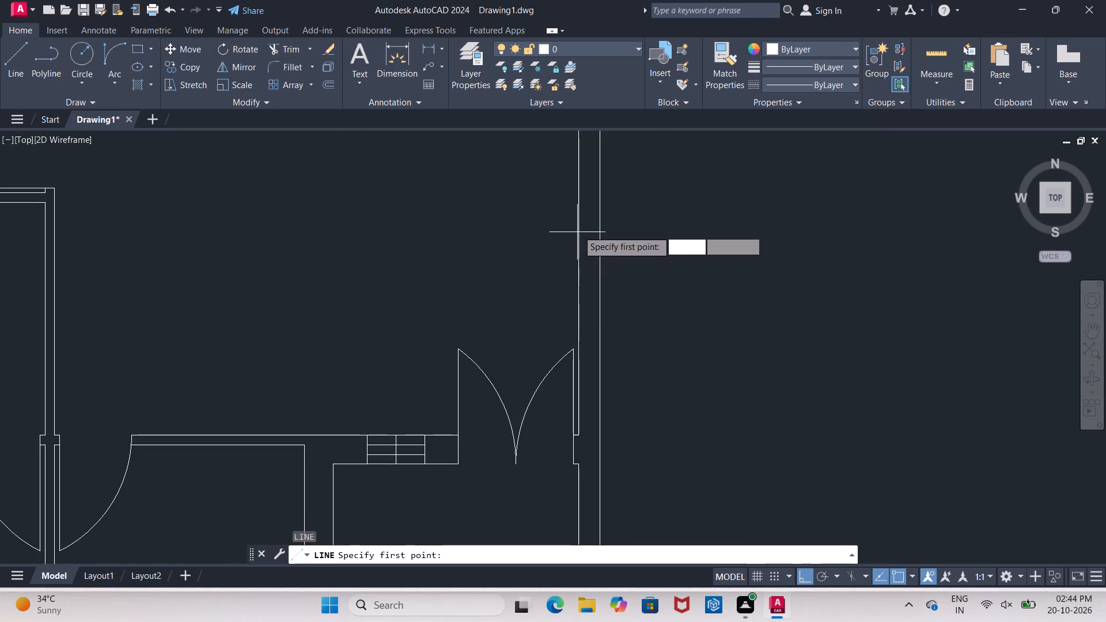
pyautogui.click(578, 268)
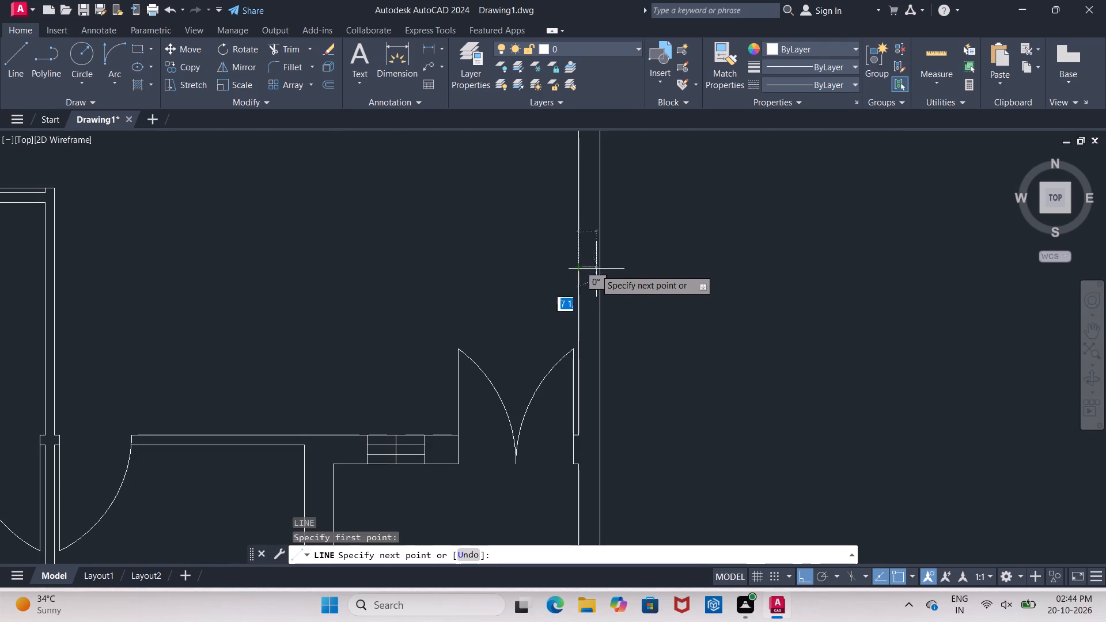
pyautogui.click(654, 260)
pyautogui.scroll(-4, 628, 240)
pyautogui.press('Return')
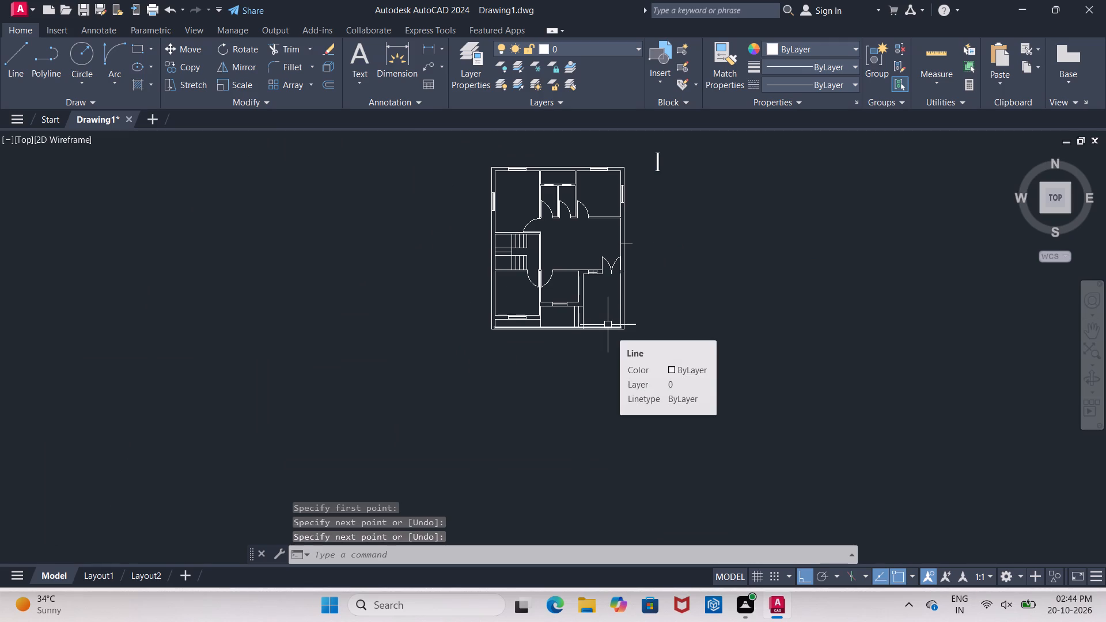
# Draw a horizontal reference line from the midpoint of the bottom-left room's left inner wall line past the outer wall line.
pyautogui.scroll(-2, 629, 327)
pyautogui.scroll(5, 614, 306)
pyautogui.scroll(-1, 349, 313)
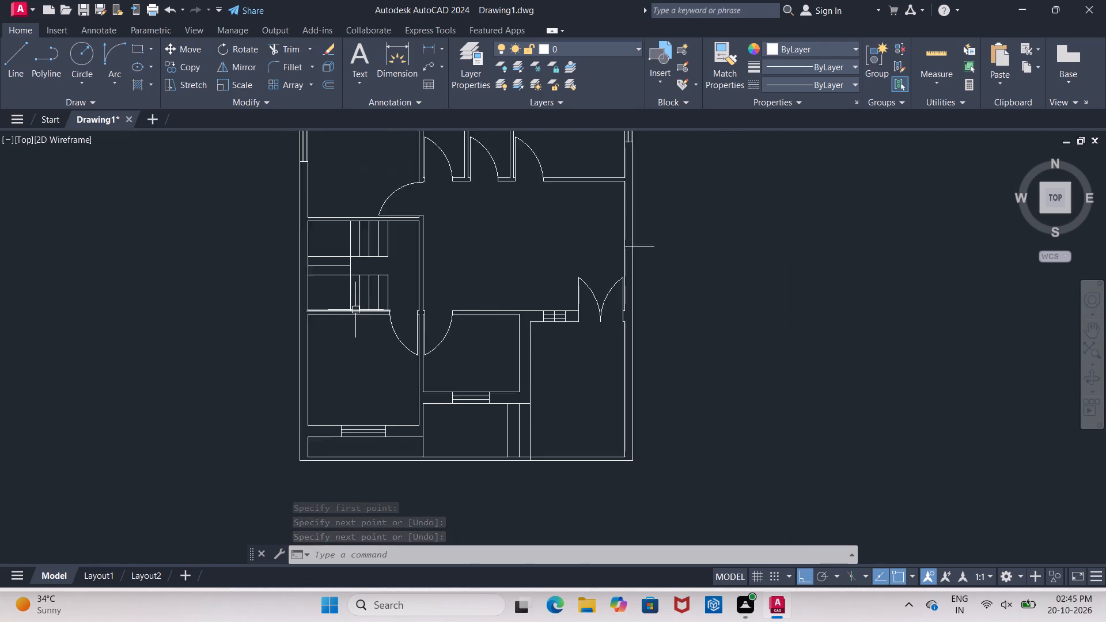
pyautogui.scroll(-1, 356, 310)
pyautogui.scroll(3, 335, 359)
pyautogui.press('Return')
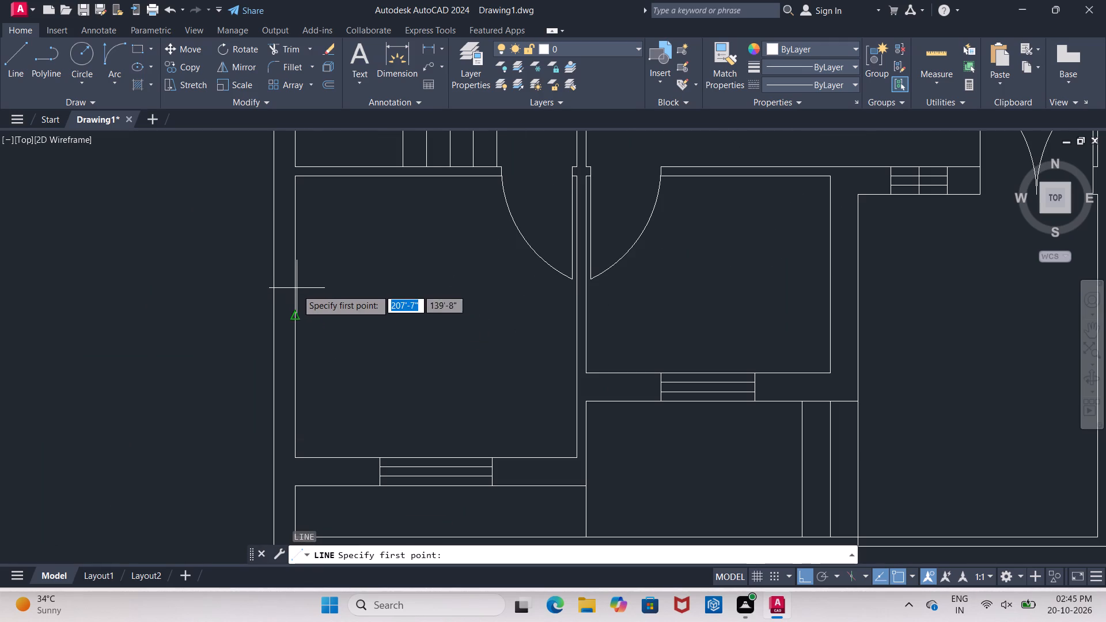
pyautogui.click(293, 317)
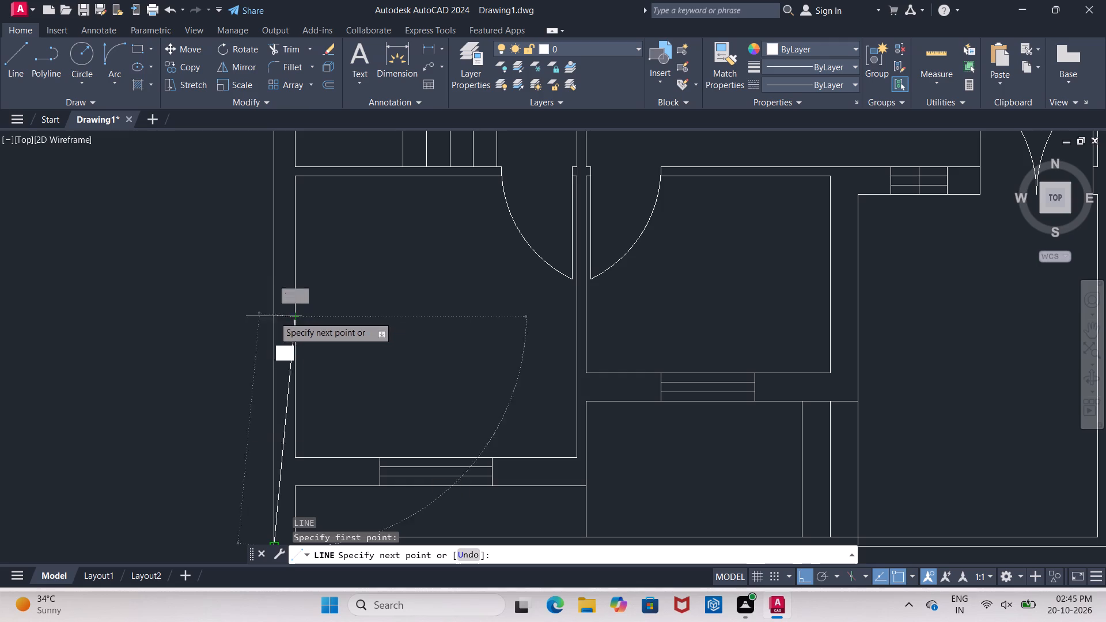
pyautogui.click(238, 313)
pyautogui.press('Return')
# Trim both new reference lines' overhangs beyond the left and right outer wall lines, using all objects as cutting edges.
pyautogui.write('TR')
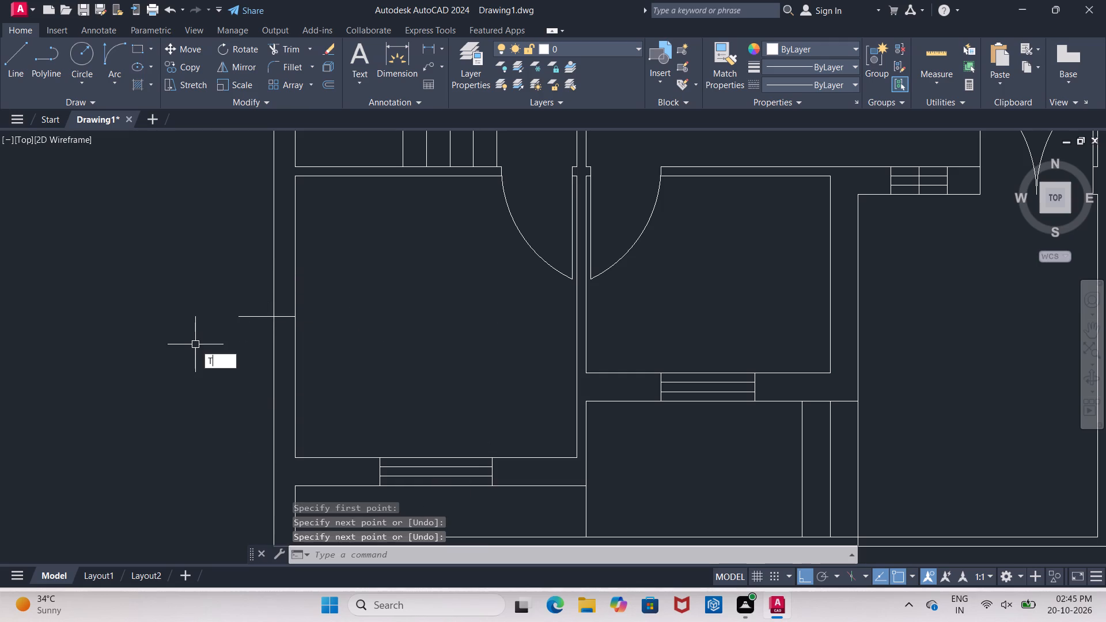
pyautogui.press('Return')
pyautogui.press('Return')
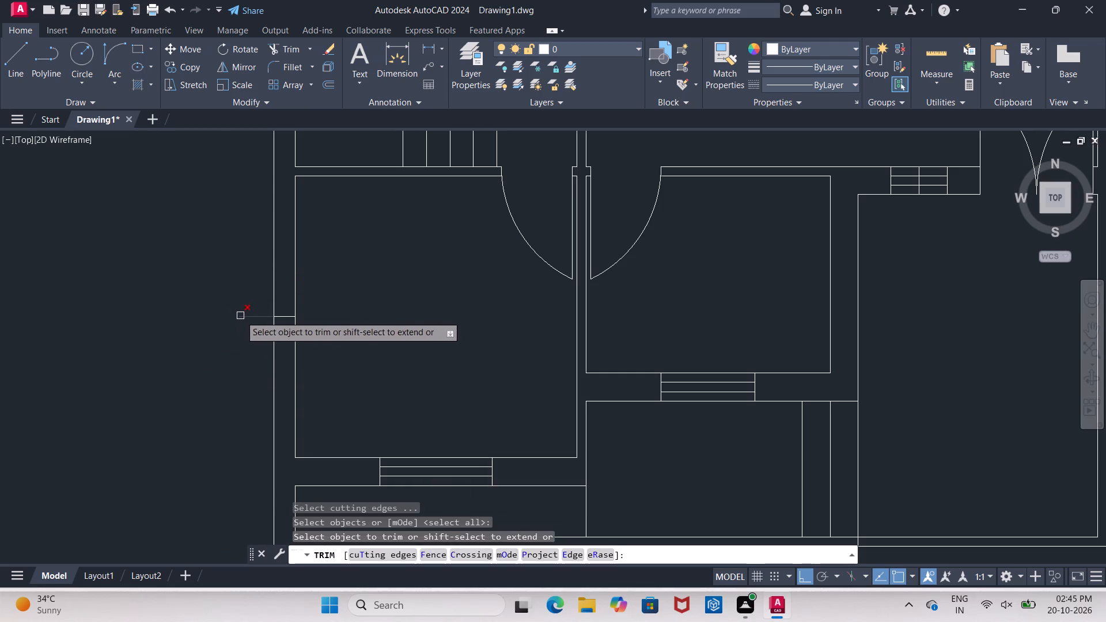
pyautogui.click(241, 316)
pyautogui.scroll(-4, 143, 323)
pyautogui.scroll(4, 288, 309)
pyautogui.click(276, 202)
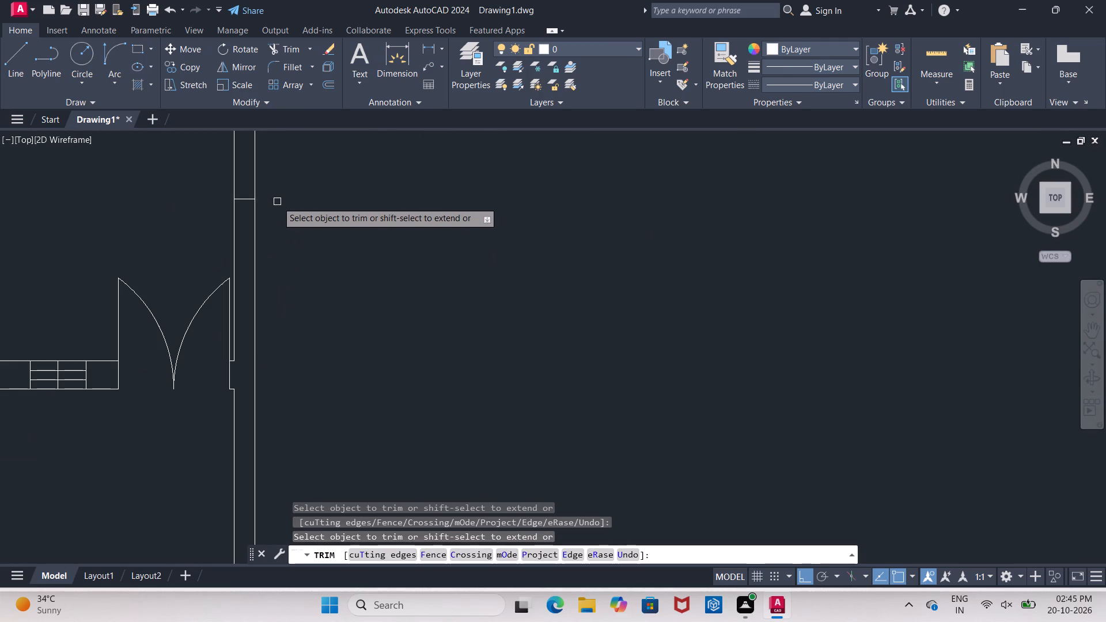
pyautogui.scroll(-4, 290, 225)
pyautogui.scroll(1, 234, 240)
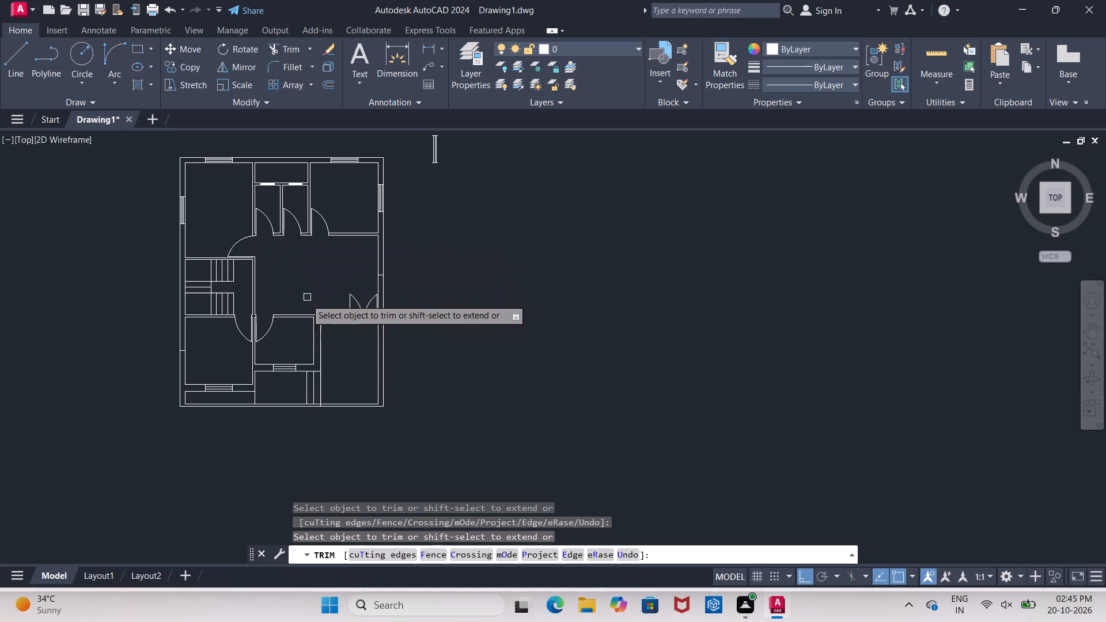
pyautogui.scroll(2, 200, 345)
pyautogui.press('Escape')
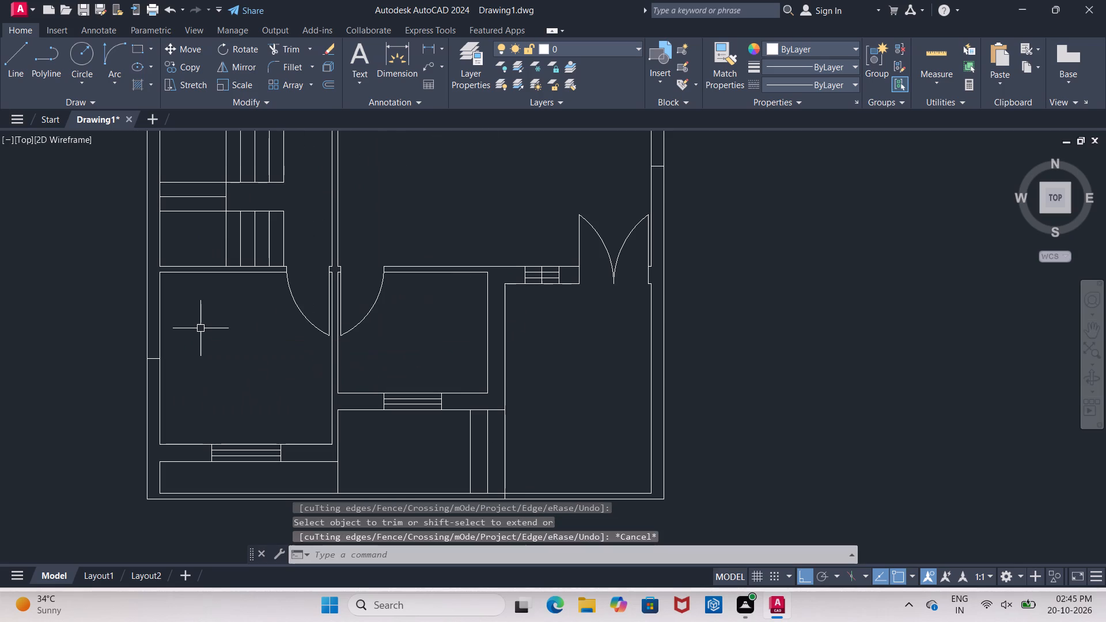
# Copy the spare vertical window outside the plan from its centre to the reference line's midpoint in the bottom-left room's left wall.
pyautogui.scroll(-2, 230, 342)
pyautogui.scroll(1, 389, 222)
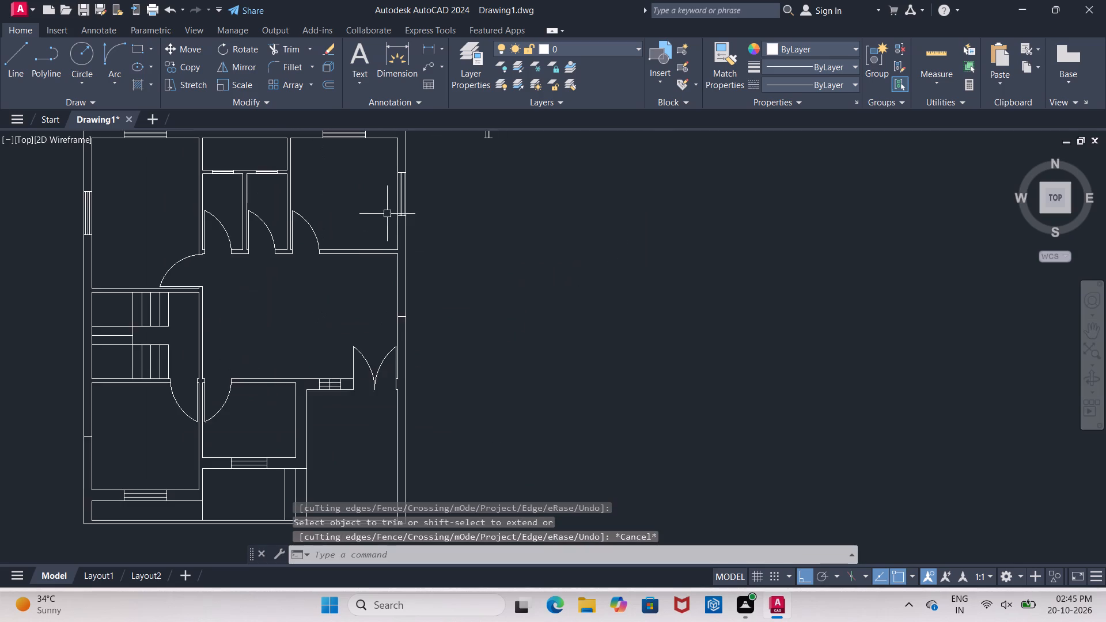
pyautogui.scroll(-1, 429, 246)
pyautogui.moveTo(438, 142); pyautogui.dragTo(450, 144)
pyautogui.click(486, 204)
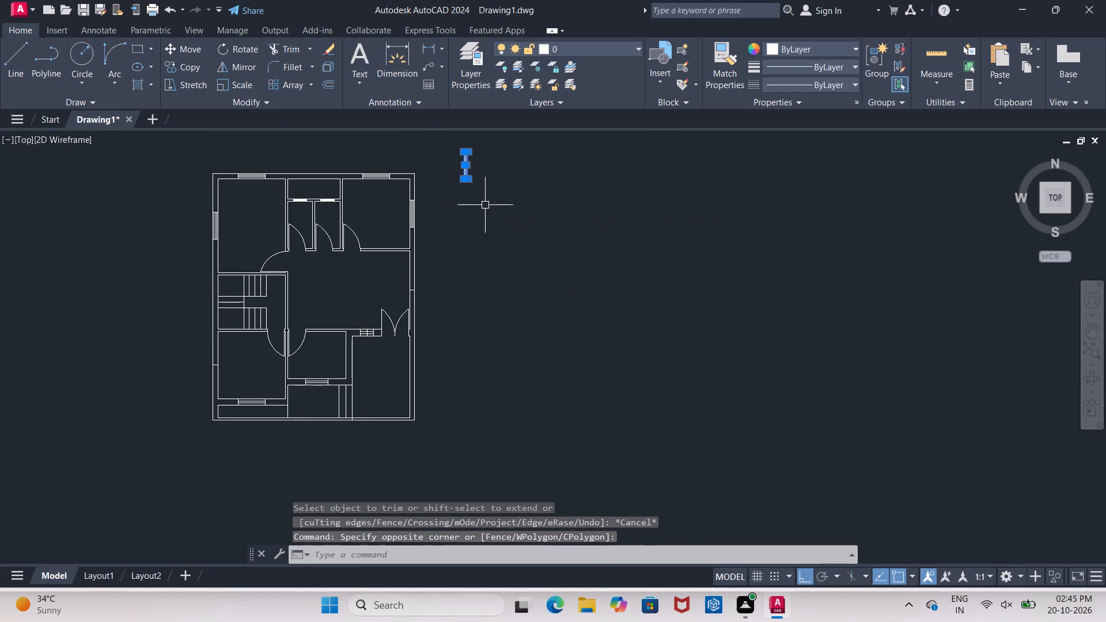
pyautogui.press('c')
pyautogui.click(529, 276)
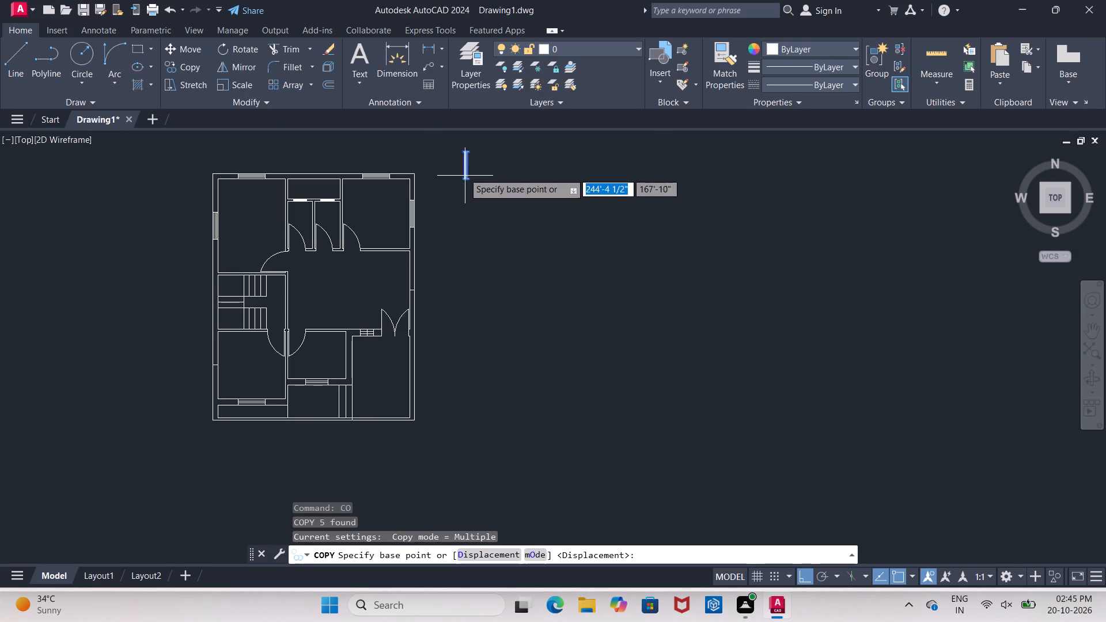
pyautogui.scroll(5, 461, 166)
pyautogui.click(478, 168)
pyautogui.scroll(-5, 478, 167)
pyautogui.scroll(2, 323, 301)
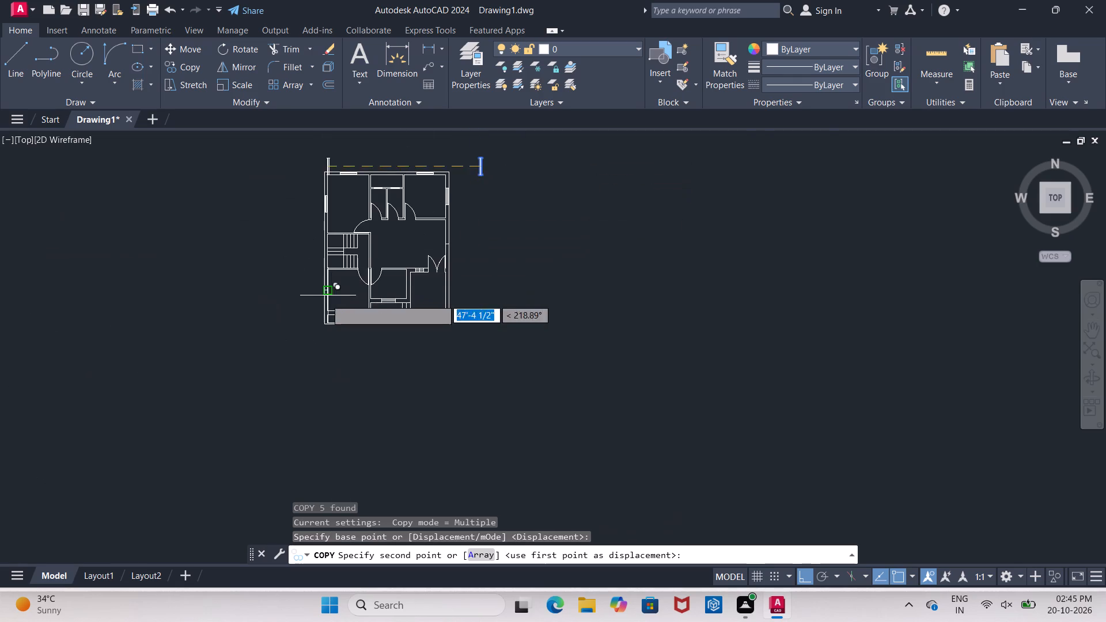
pyautogui.scroll(3, 323, 301)
pyautogui.click(335, 191)
# Place another copy of the spare window at the midpoint of the reference line in the central hall's right wall.
pyautogui.scroll(-3, 308, 218)
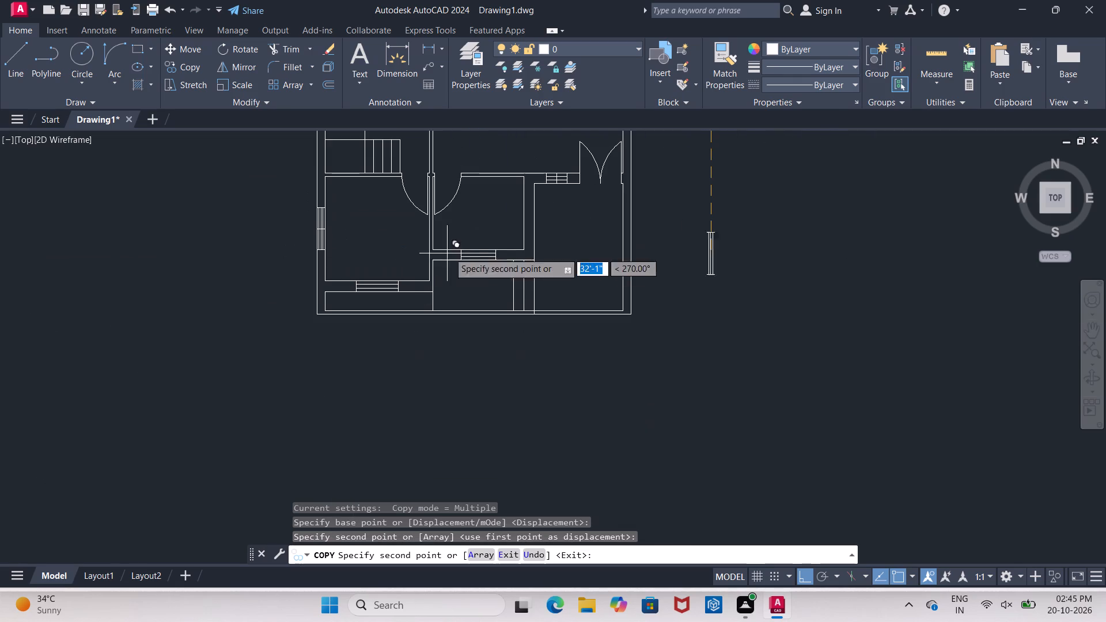
pyautogui.scroll(-3, 509, 266)
pyautogui.scroll(6, 564, 210)
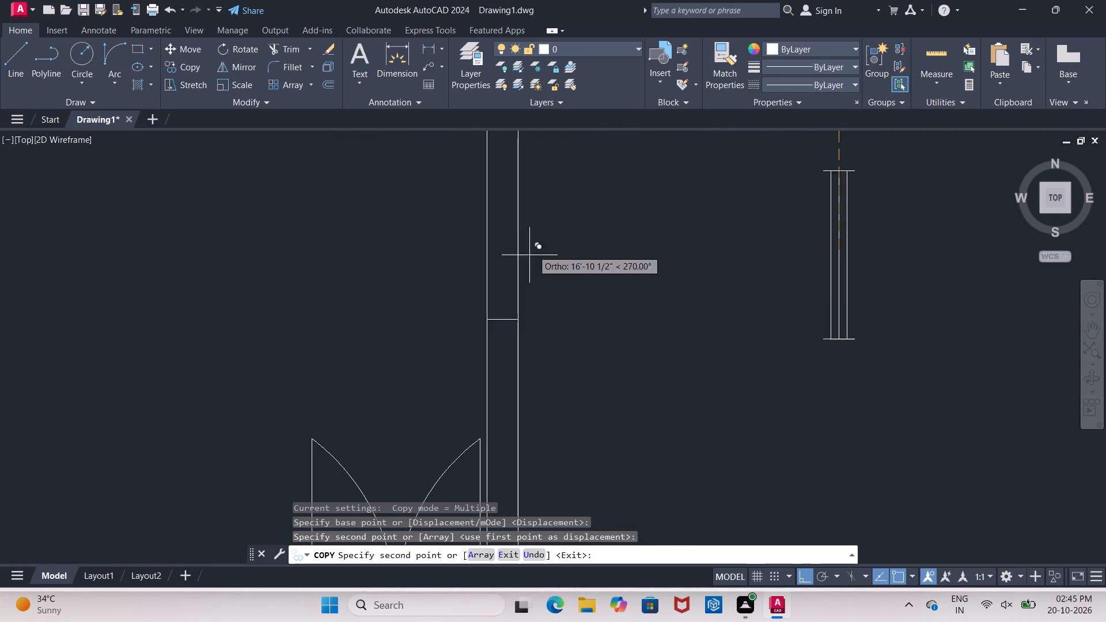
pyautogui.click(503, 316)
pyautogui.press('Escape')
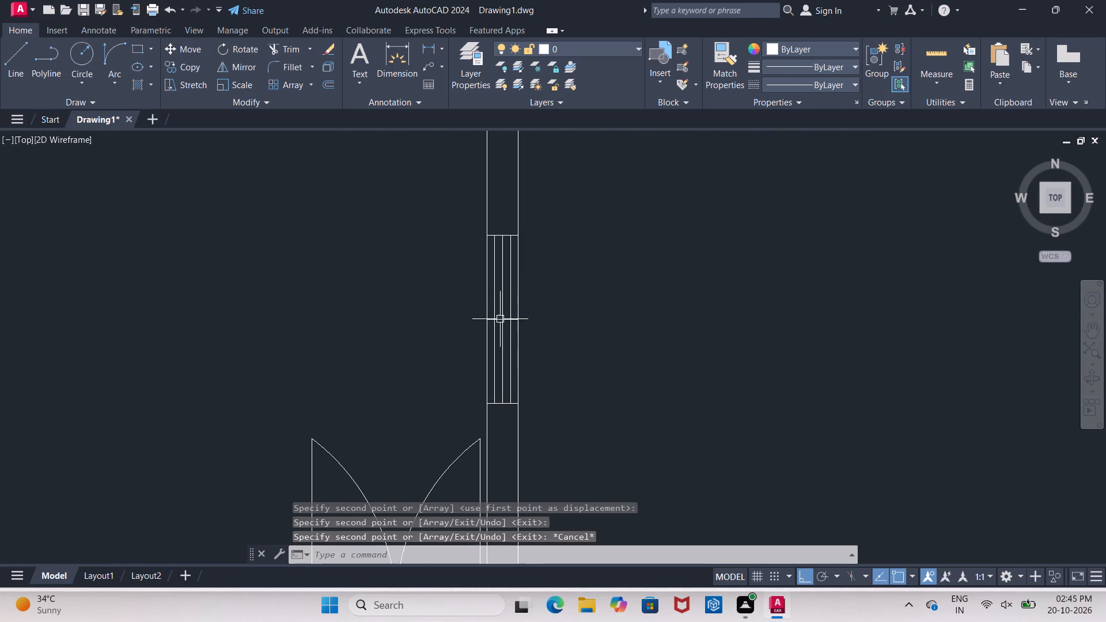
# Delete the horizontal reference lines crossing the central hall's right-wall window and the bottom-left room's left-wall window.
pyautogui.scroll(4, 499, 319)
pyautogui.click(491, 318)
pyautogui.press('Delete')
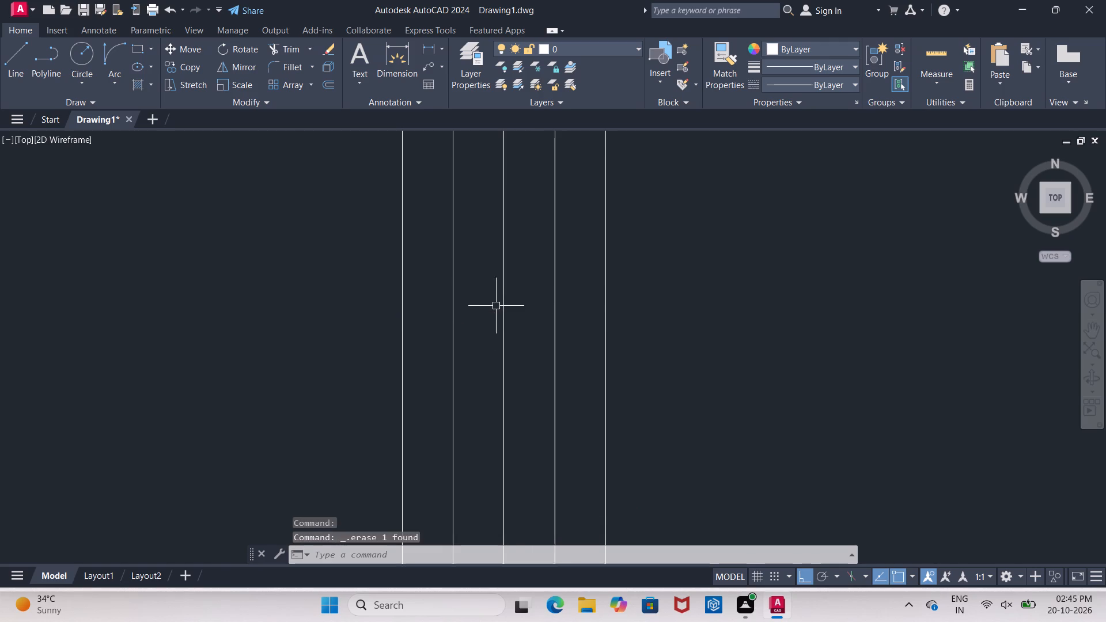
pyautogui.scroll(-6, 501, 301)
pyautogui.scroll(-2, 180, 453)
pyautogui.scroll(8, 156, 476)
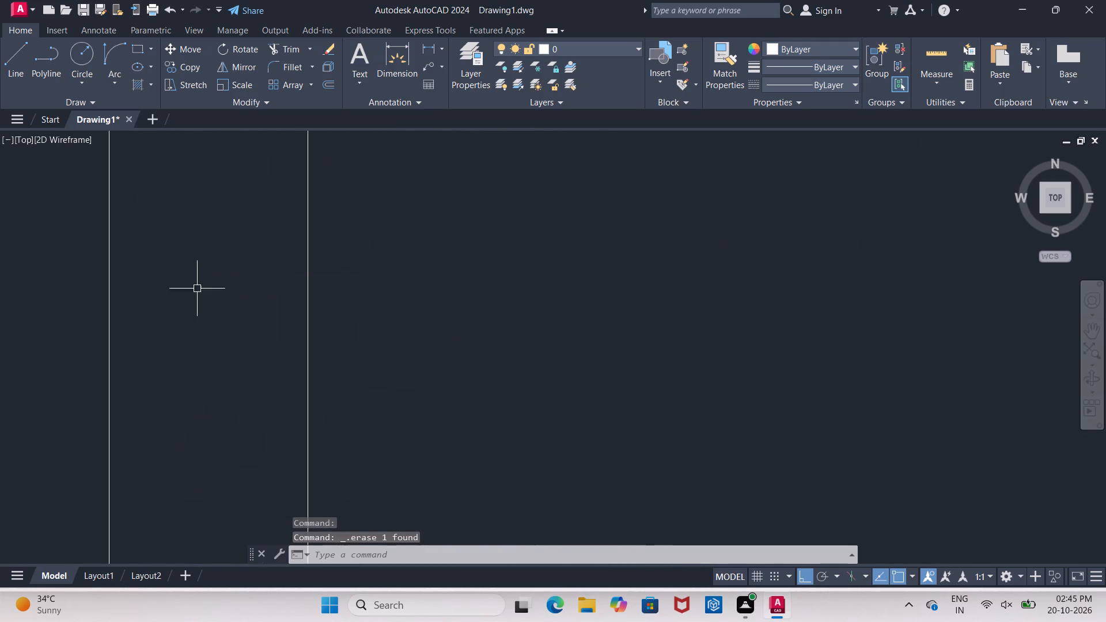
pyautogui.scroll(-3, 188, 314)
pyautogui.scroll(1, 208, 280)
pyautogui.scroll(-3, 201, 246)
pyautogui.scroll(4, 211, 287)
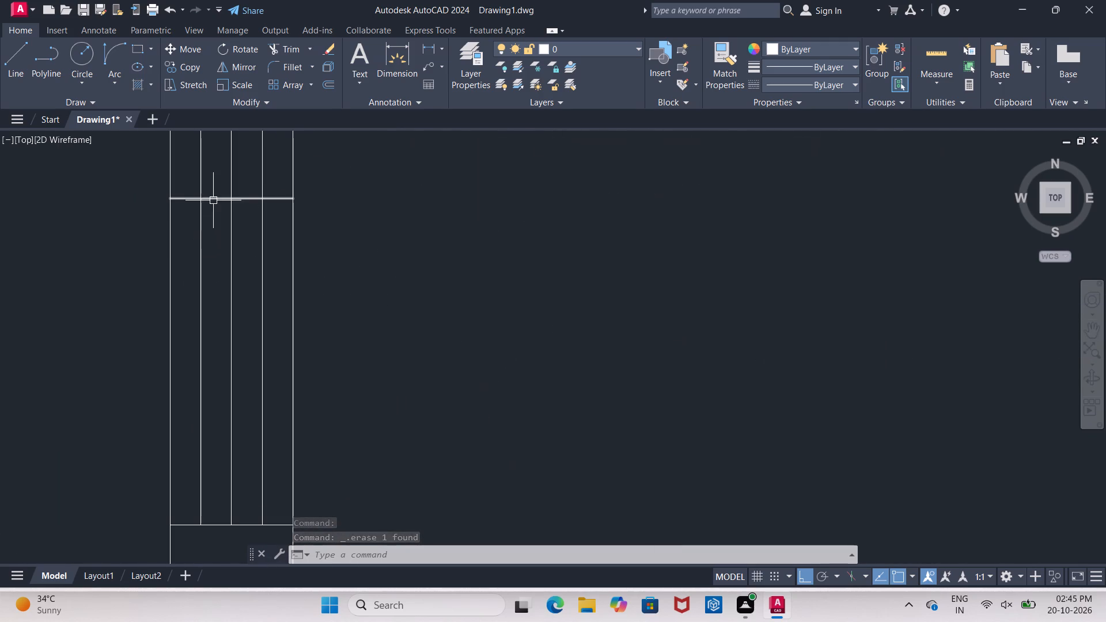
pyautogui.click(213, 199)
pyautogui.press('Delete')
pyautogui.scroll(-6, 224, 241)
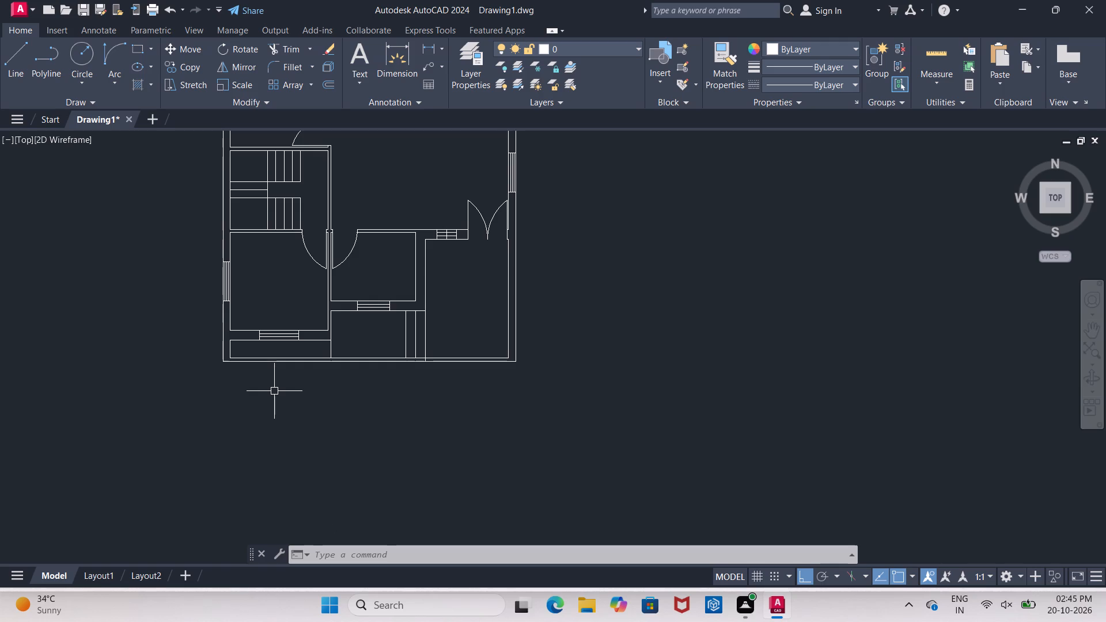
# Measure the depth of the narrow top-centre room along its right wall with the Dimension tool, without placing the dimension.
pyautogui.scroll(-2, 275, 443)
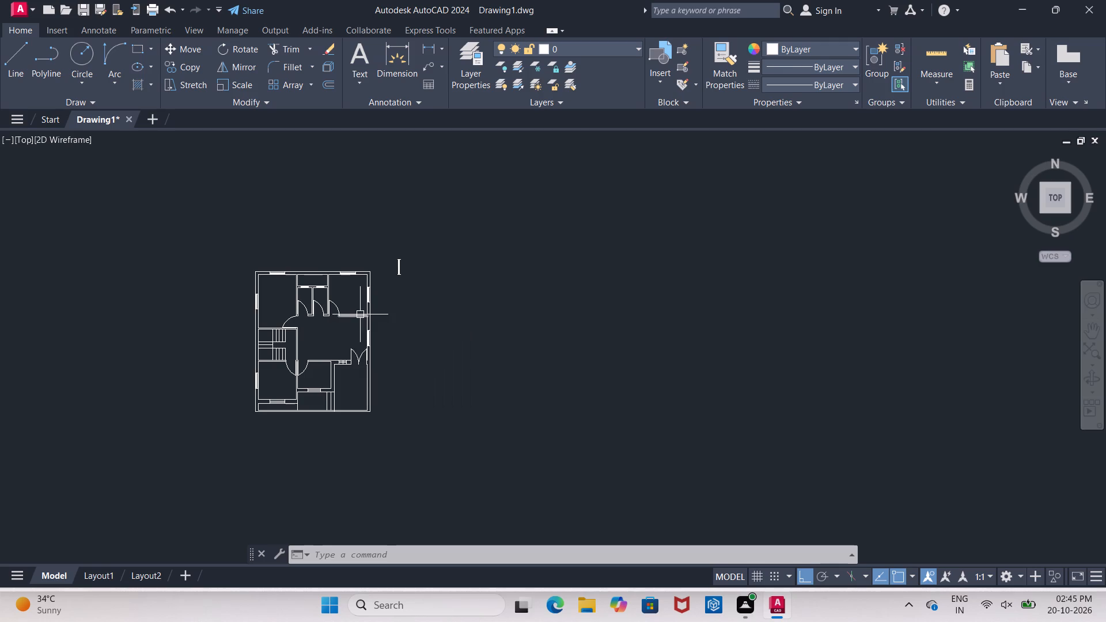
pyautogui.scroll(5, 306, 273)
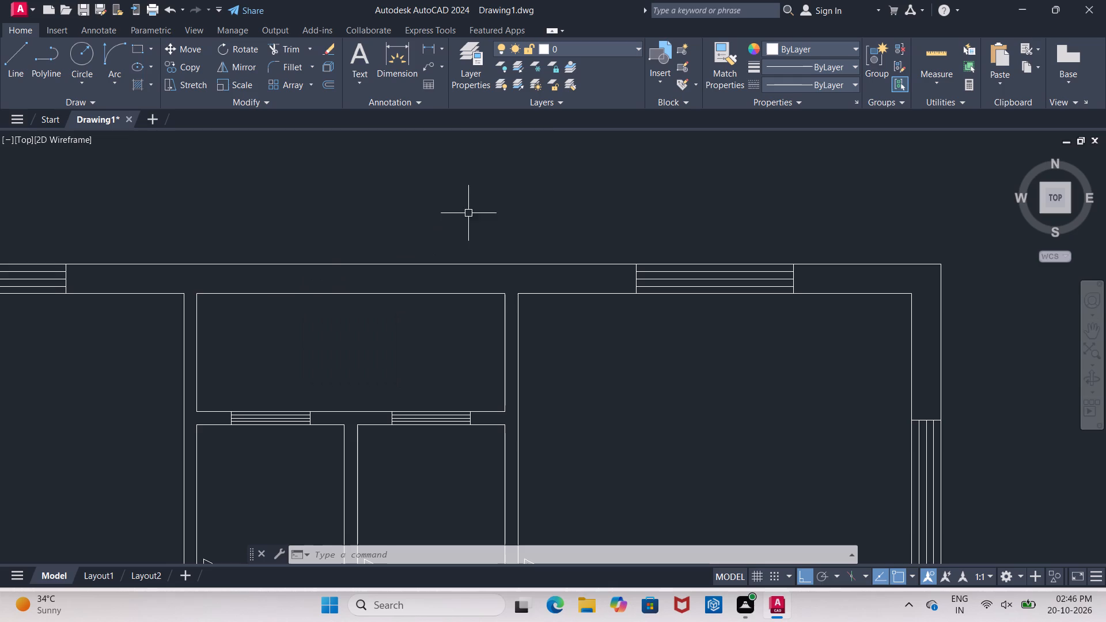
pyautogui.click(398, 59)
pyautogui.click(506, 294)
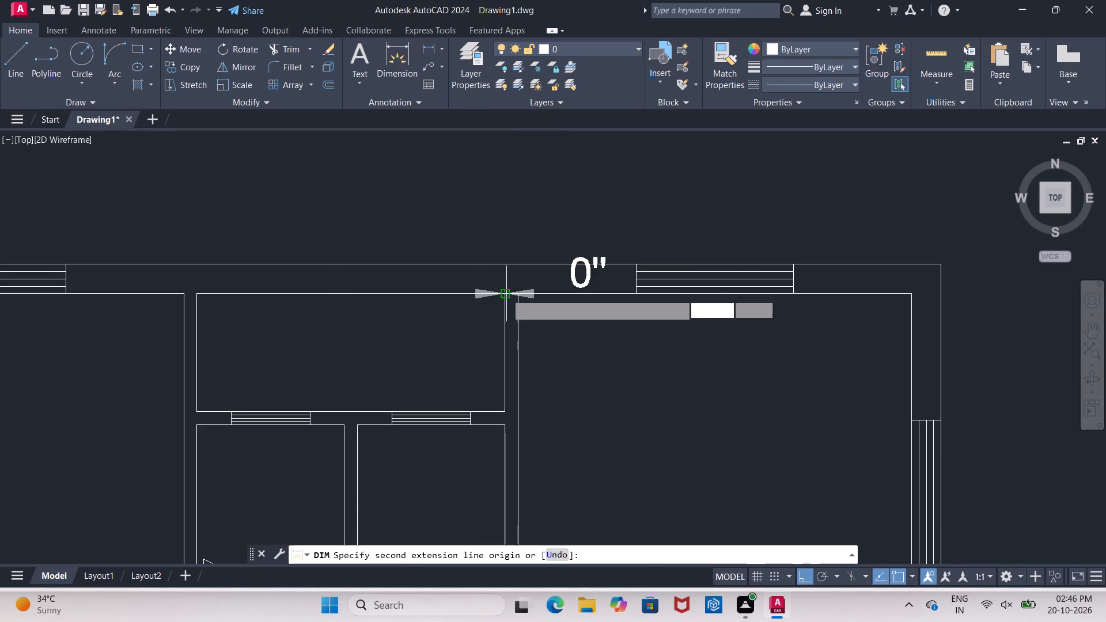
pyautogui.click(507, 412)
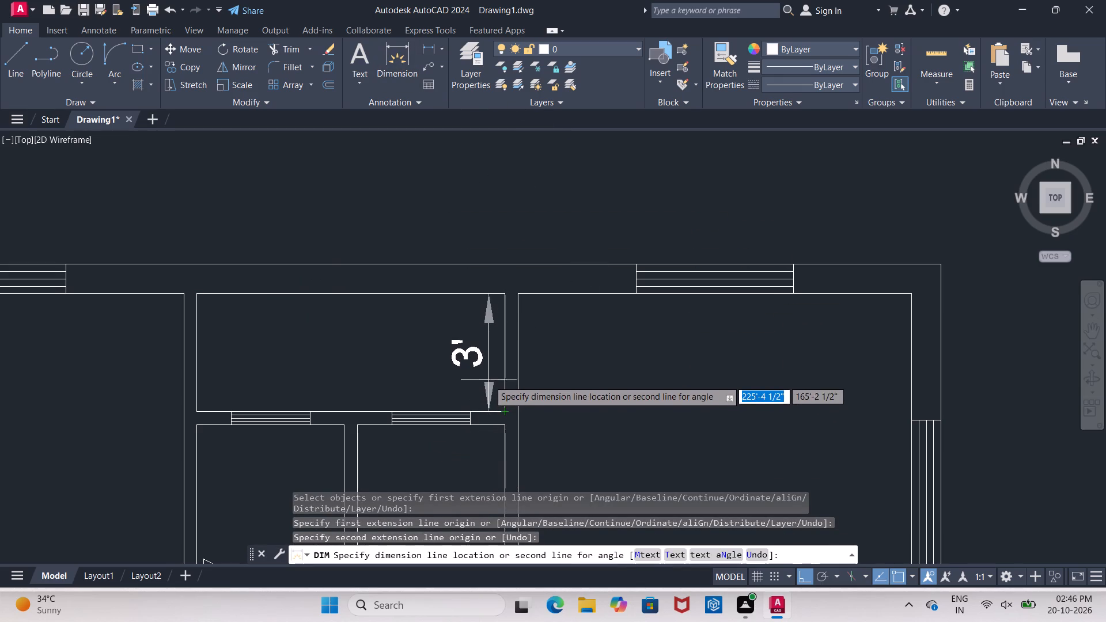
pyautogui.press('Escape')
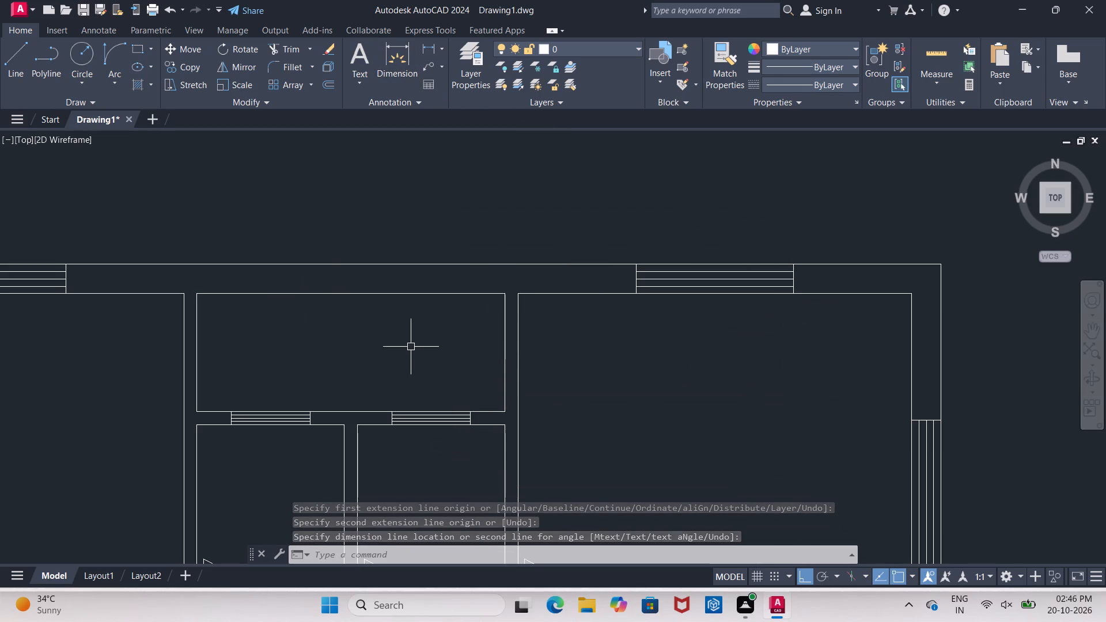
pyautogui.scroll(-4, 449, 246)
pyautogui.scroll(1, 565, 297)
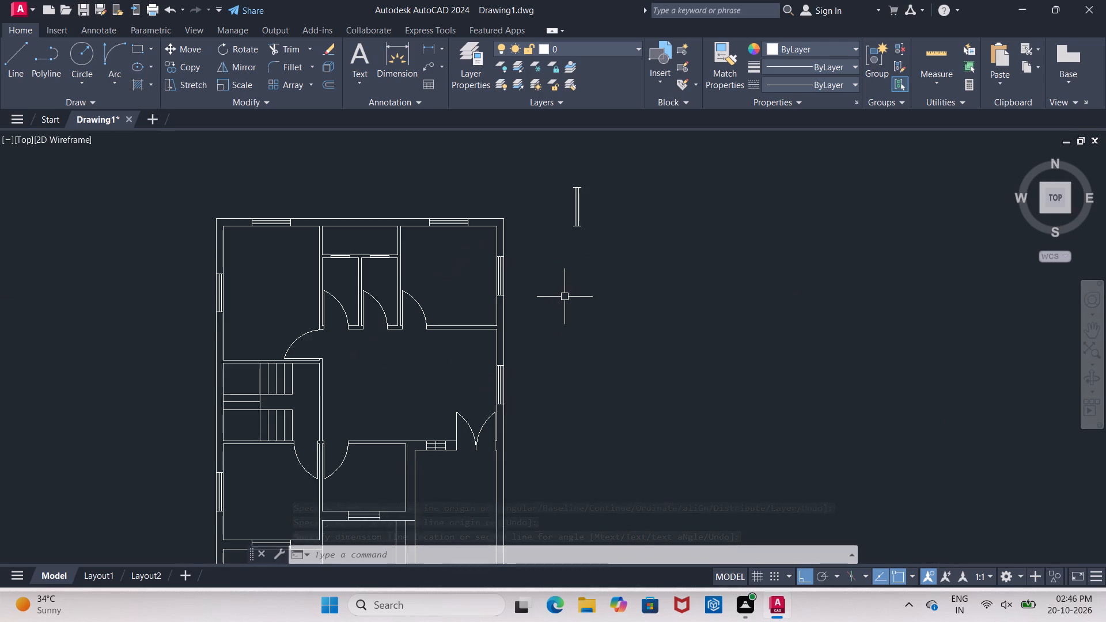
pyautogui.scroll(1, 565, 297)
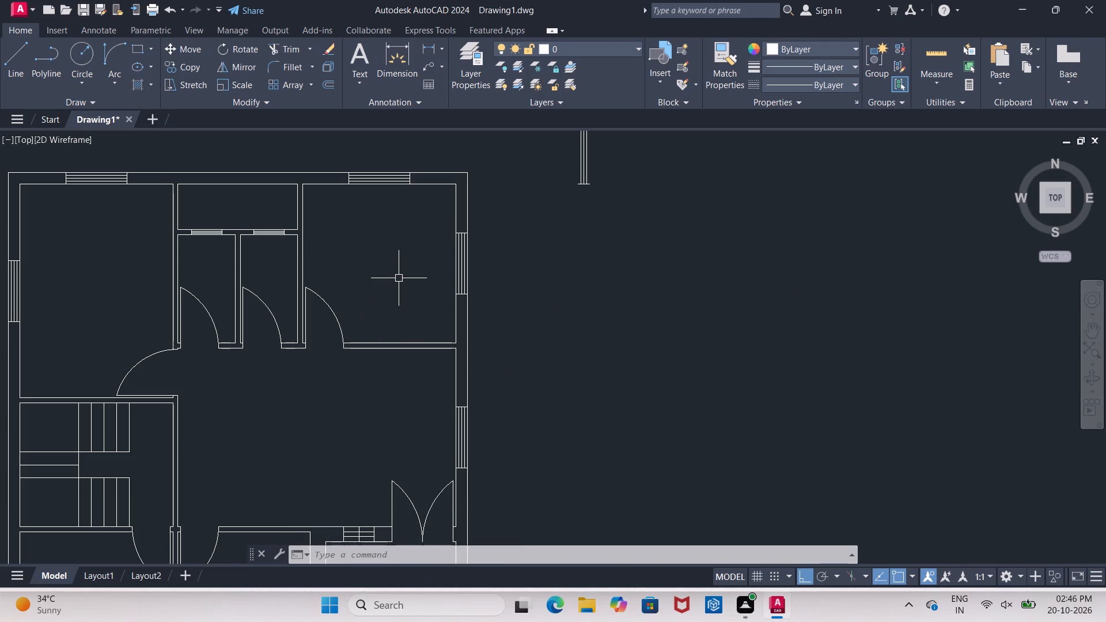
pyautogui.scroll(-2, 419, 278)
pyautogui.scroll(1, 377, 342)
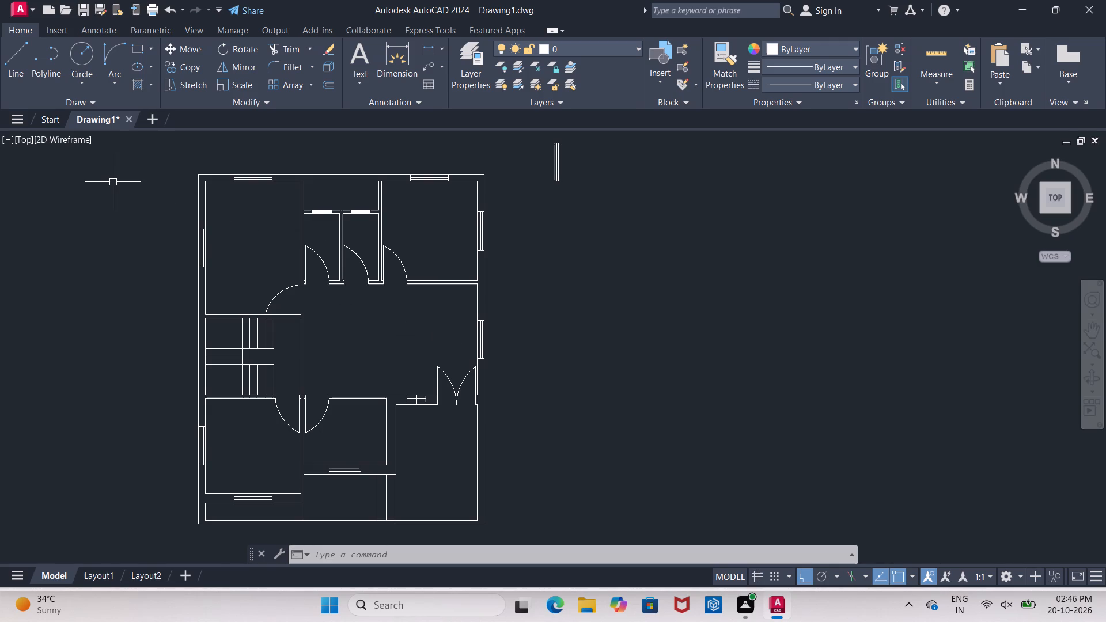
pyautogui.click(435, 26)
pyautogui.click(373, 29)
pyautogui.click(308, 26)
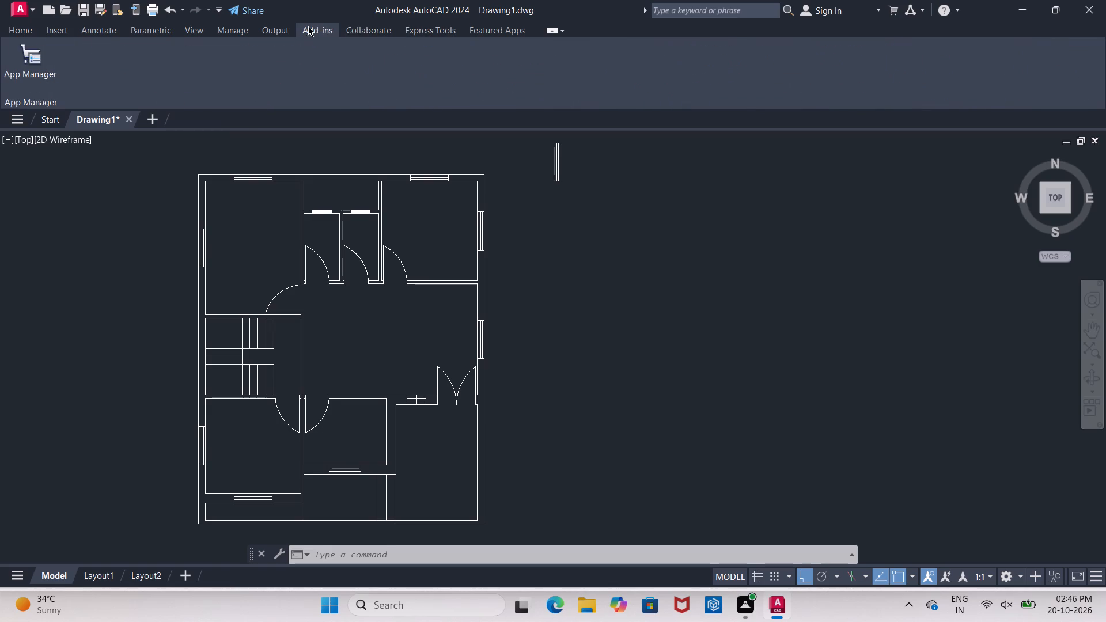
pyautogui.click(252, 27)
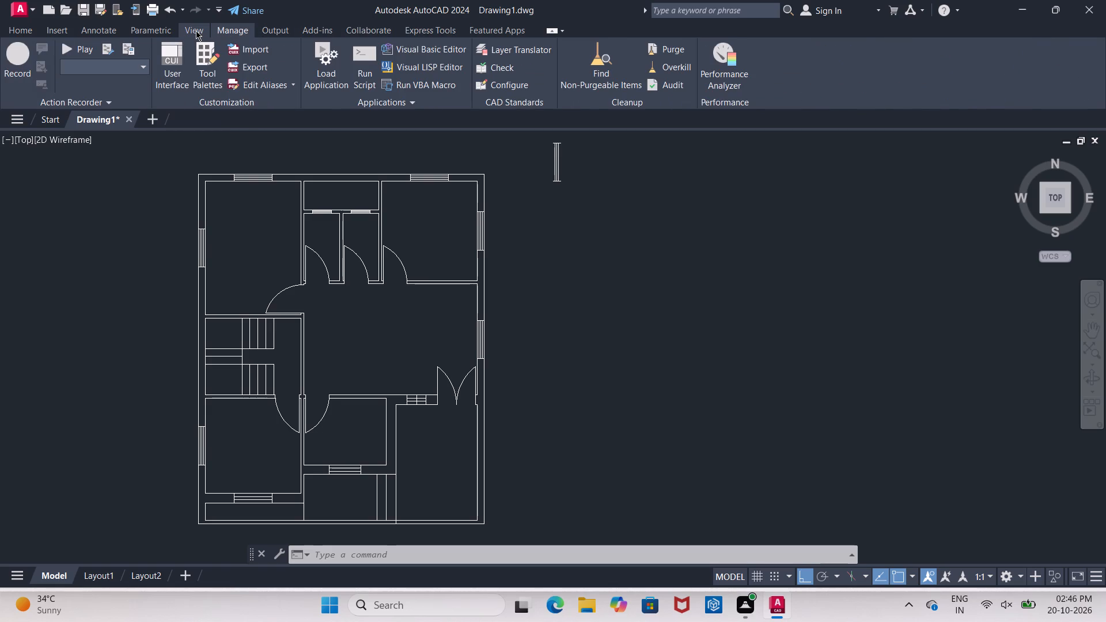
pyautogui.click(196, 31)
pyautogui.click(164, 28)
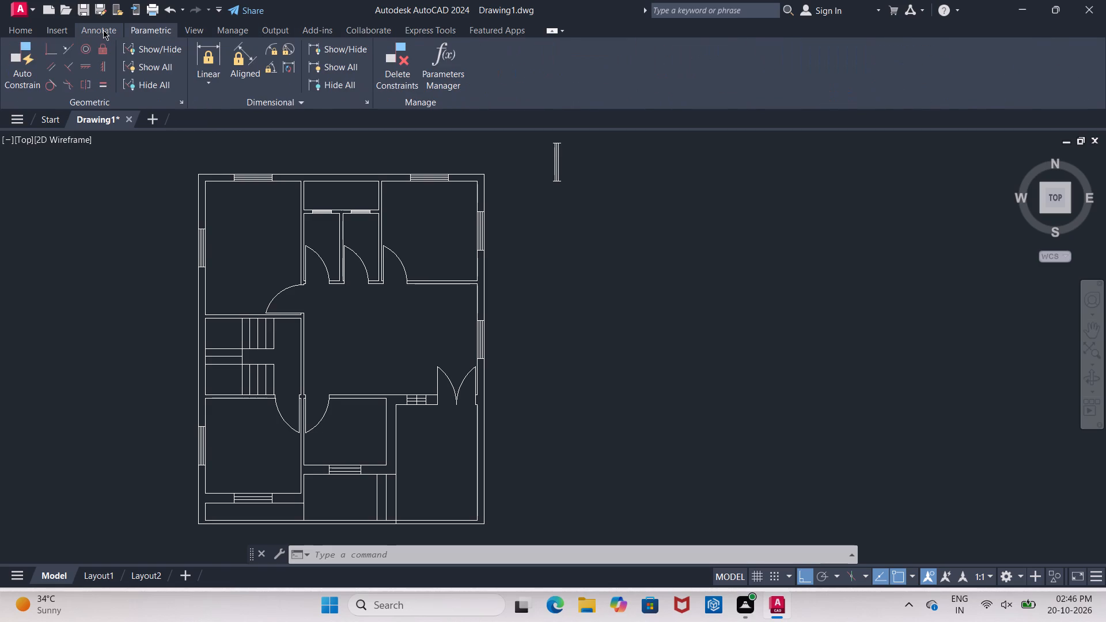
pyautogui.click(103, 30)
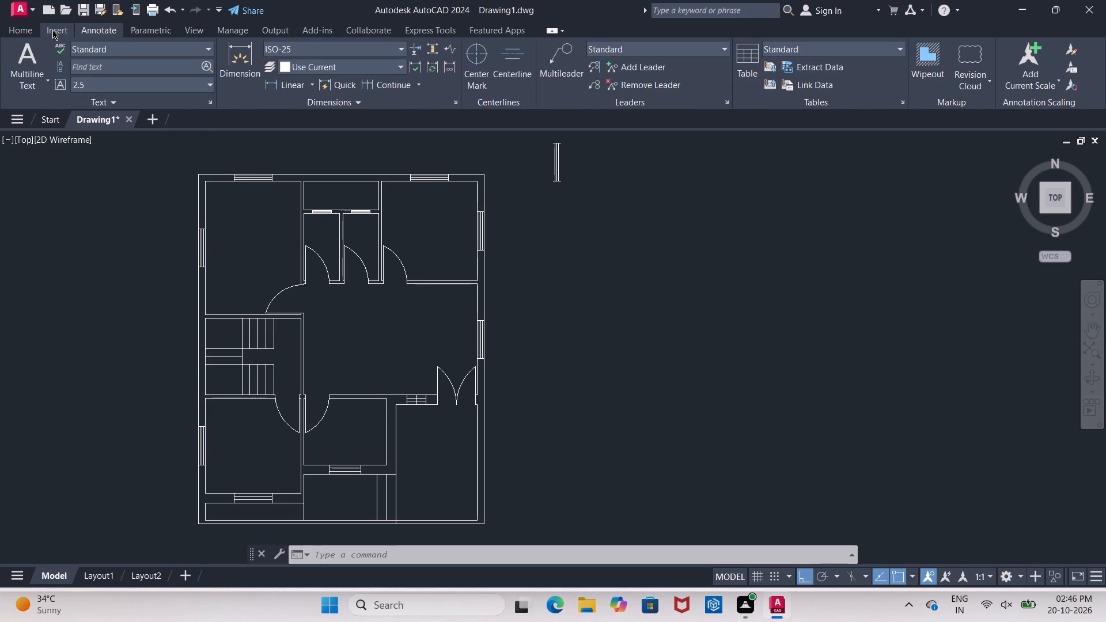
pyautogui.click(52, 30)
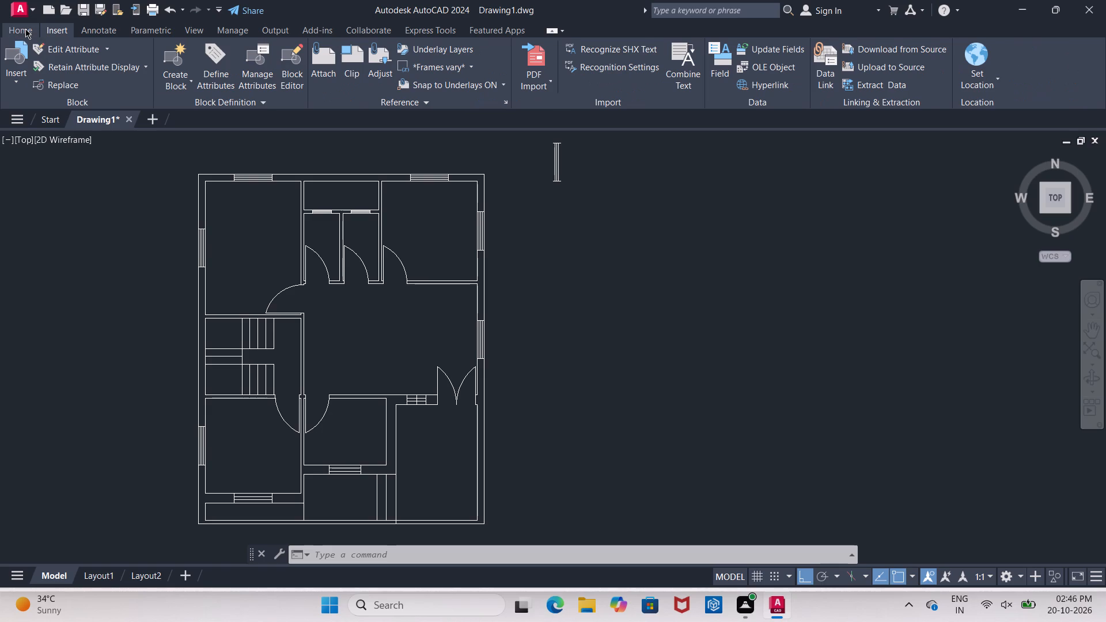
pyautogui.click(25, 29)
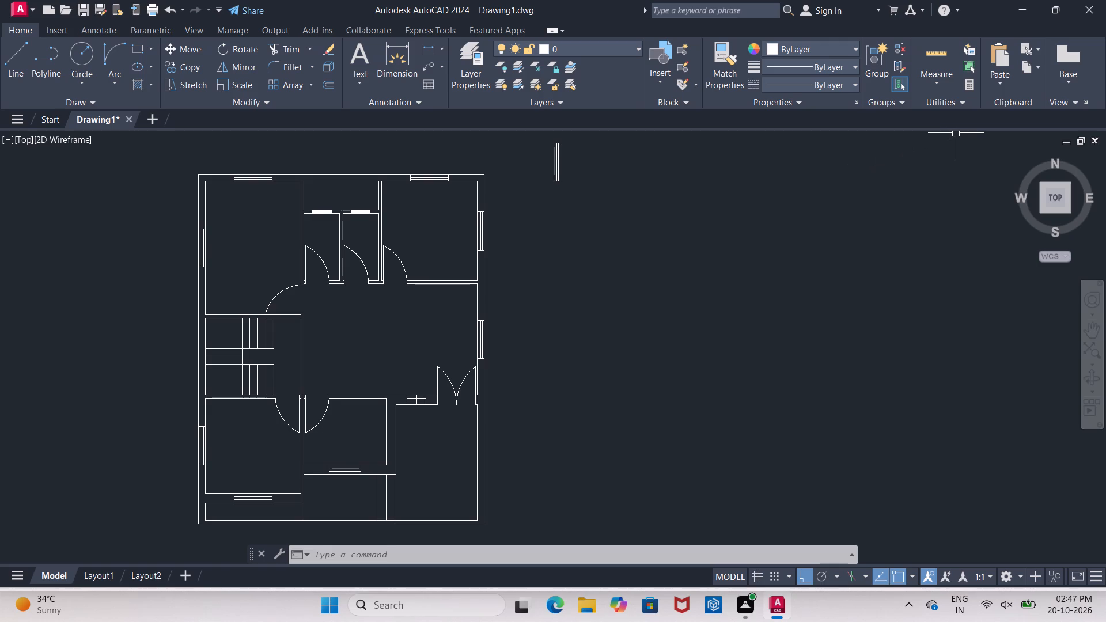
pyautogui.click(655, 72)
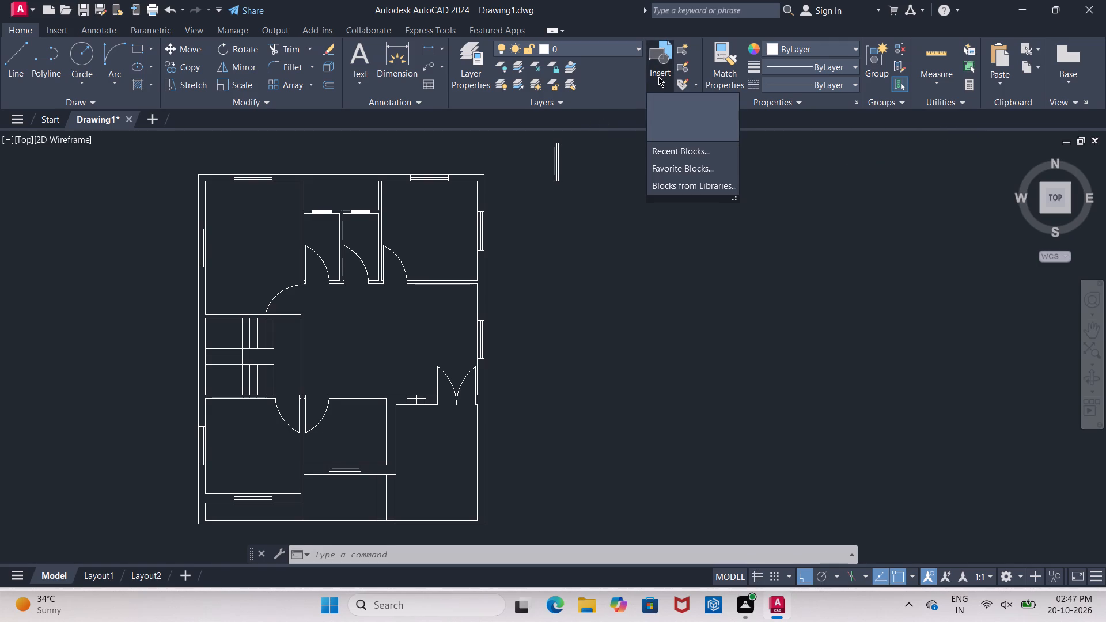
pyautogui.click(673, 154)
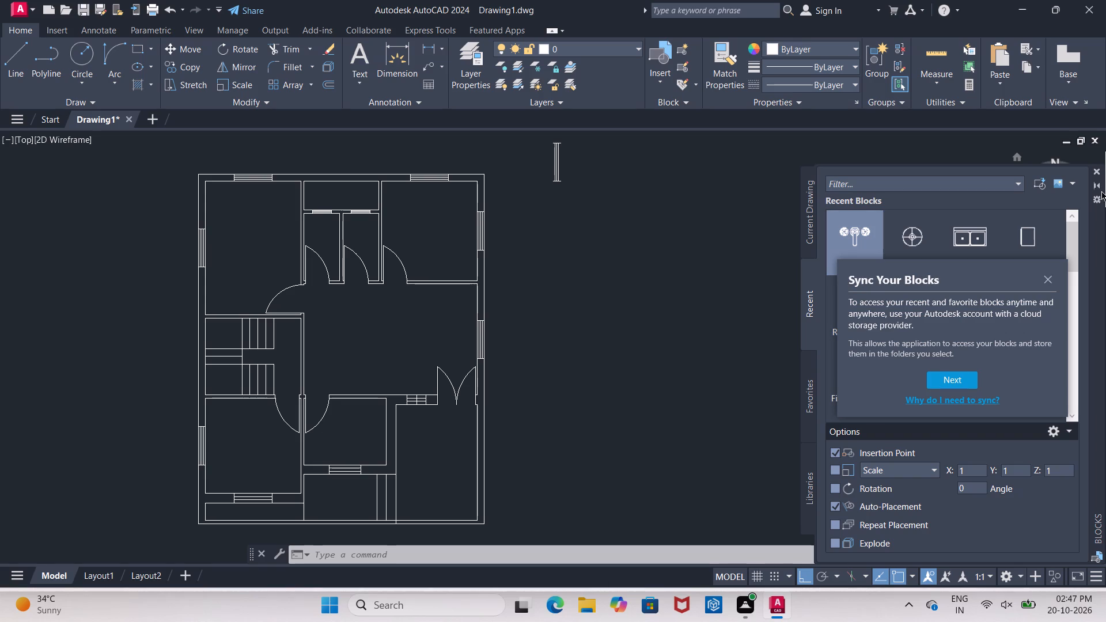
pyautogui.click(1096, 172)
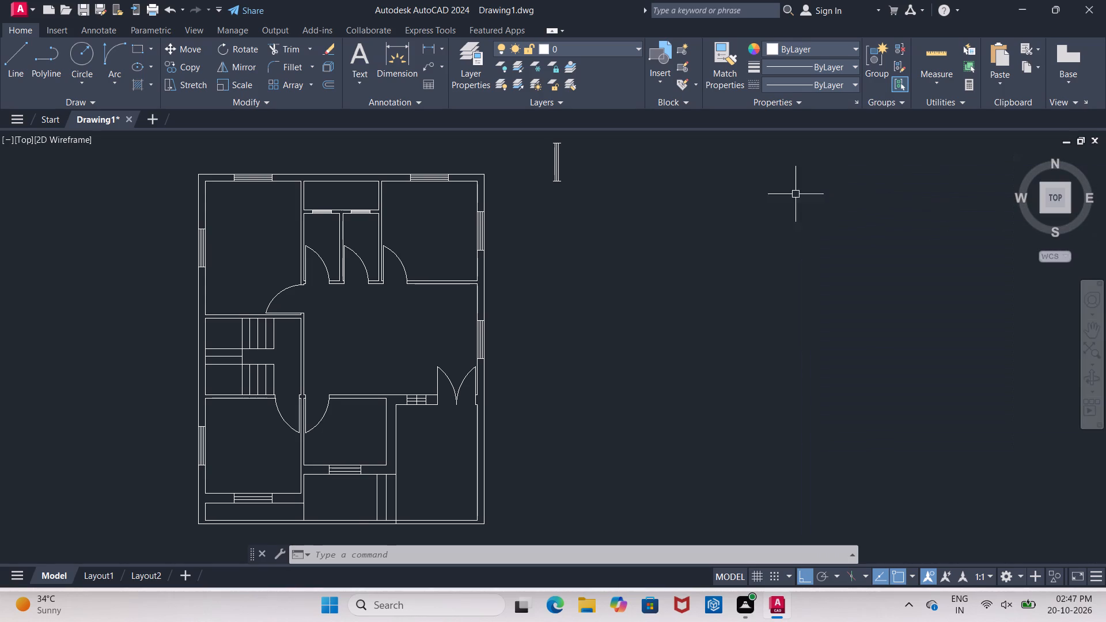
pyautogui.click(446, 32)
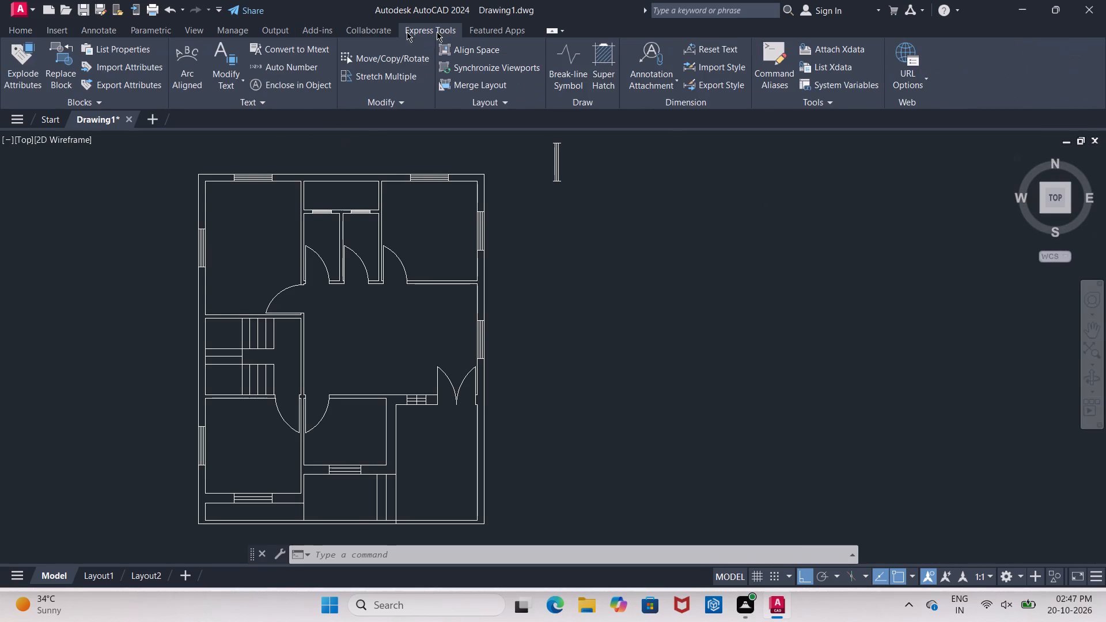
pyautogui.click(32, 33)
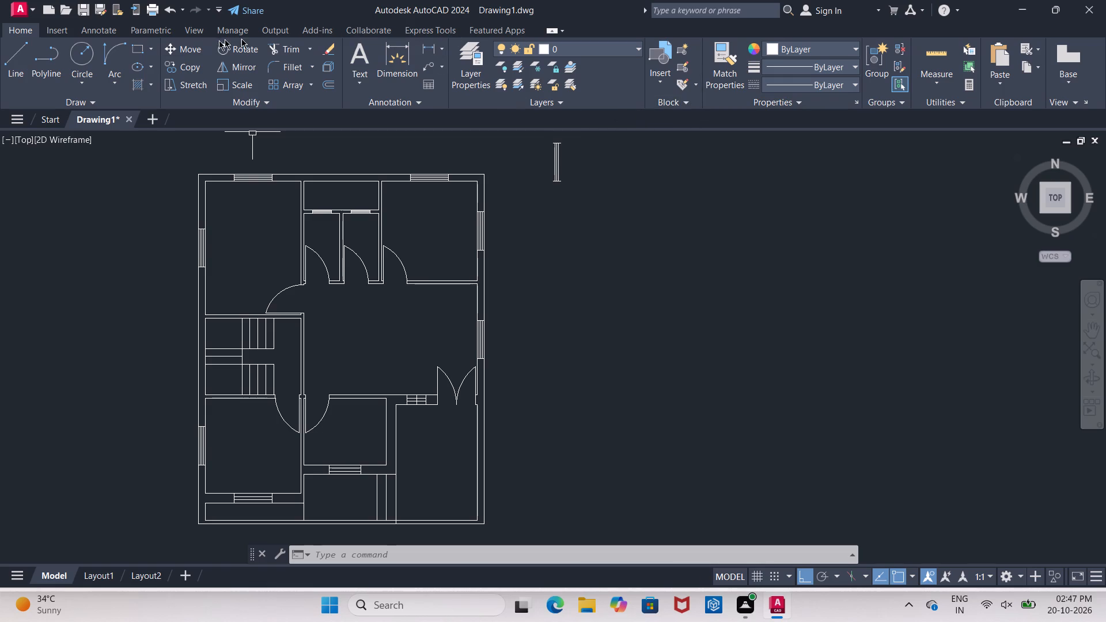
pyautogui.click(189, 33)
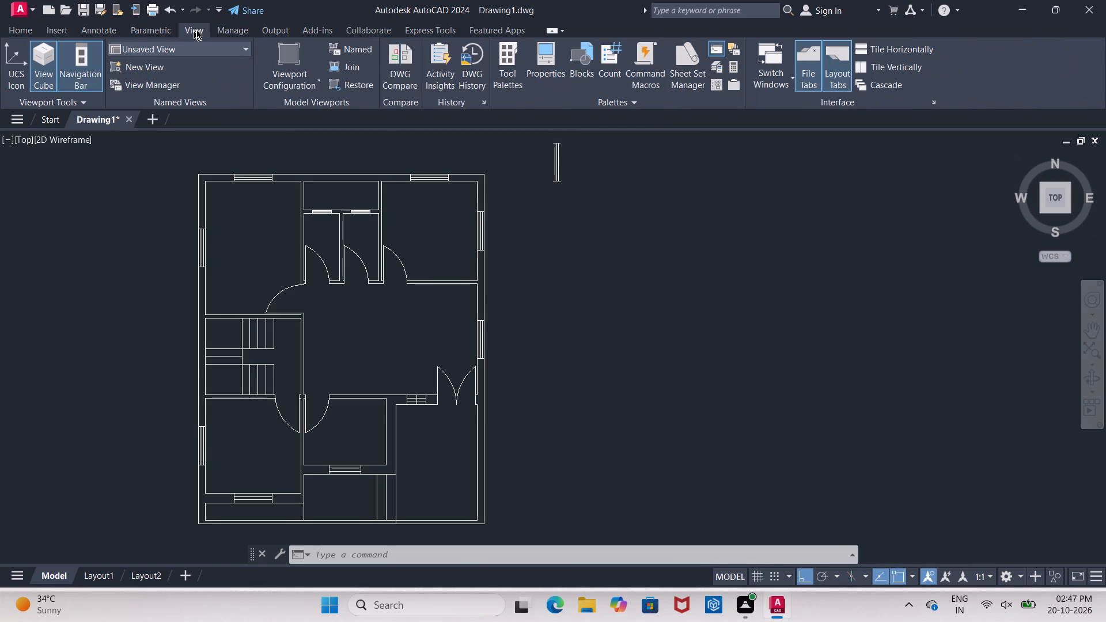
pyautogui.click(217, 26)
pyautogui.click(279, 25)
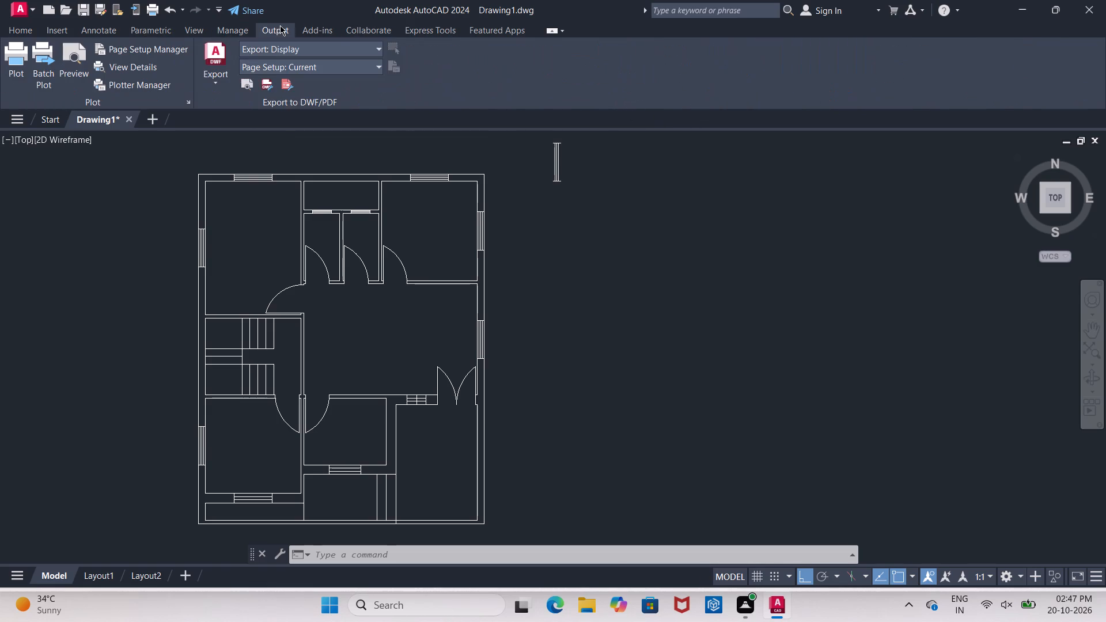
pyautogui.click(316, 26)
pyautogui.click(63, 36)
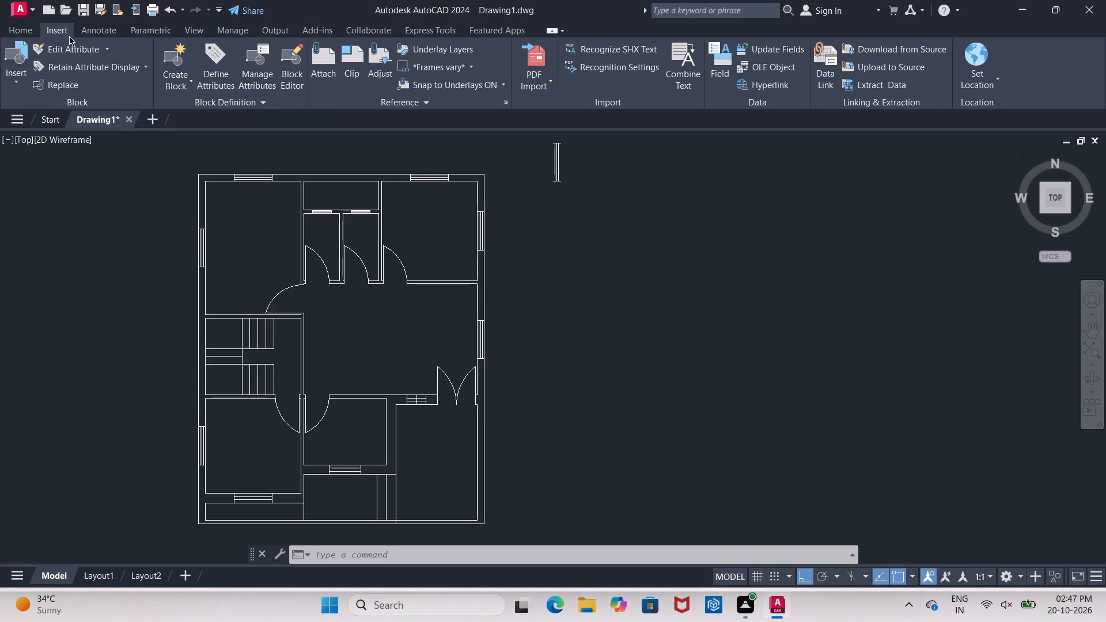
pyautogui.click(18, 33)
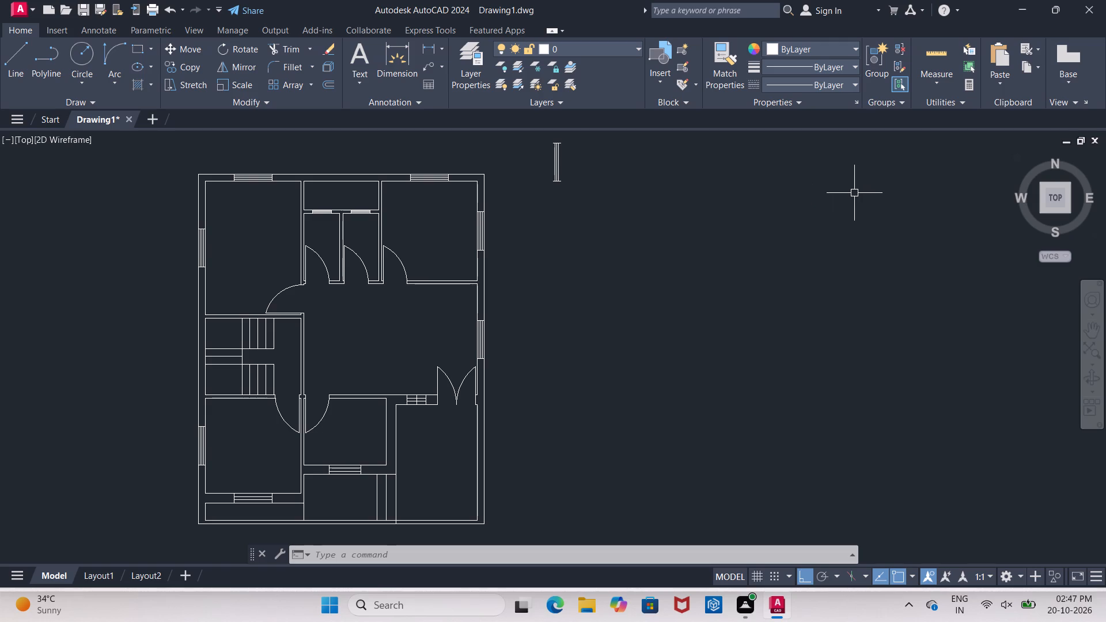
# Open DesignCenter (DC) and display the blocks of the sample drawing Home - Space Planner.dwg.
pyautogui.write('DC')
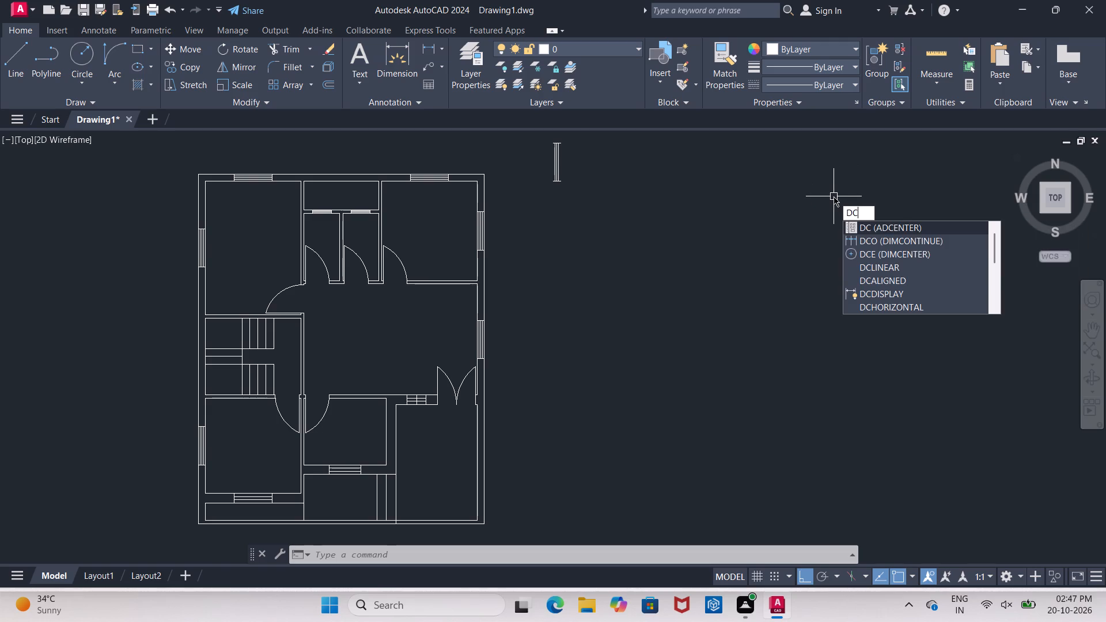
pyautogui.press('Return')
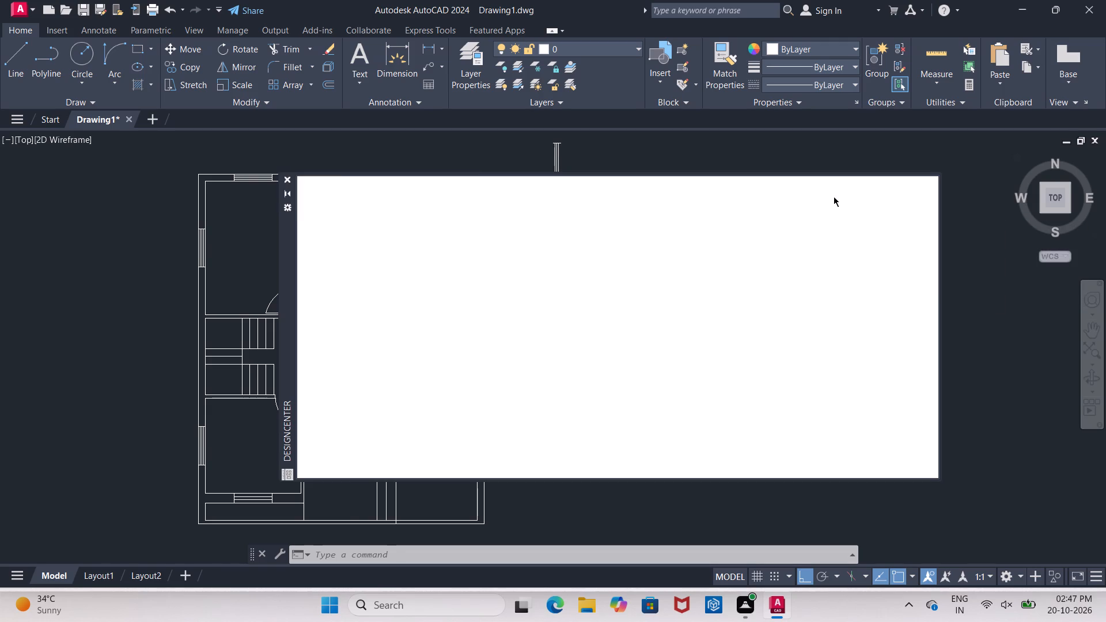
pyautogui.scroll(2, 433, 232)
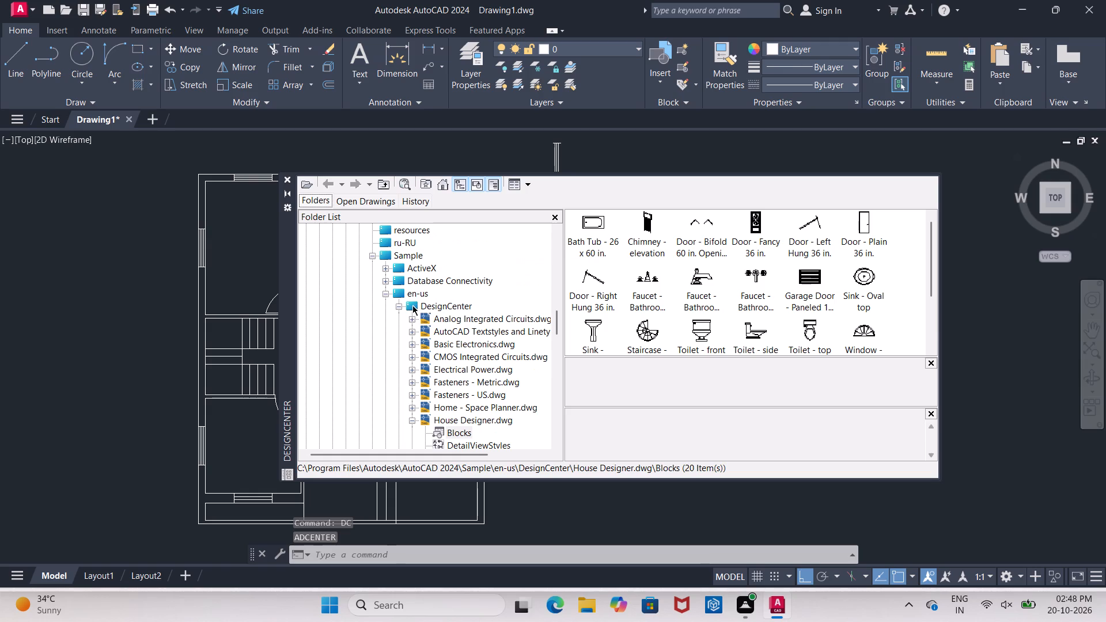
pyautogui.doubleClick(411, 307)
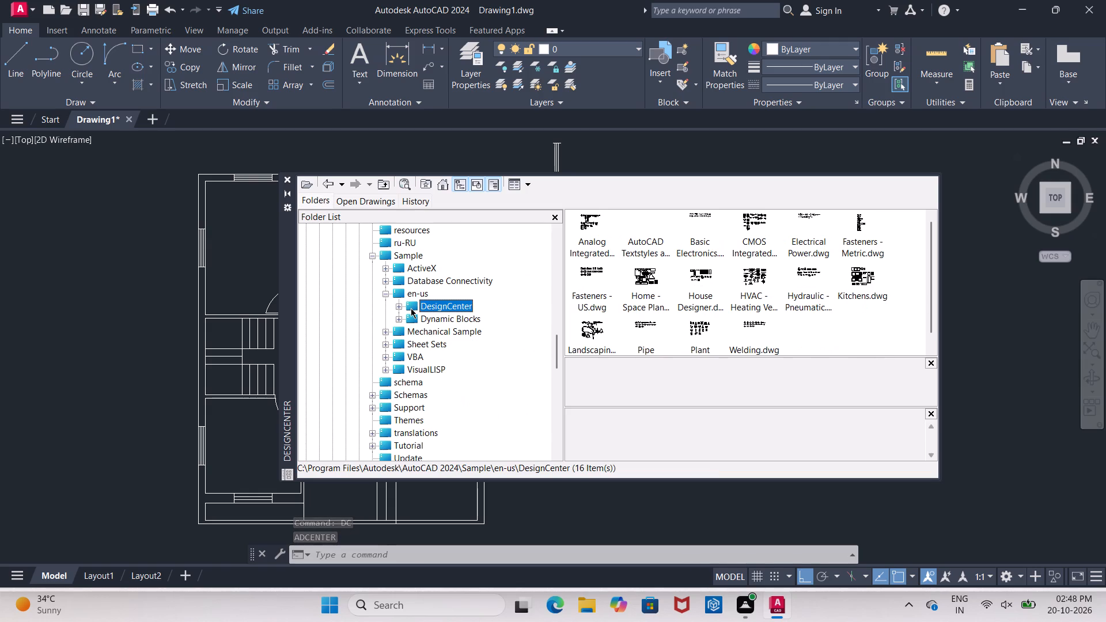
pyautogui.click(411, 308)
pyautogui.click(427, 306)
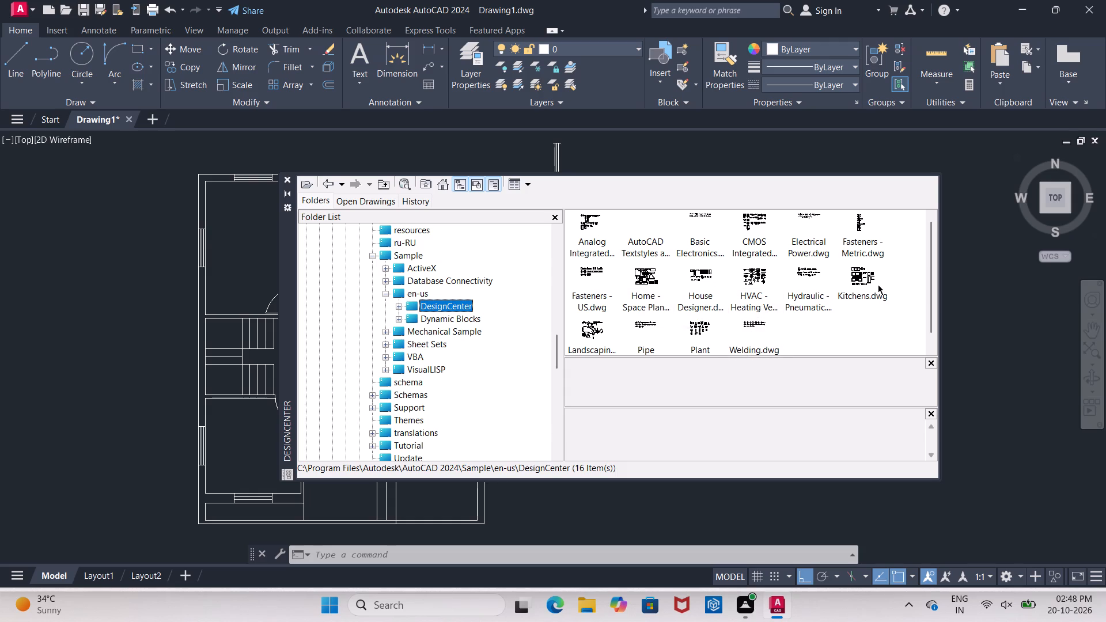
pyautogui.doubleClick(644, 275)
pyautogui.doubleClick(593, 225)
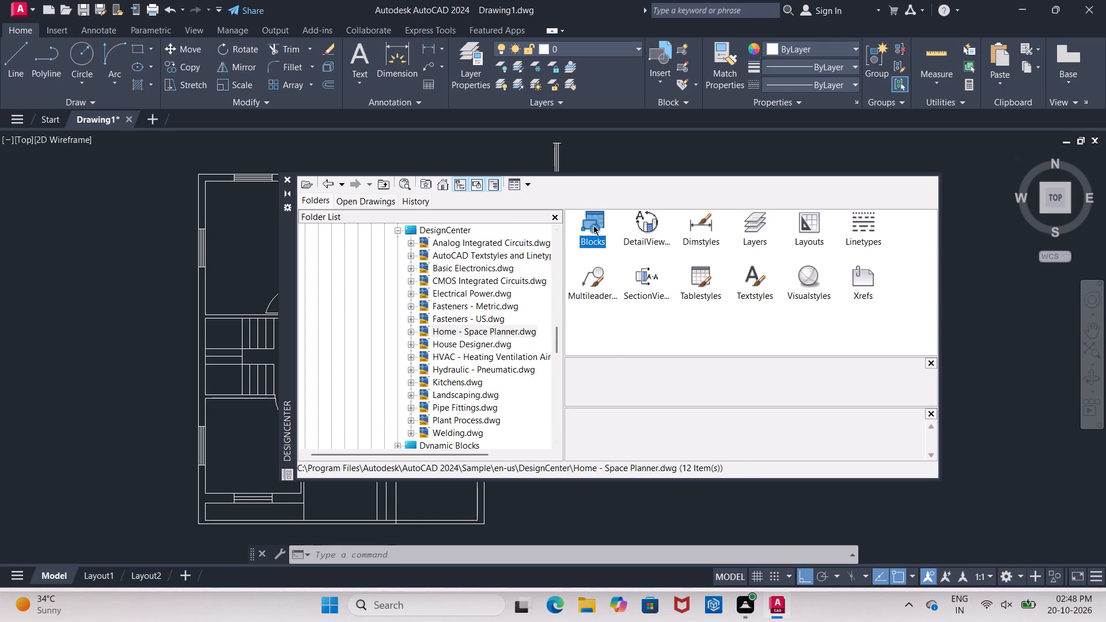
# Insert the Bed - Queen, Dining Set - 36 x 72 in. and Lamp - Table blocks one below another in the empty space left of the plan.
pyautogui.moveTo(592, 219); pyautogui.dragTo(388, 315)
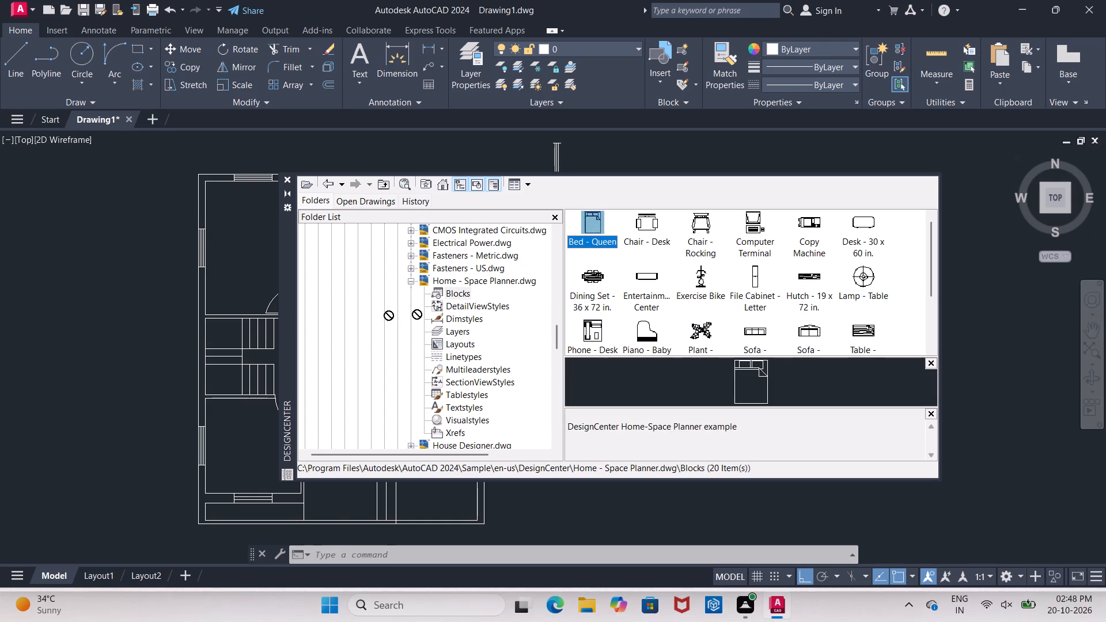
pyautogui.moveTo(388, 315); pyautogui.dragTo(87, 333)
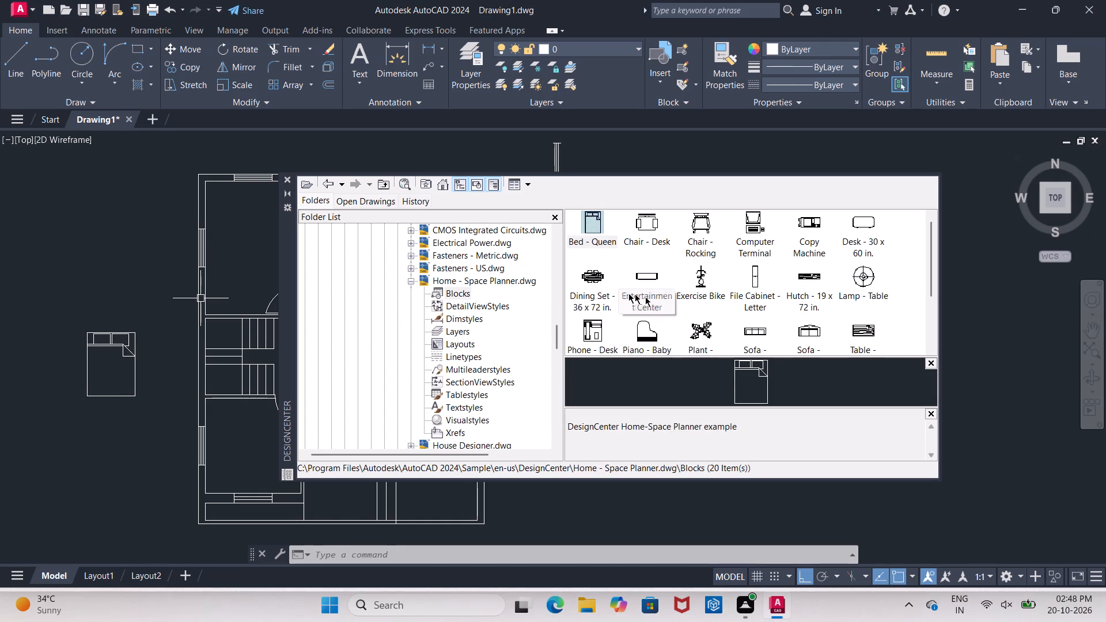
pyautogui.moveTo(586, 276); pyautogui.dragTo(107, 439)
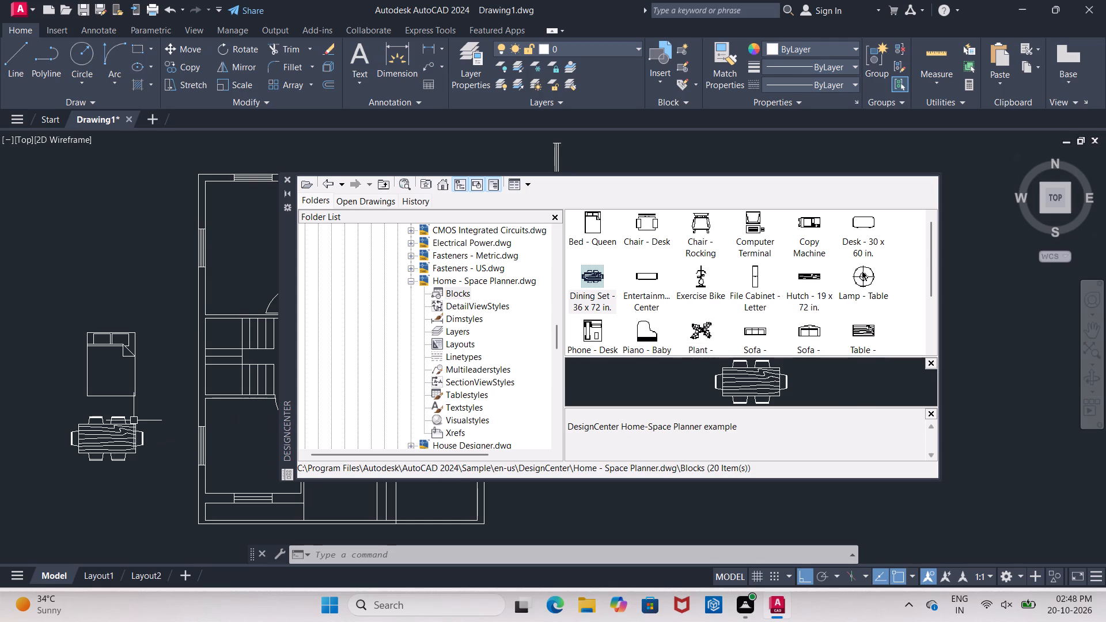
pyautogui.moveTo(862, 271); pyautogui.dragTo(416, 442)
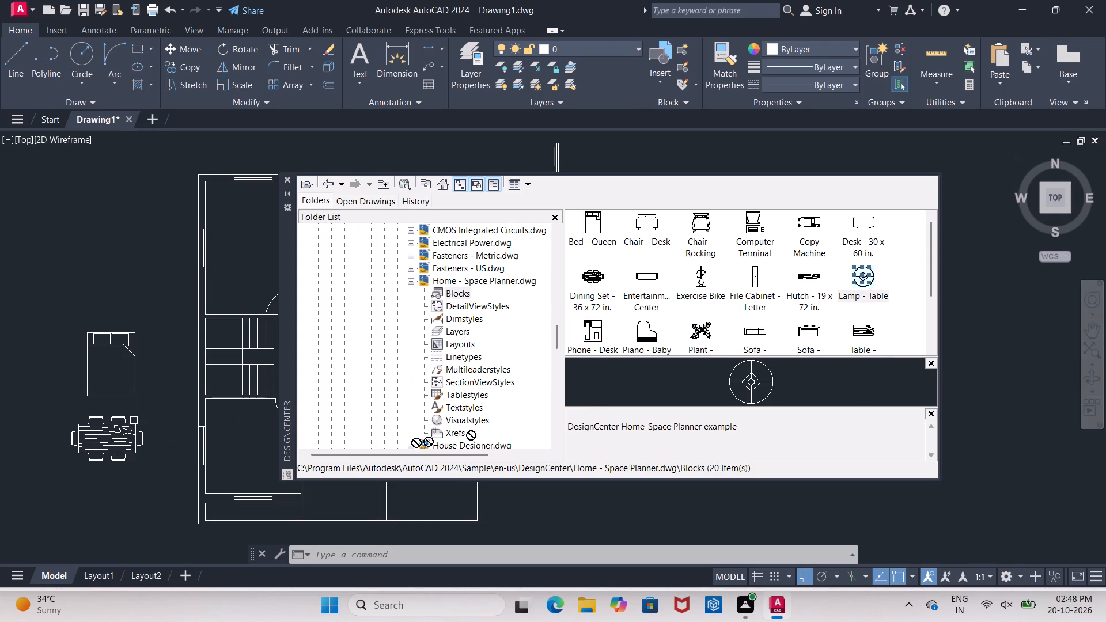
pyautogui.moveTo(416, 442); pyautogui.dragTo(104, 486)
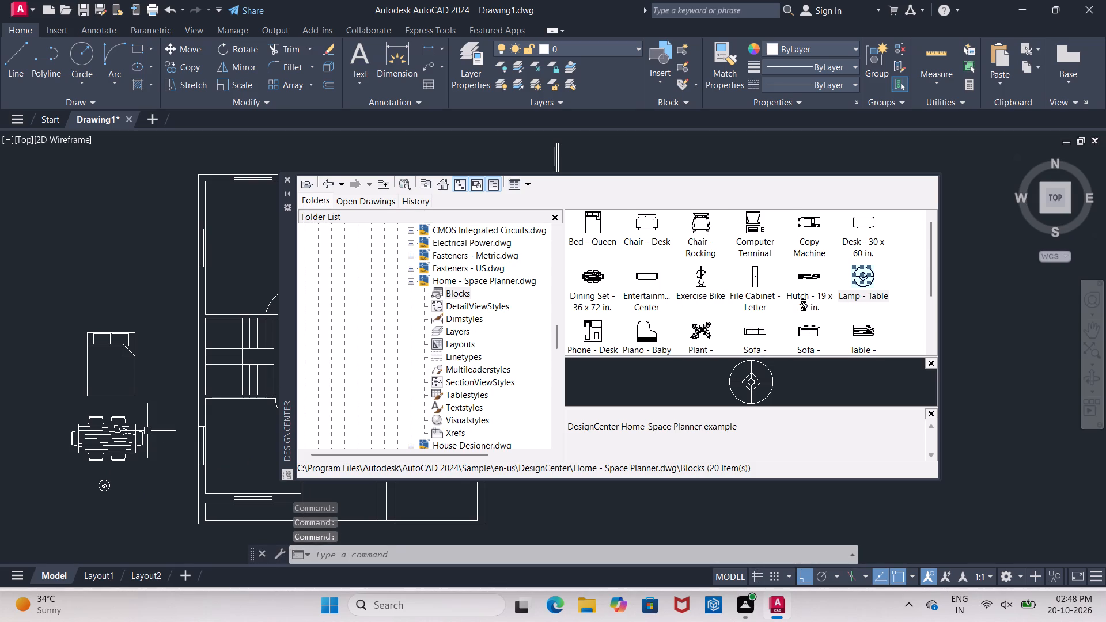
pyautogui.scroll(-1, 803, 305)
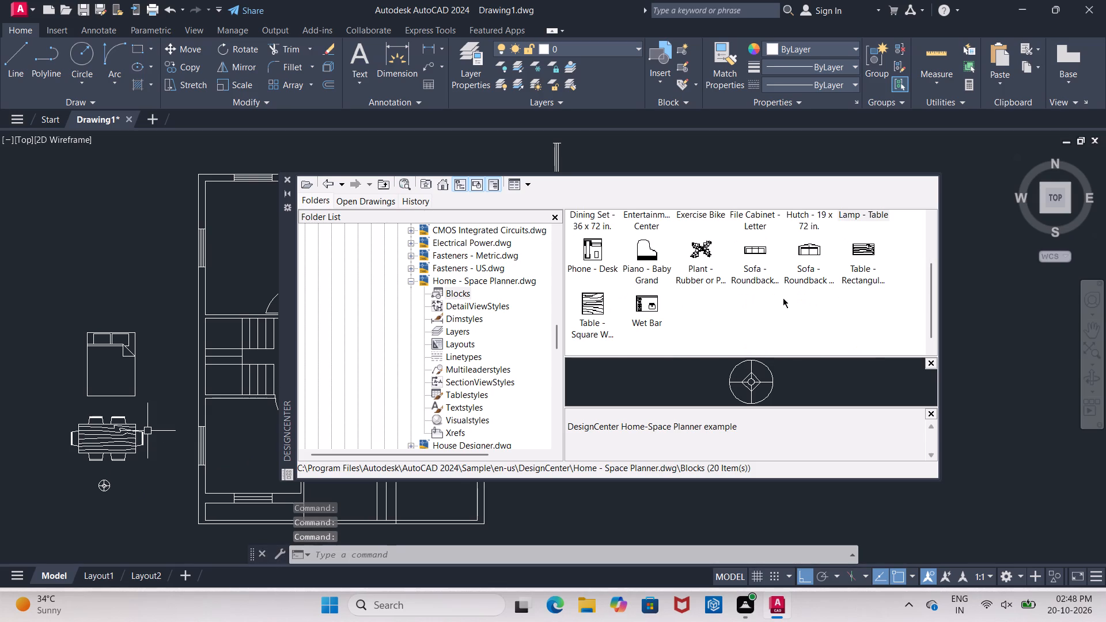
# Go back to the DesignCenter sample folder and display the blocks of House Designer.dwg.
pyautogui.scroll(2, 782, 291)
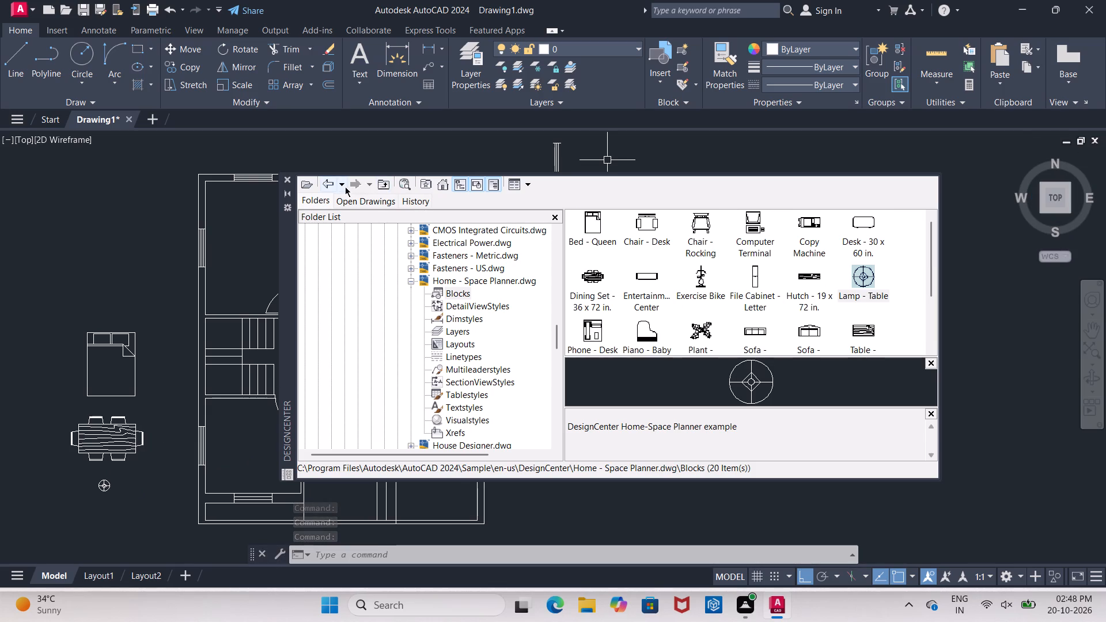
pyautogui.click(326, 182)
pyautogui.click(326, 182)
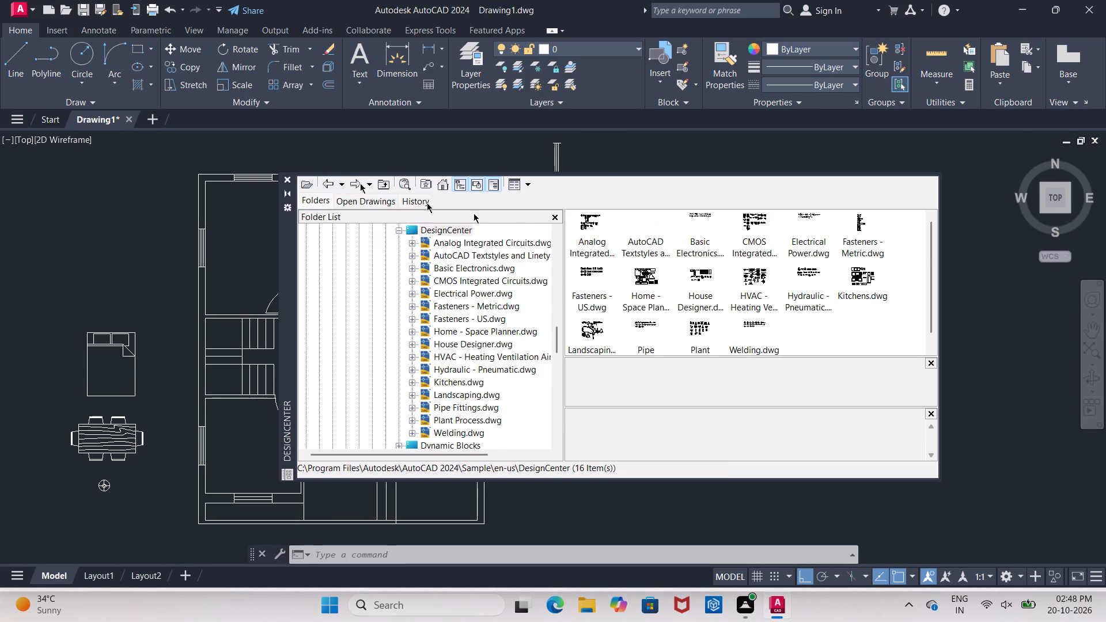
pyautogui.doubleClick(703, 280)
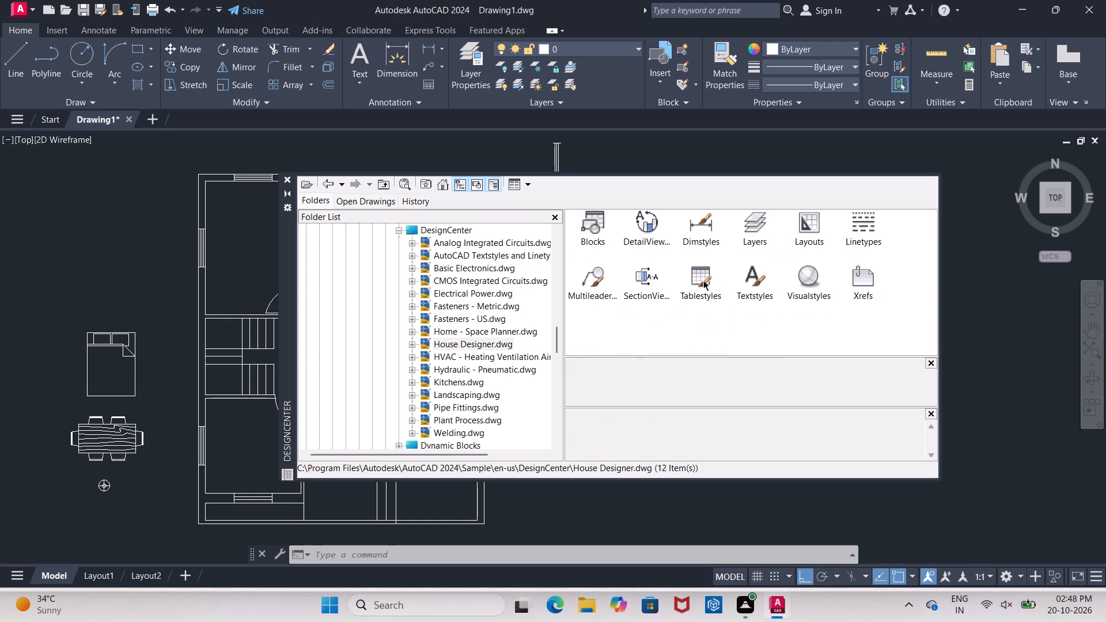
pyautogui.doubleClick(600, 220)
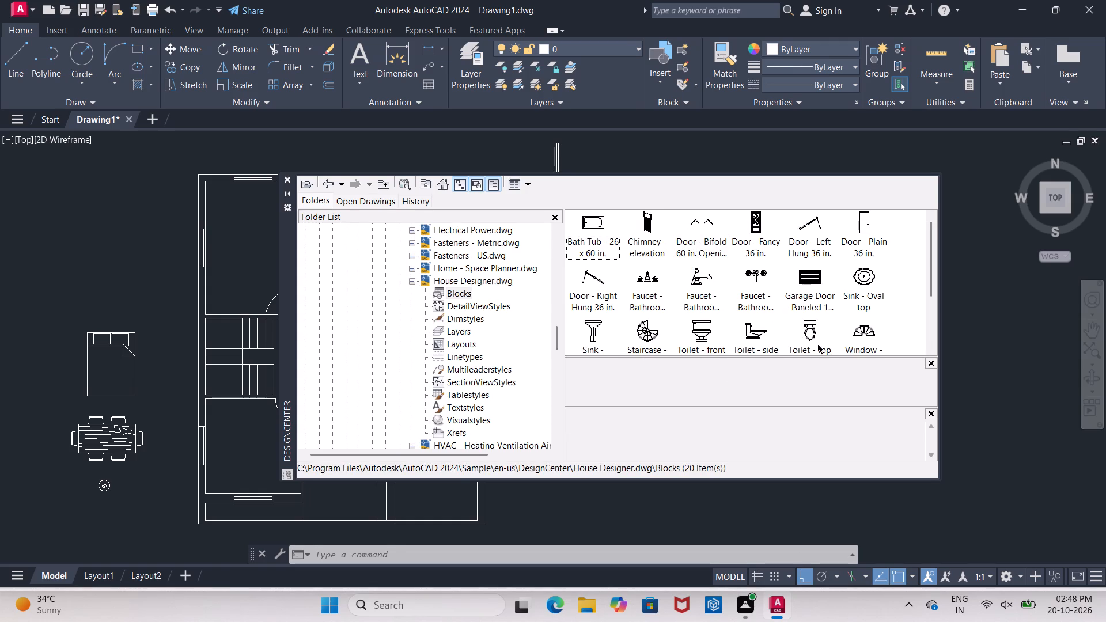
# Insert the Toilet - top and Faucet - Bathroom top blocks left of the plan, and the front-view bathroom faucet in the top-left room.
pyautogui.moveTo(809, 332); pyautogui.dragTo(157, 483)
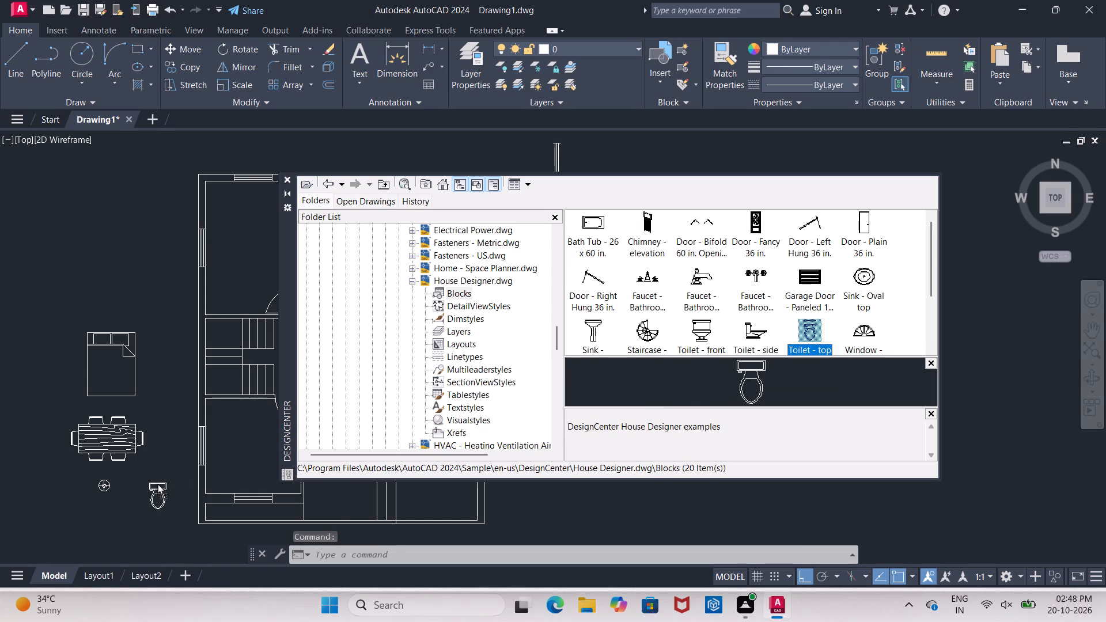
pyautogui.moveTo(157, 483); pyautogui.dragTo(152, 483)
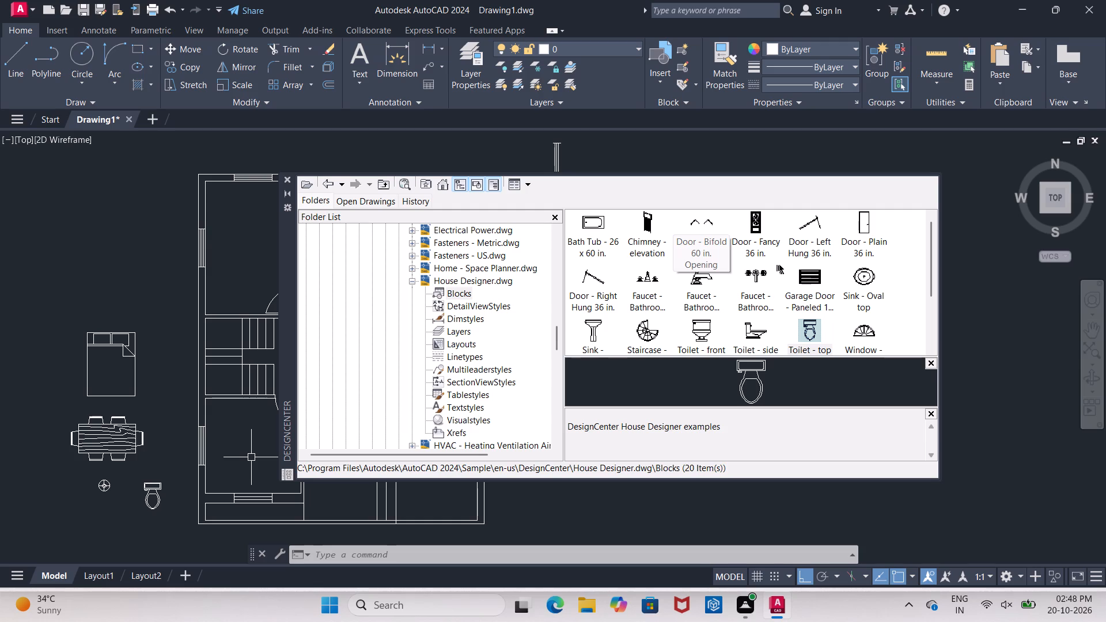
pyautogui.moveTo(755, 275); pyautogui.dragTo(239, 462)
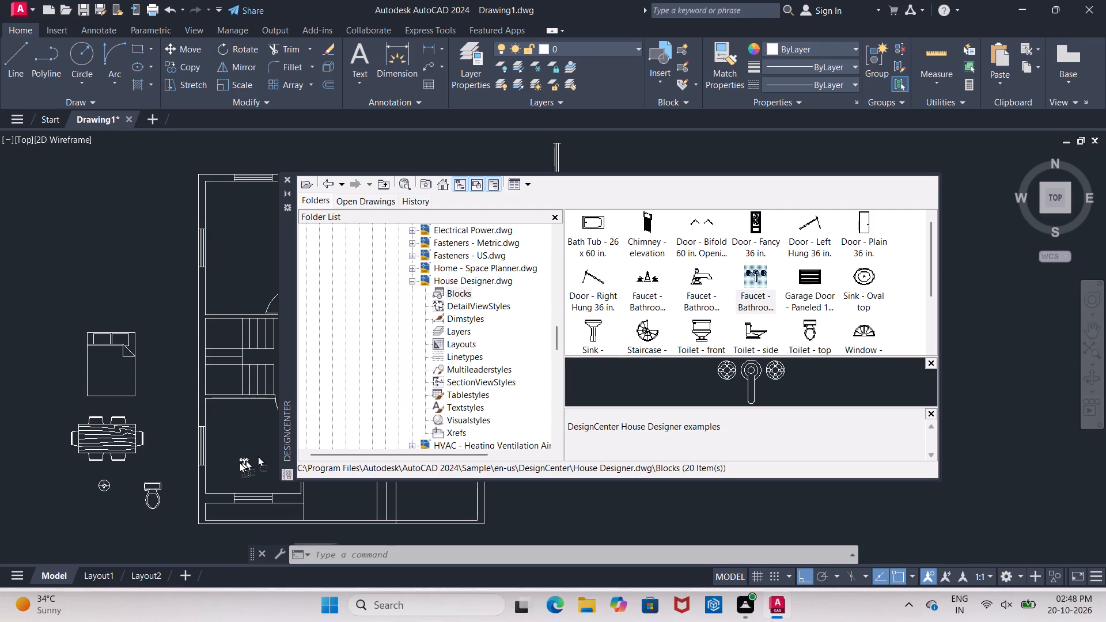
pyautogui.moveTo(239, 462); pyautogui.dragTo(62, 514)
pyautogui.moveTo(643, 282); pyautogui.dragTo(233, 260)
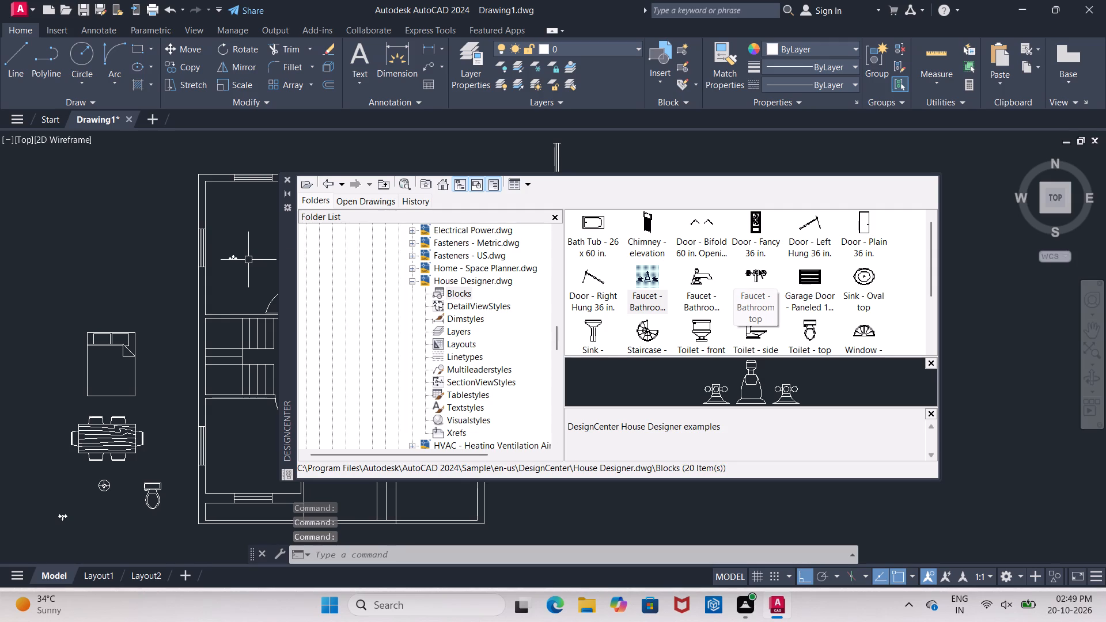
pyautogui.scroll(-1, 758, 268)
pyautogui.scroll(2, 758, 268)
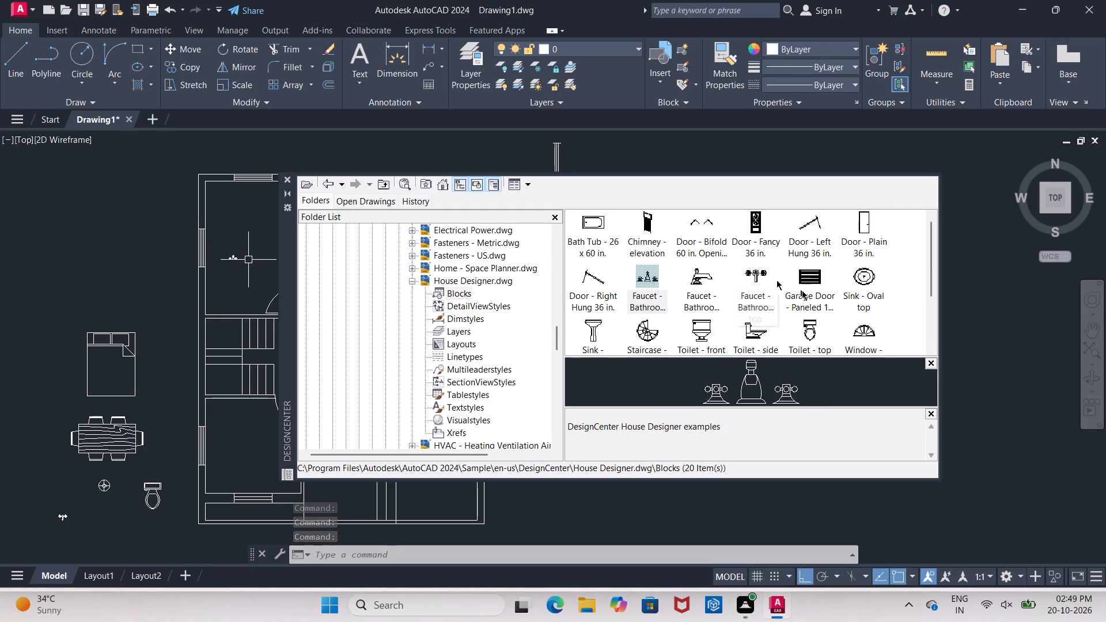
# Return to the DesignCenter sample folder and display the blocks of Kitchens.dwg.
pyautogui.click(323, 184)
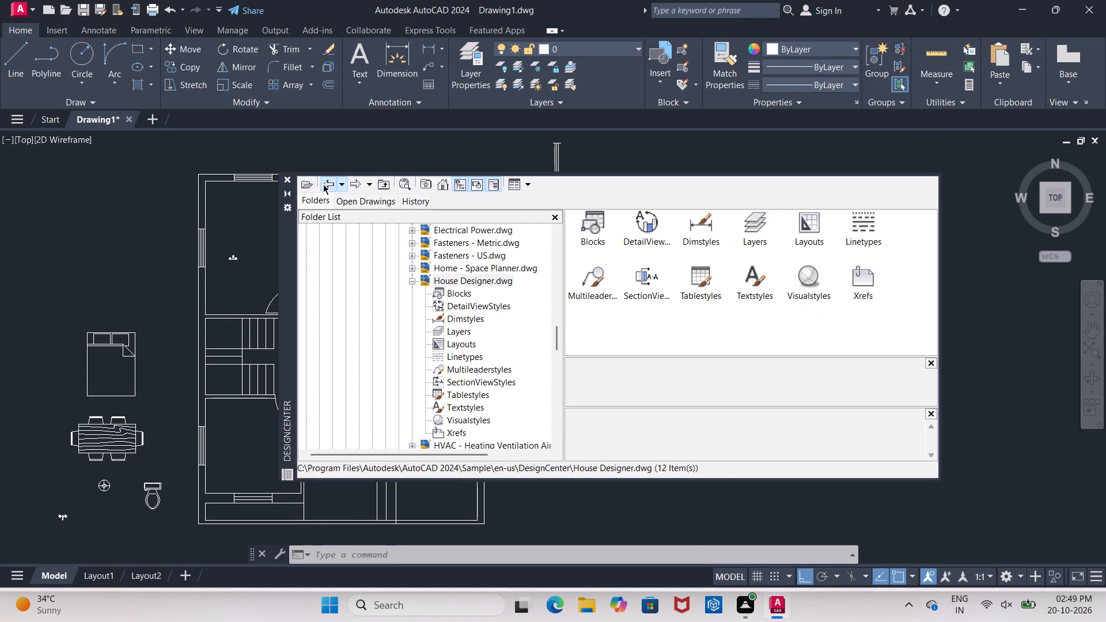
pyautogui.click(323, 184)
pyautogui.doubleClick(856, 278)
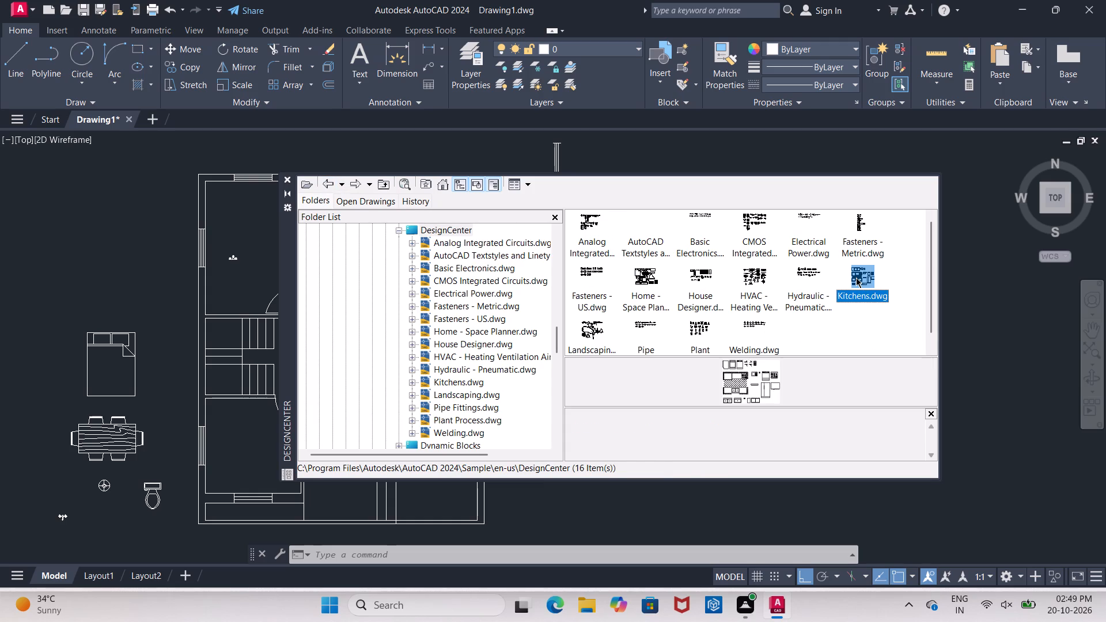
pyautogui.doubleClick(599, 229)
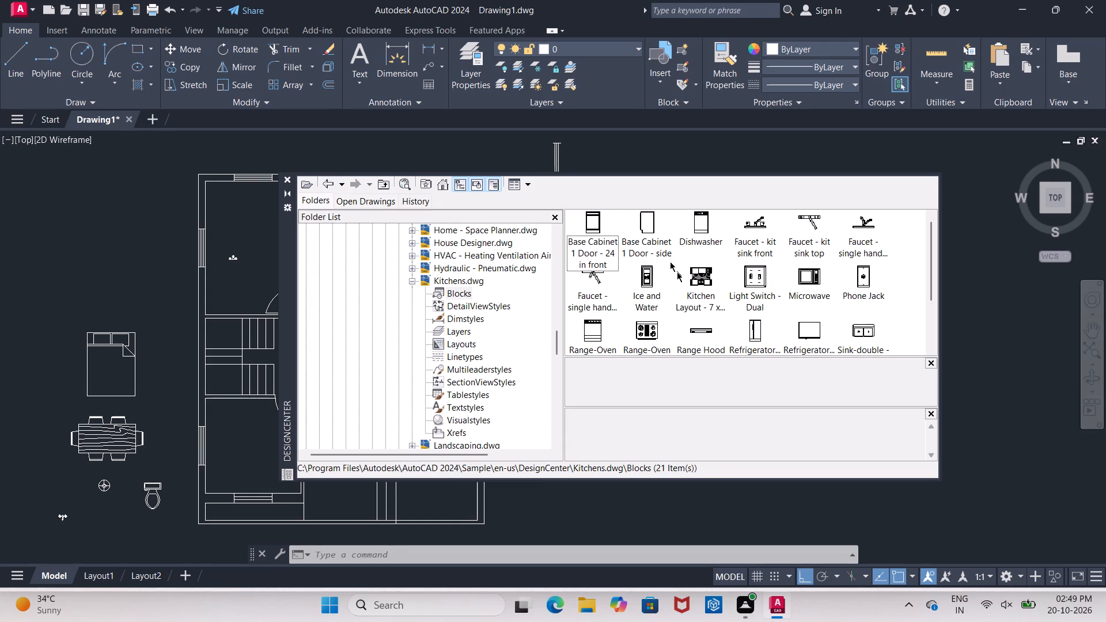
# Insert the Range-Oven - 30 in top, Sink-double - 36 in top and 36 in refrigerator top-view blocks right of the plan, and close DesignCenter.
pyautogui.moveTo(642, 329); pyautogui.dragTo(616, 517)
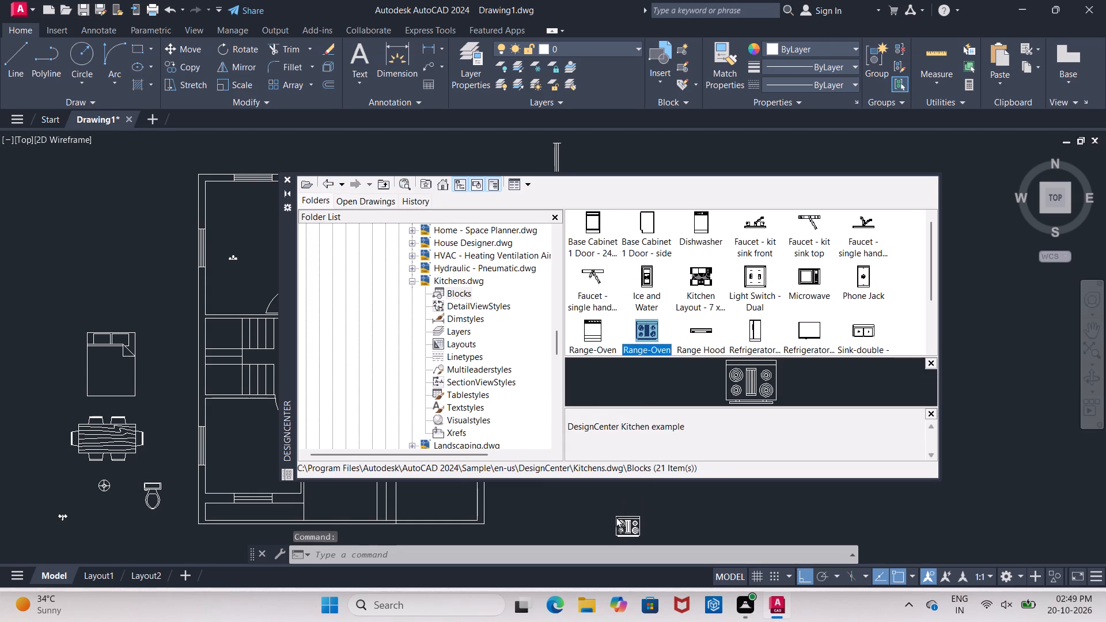
pyautogui.moveTo(616, 517); pyautogui.dragTo(612, 512)
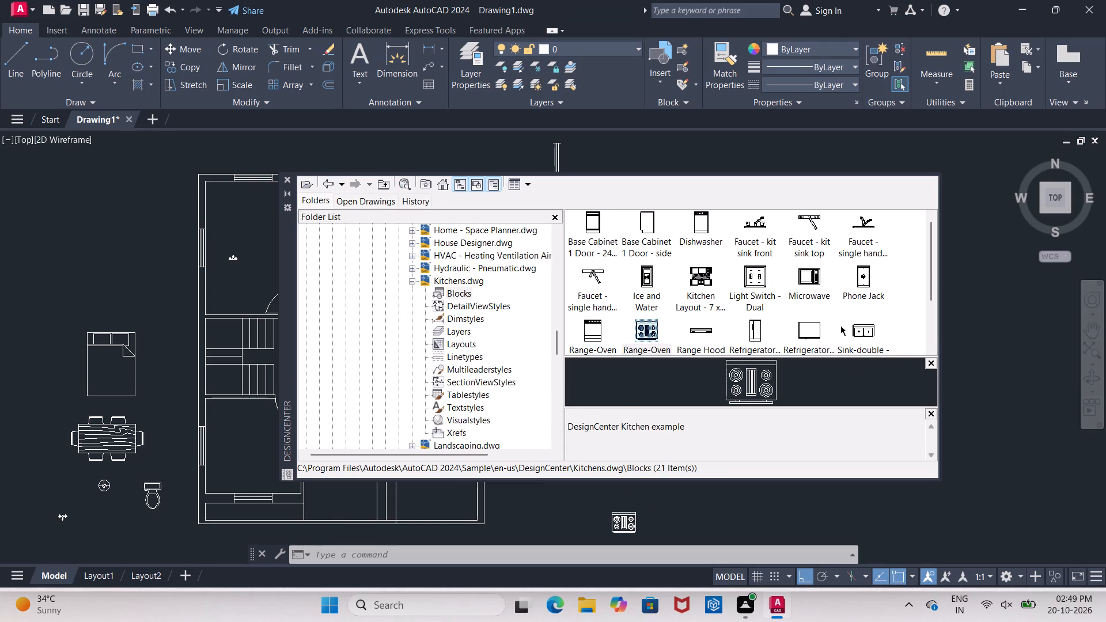
pyautogui.scroll(-1, 840, 325)
pyautogui.scroll(1, 840, 318)
pyautogui.moveTo(861, 328); pyautogui.dragTo(839, 387)
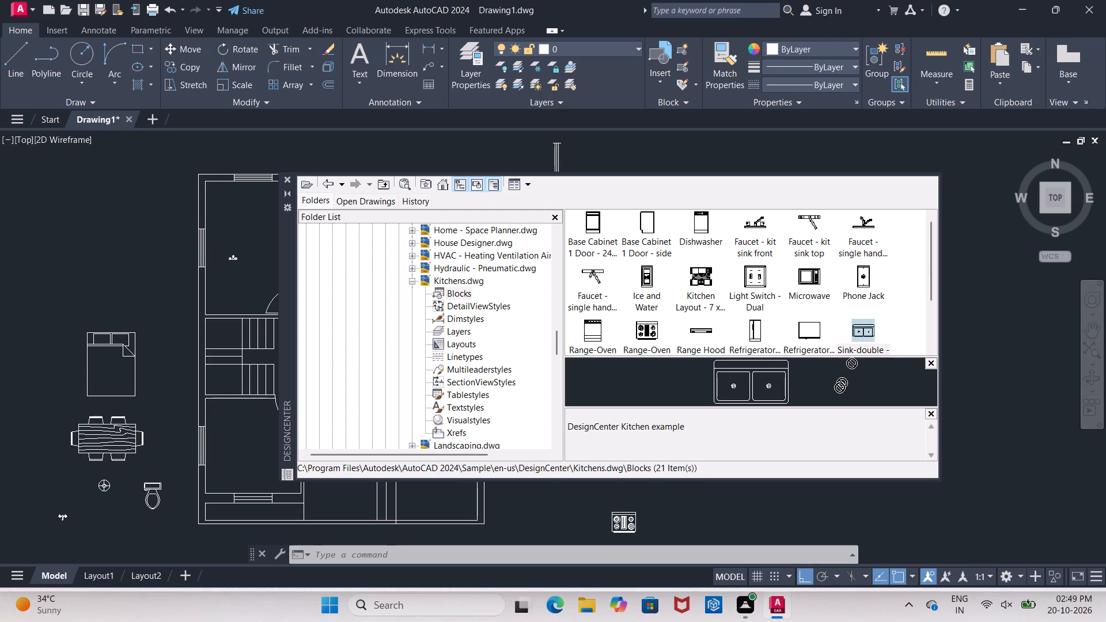
pyautogui.moveTo(839, 387); pyautogui.dragTo(792, 510)
pyautogui.scroll(-1, 740, 317)
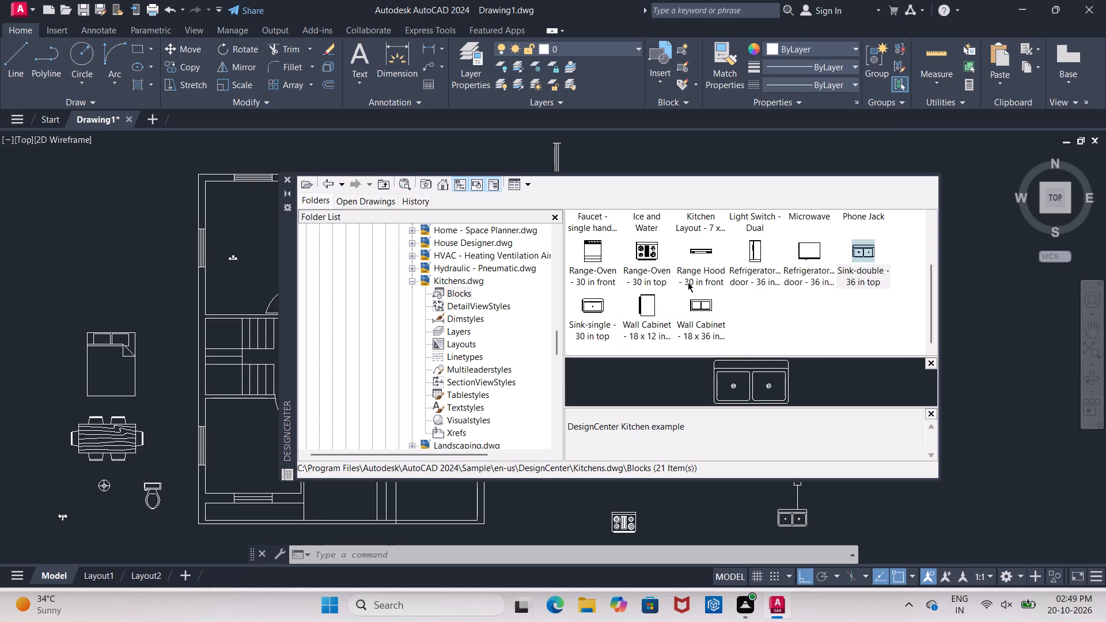
pyautogui.moveTo(805, 251); pyautogui.dragTo(777, 318)
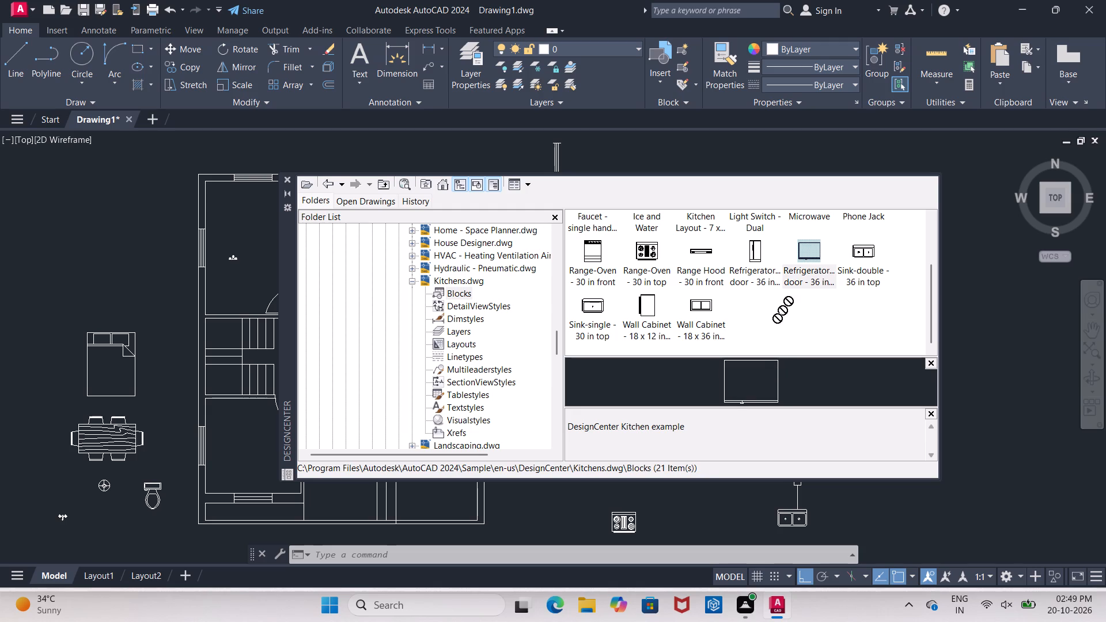
pyautogui.moveTo(777, 318); pyautogui.dragTo(692, 514)
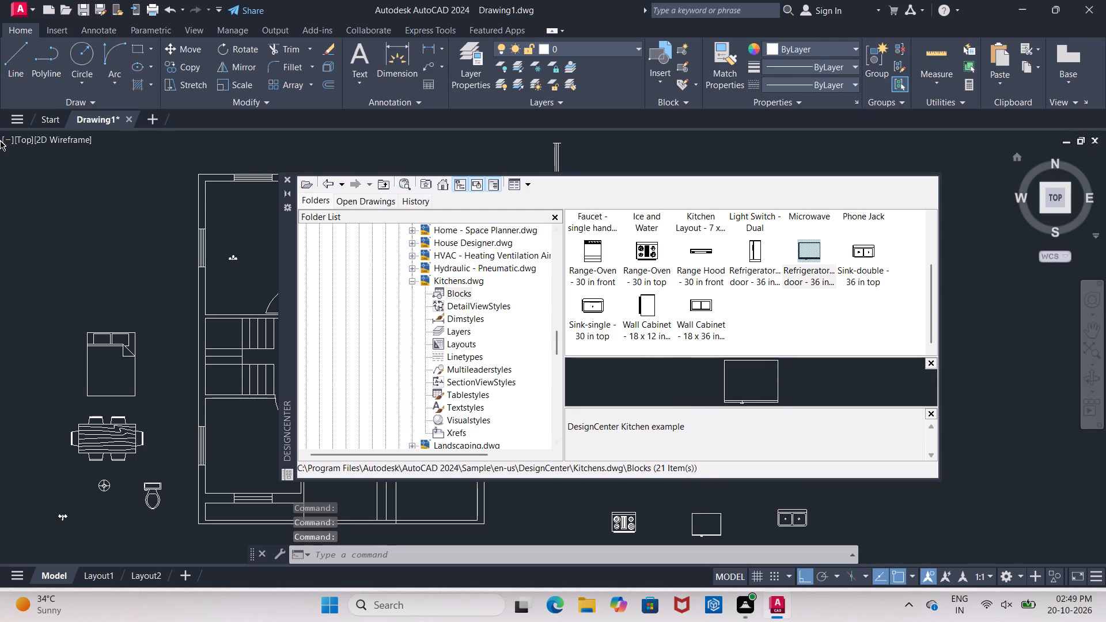
pyautogui.click(284, 182)
# Move the front-view bathroom faucet from the top-left room to the empty space left of the plan, above the bed.
pyautogui.click(233, 259)
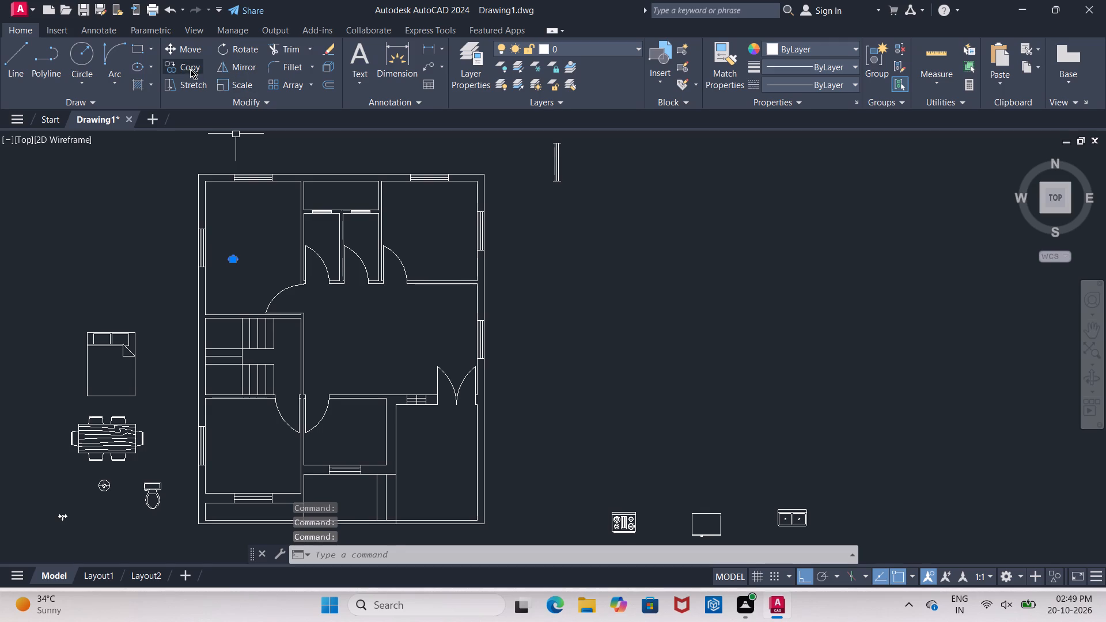
pyautogui.click(189, 53)
pyautogui.moveTo(229, 261); pyautogui.dragTo(213, 257)
pyautogui.click(85, 234)
# Enlarge the double sink block freehand with Scale, using a base point near its centre.
pyautogui.moveTo(609, 390); pyautogui.dragTo(585, 209, button='middle')
pyautogui.scroll(-1, 609, 390)
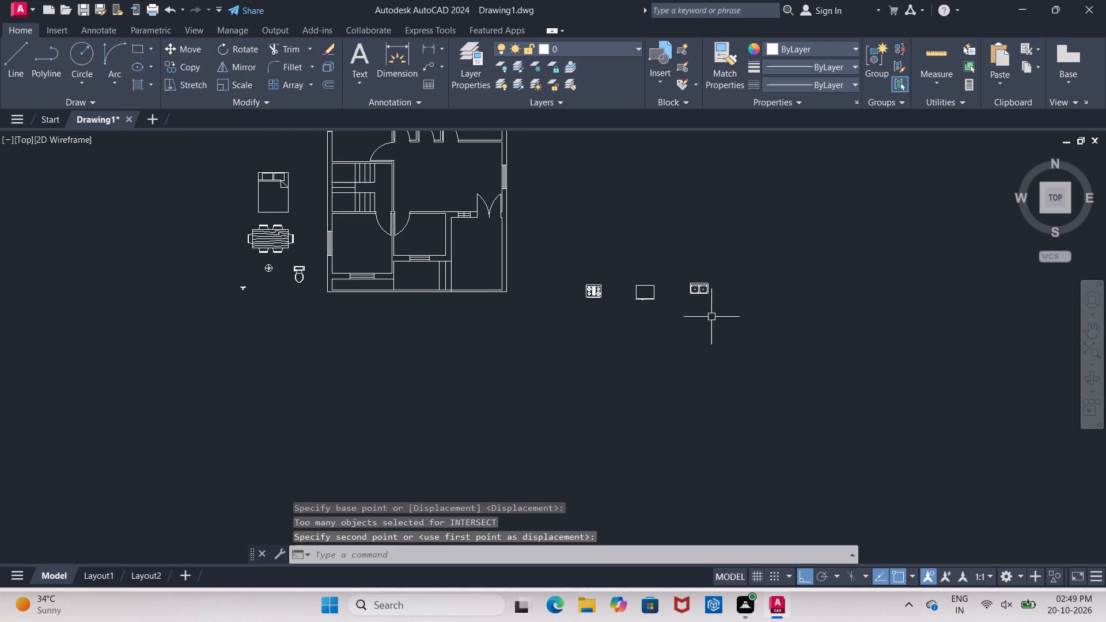
pyautogui.scroll(2, 719, 312)
pyautogui.moveTo(710, 302); pyautogui.dragTo(698, 323, button='middle')
pyautogui.click(592, 232)
pyautogui.click(664, 351)
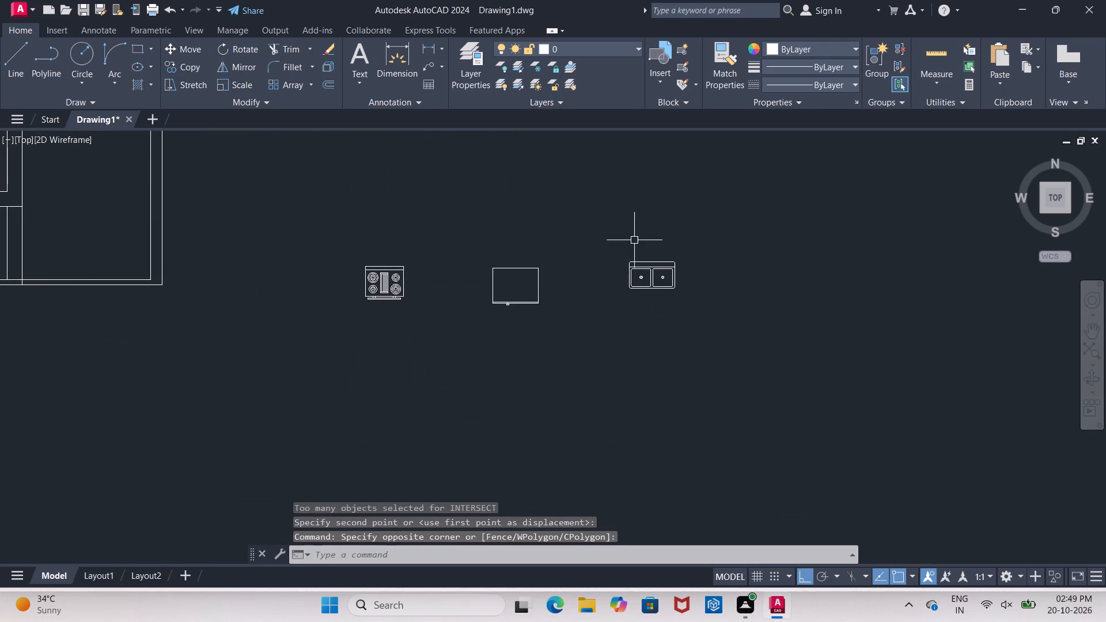
pyautogui.click(650, 268)
pyautogui.click(251, 80)
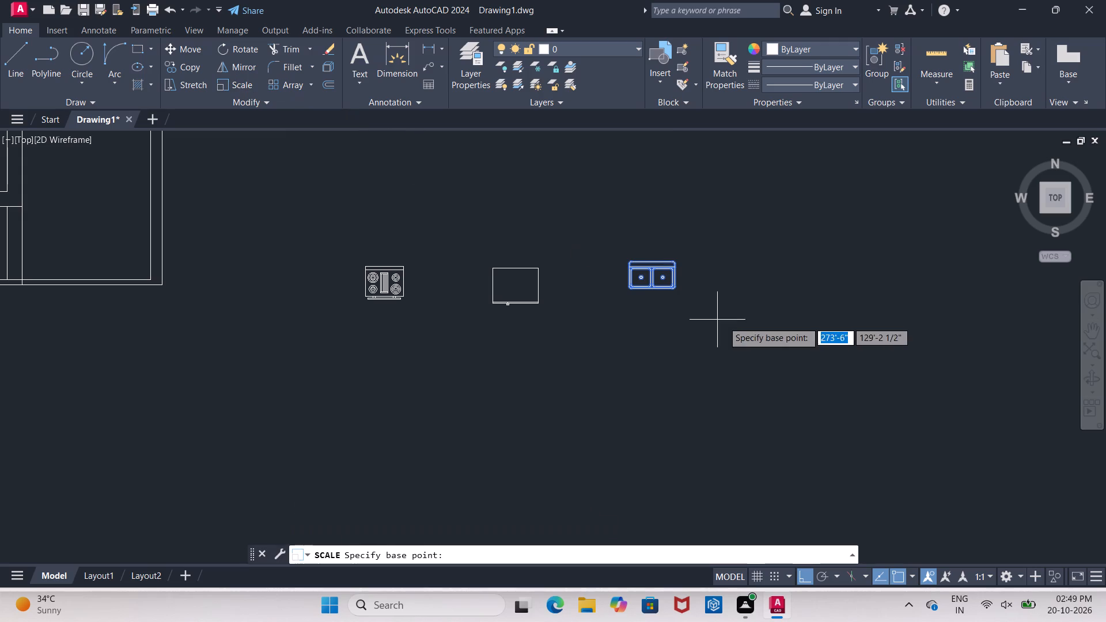
pyautogui.moveTo(646, 271); pyautogui.dragTo(653, 280)
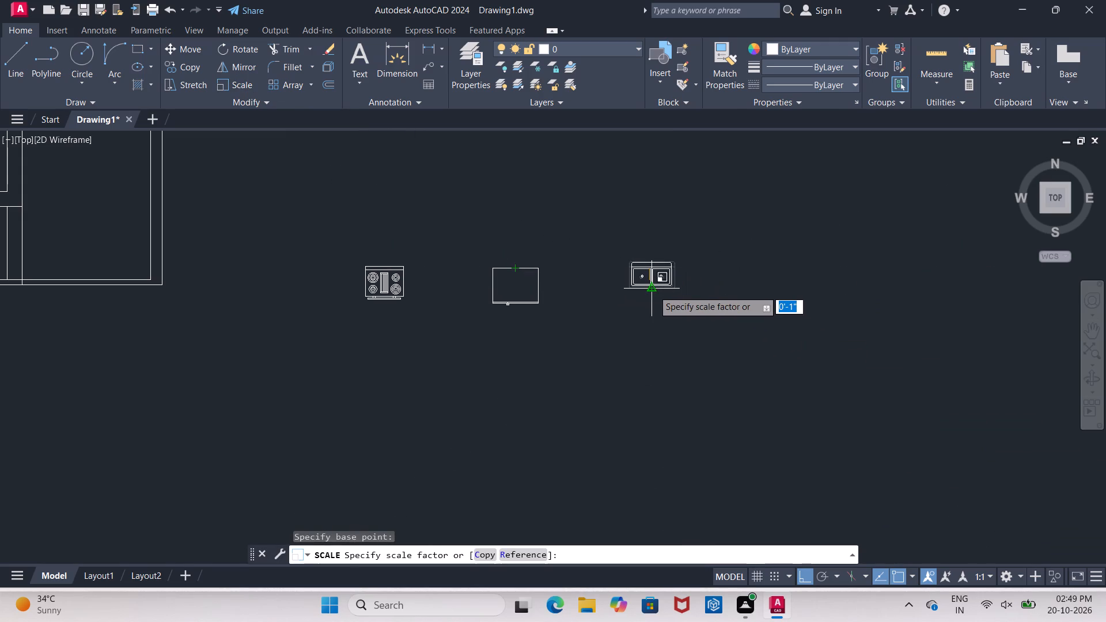
pyautogui.click(656, 307)
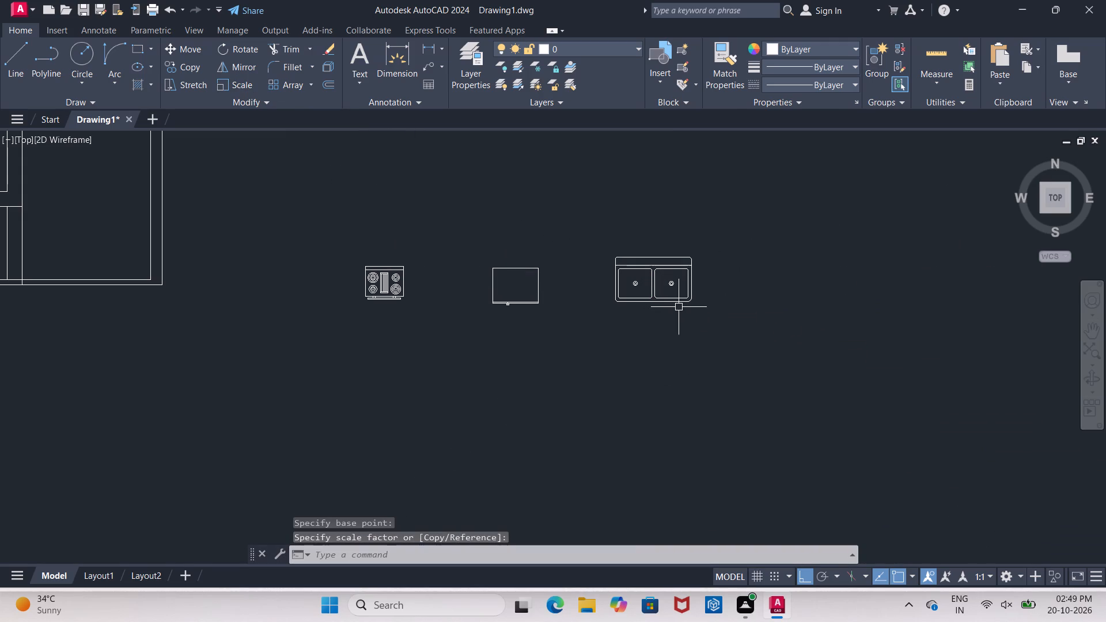
# Turn on polar tracking and copy the bed by its headboard midpoint into the top-left room, about 5" below the top window's midpoint.
pyautogui.scroll(-4, 509, 275)
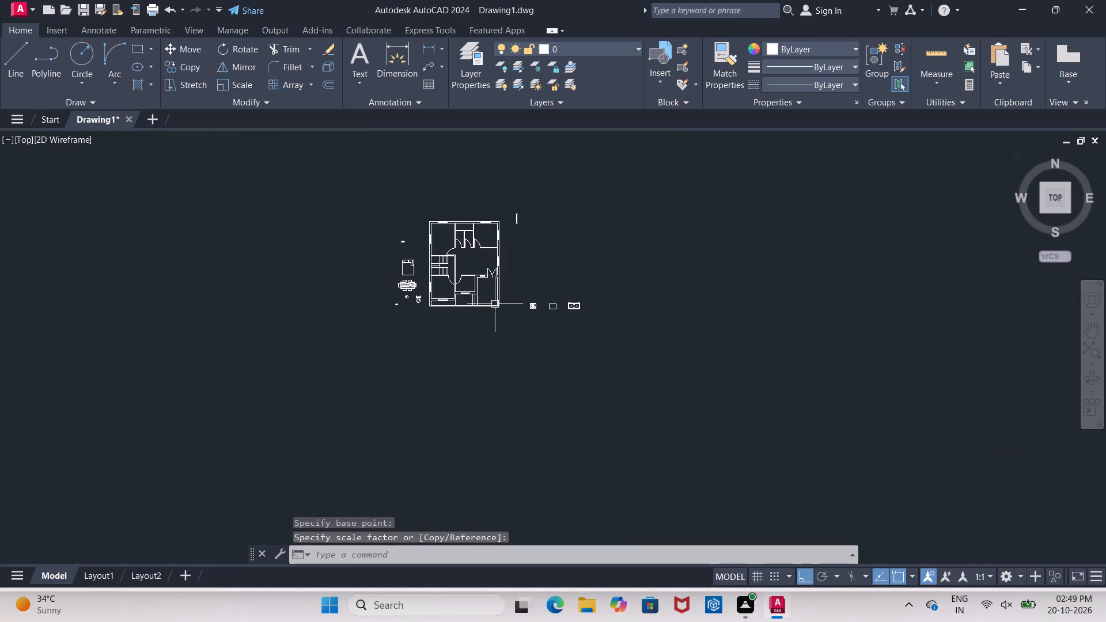
pyautogui.scroll(3, 461, 265)
pyautogui.scroll(2, 588, 435)
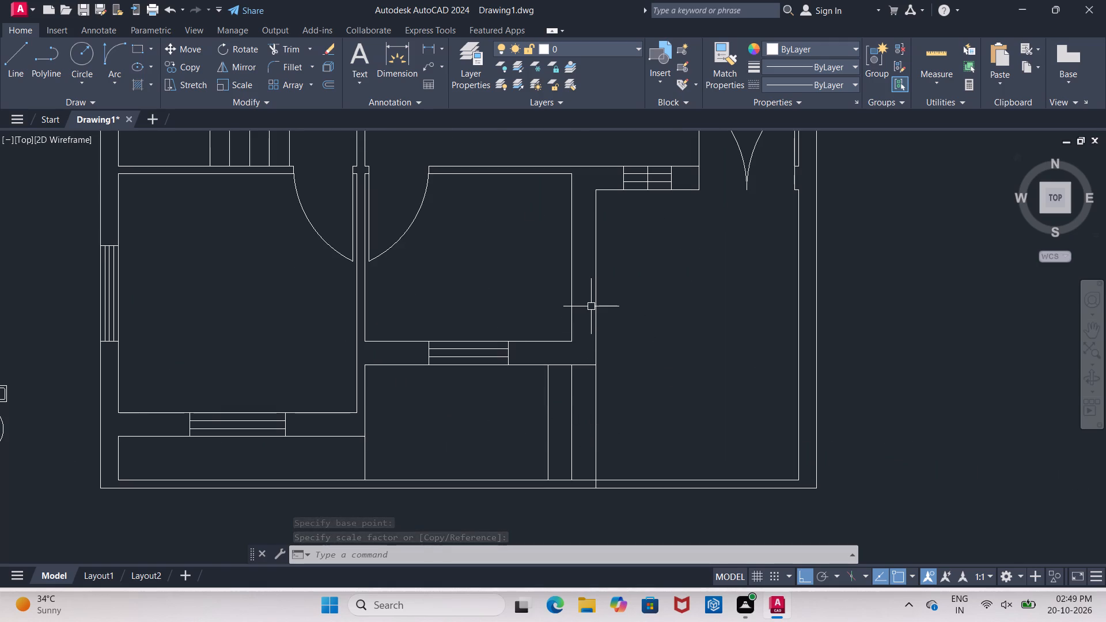
pyautogui.scroll(-2, 628, 304)
pyautogui.scroll(-1, 482, 417)
pyautogui.scroll(1, 547, 282)
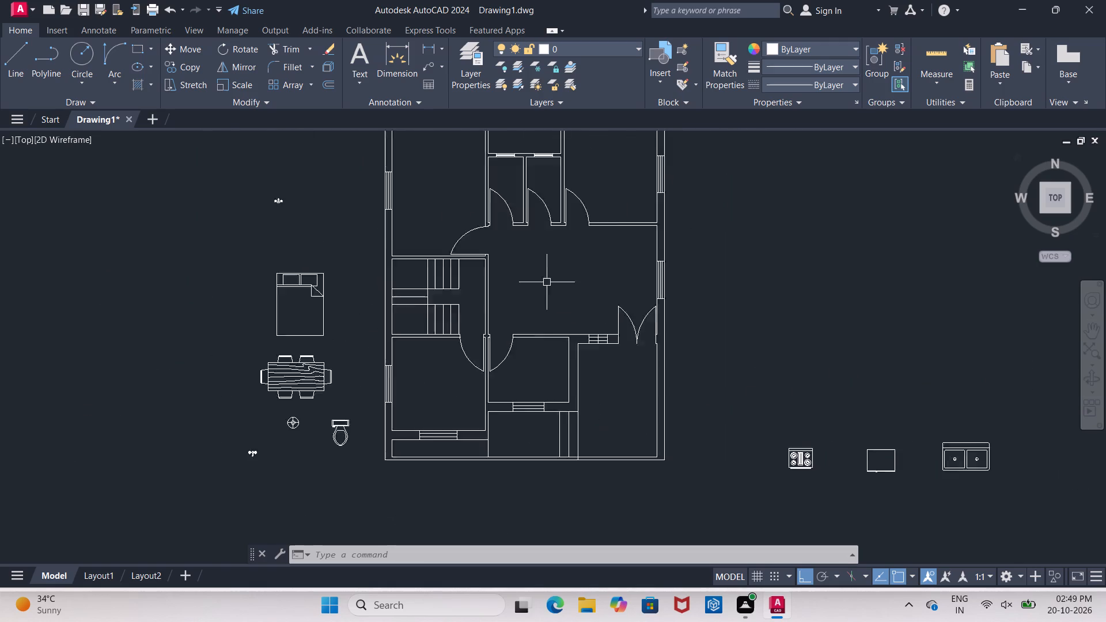
pyautogui.scroll(1, 546, 280)
pyautogui.scroll(-1, 369, 327)
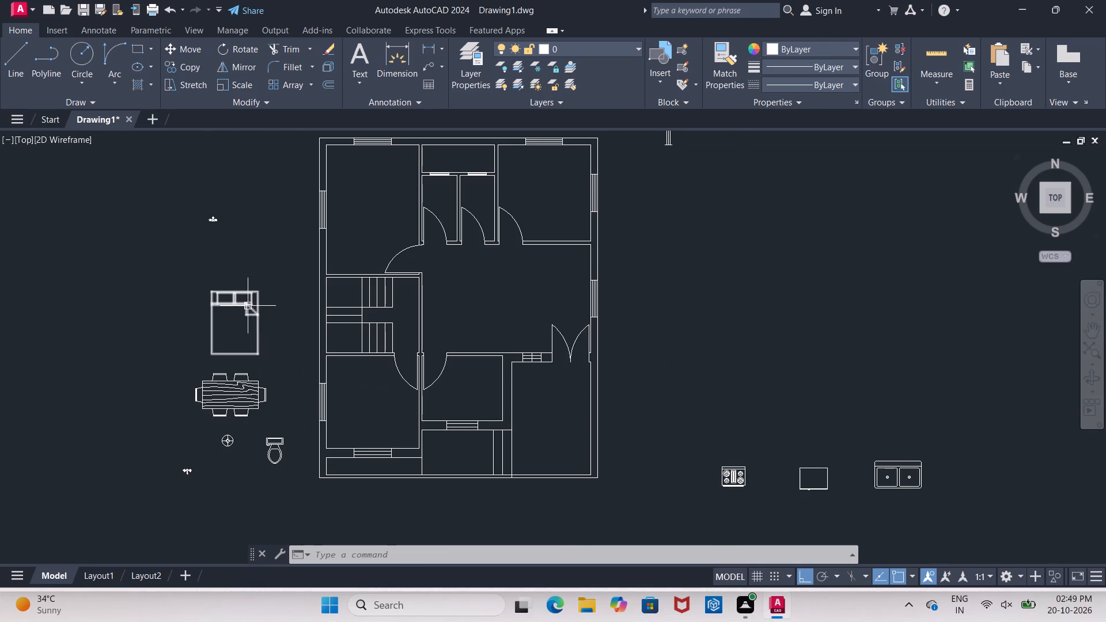
pyautogui.click(248, 306)
pyautogui.press('c')
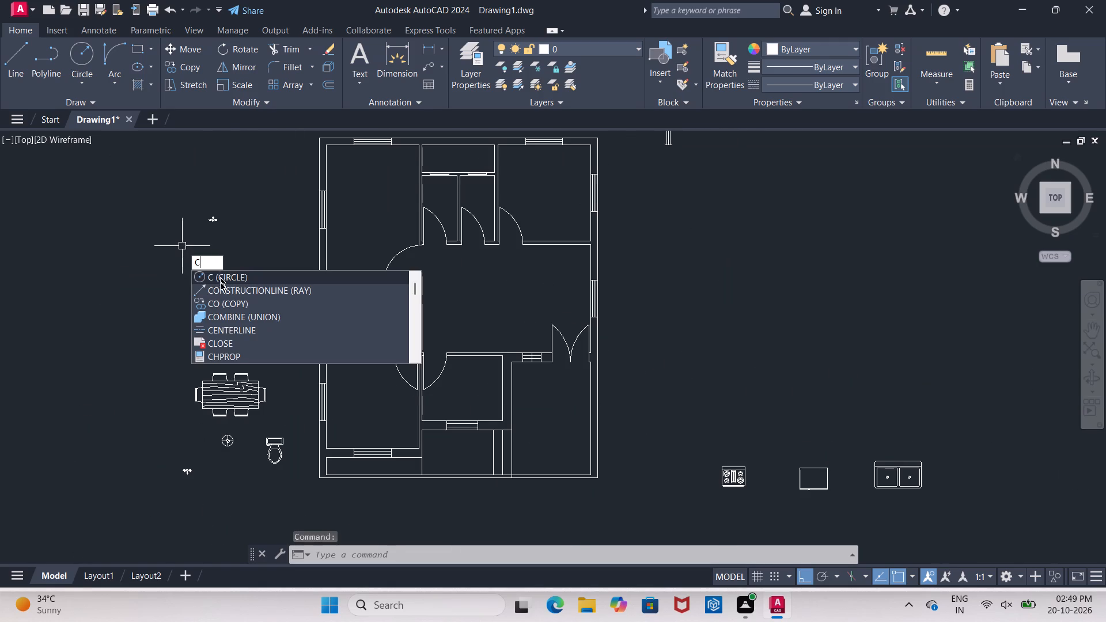
pyautogui.click(220, 301)
pyautogui.scroll(5, 229, 289)
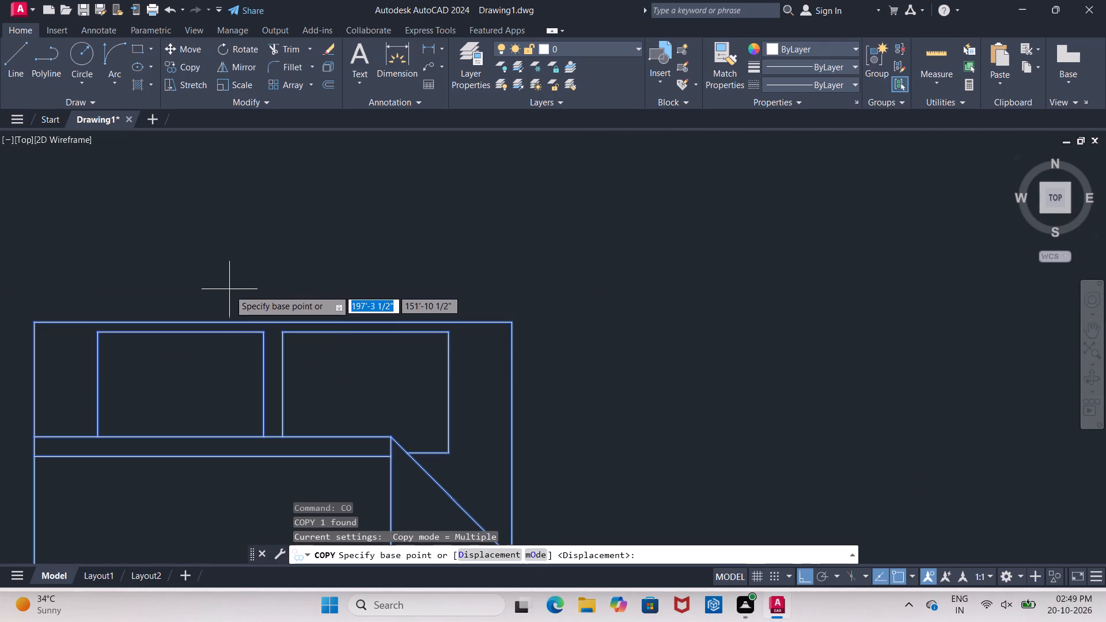
pyautogui.click(272, 321)
pyautogui.scroll(-4, 188, 301)
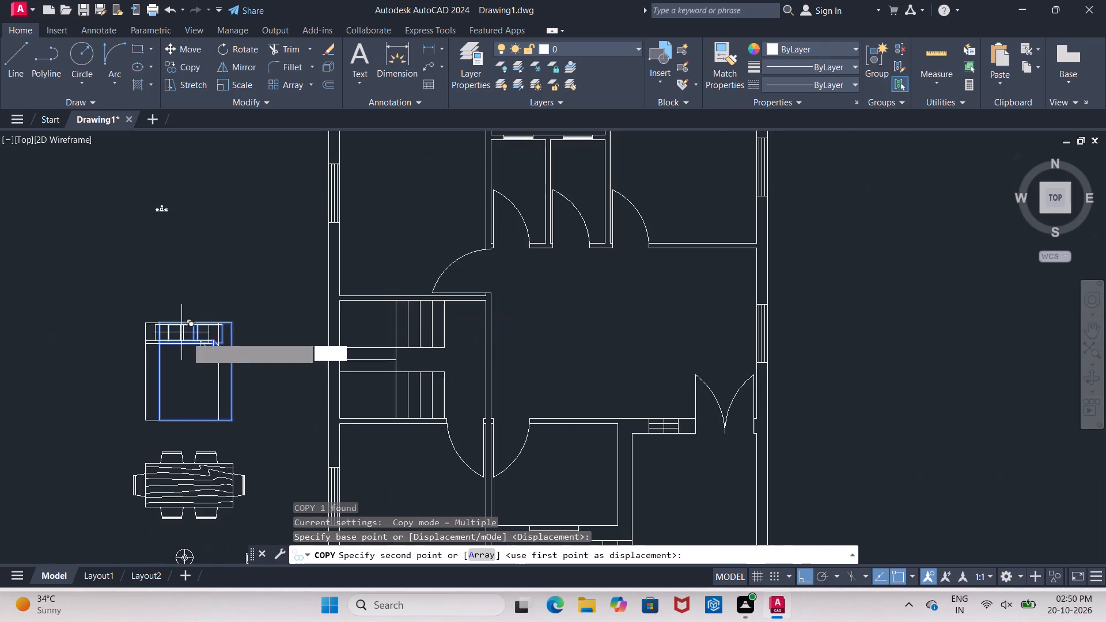
pyautogui.click(822, 579)
pyautogui.scroll(-3, 494, 443)
pyautogui.scroll(4, 459, 408)
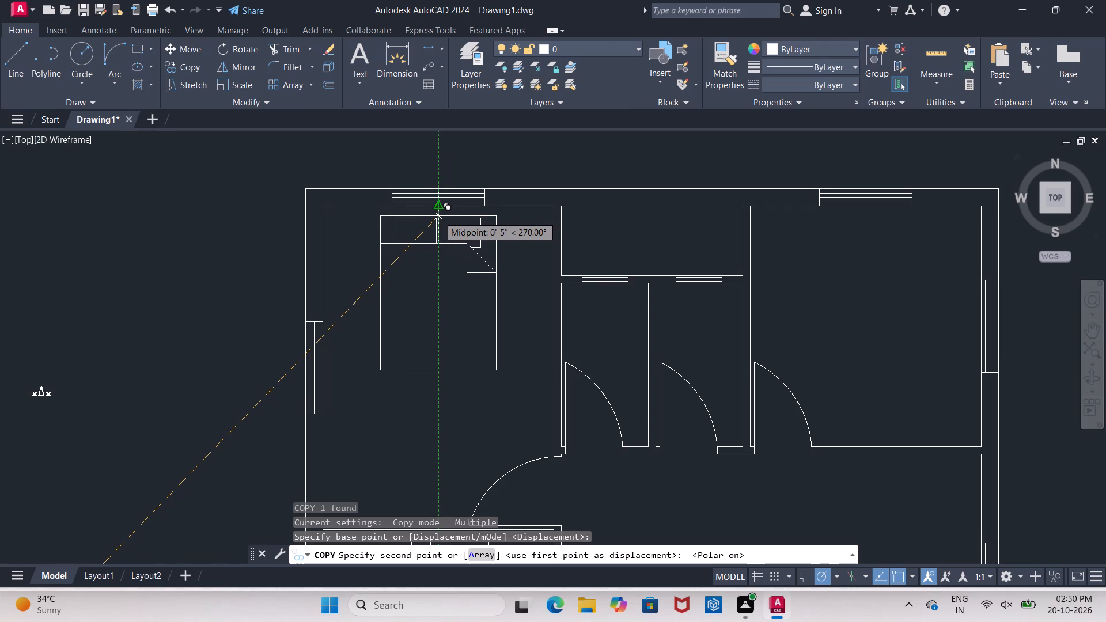
pyautogui.click(438, 216)
pyautogui.scroll(-2, 310, 256)
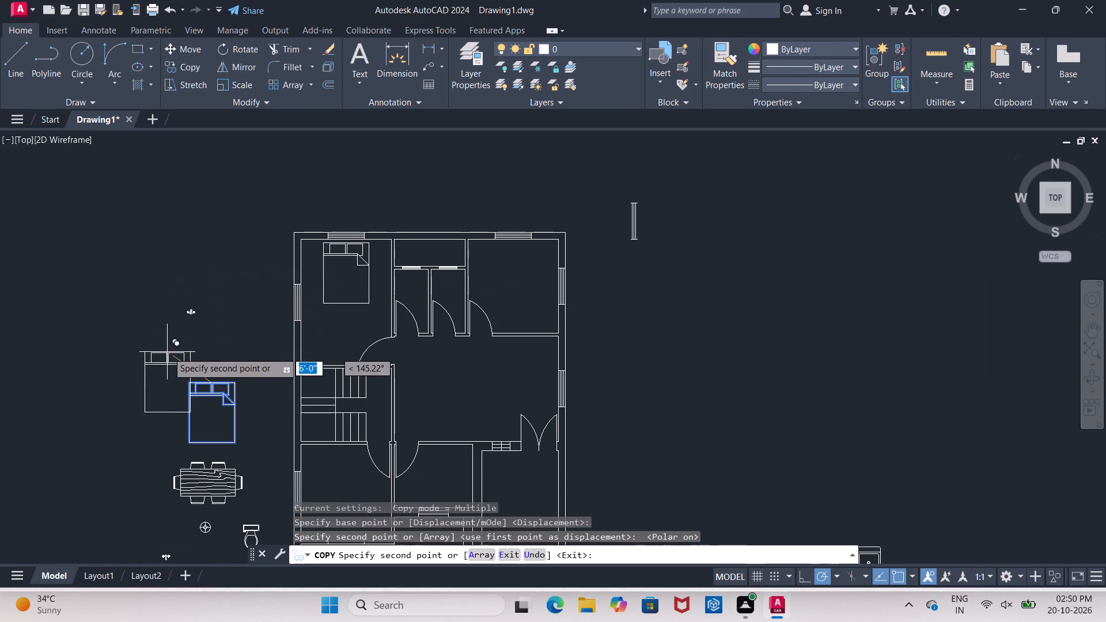
pyautogui.press('Escape')
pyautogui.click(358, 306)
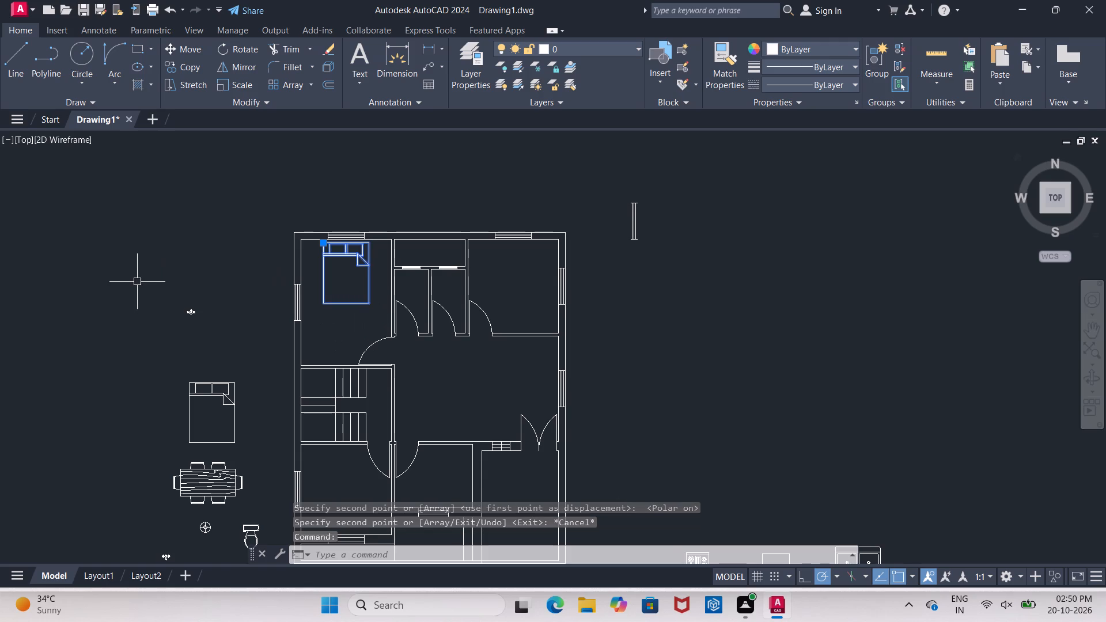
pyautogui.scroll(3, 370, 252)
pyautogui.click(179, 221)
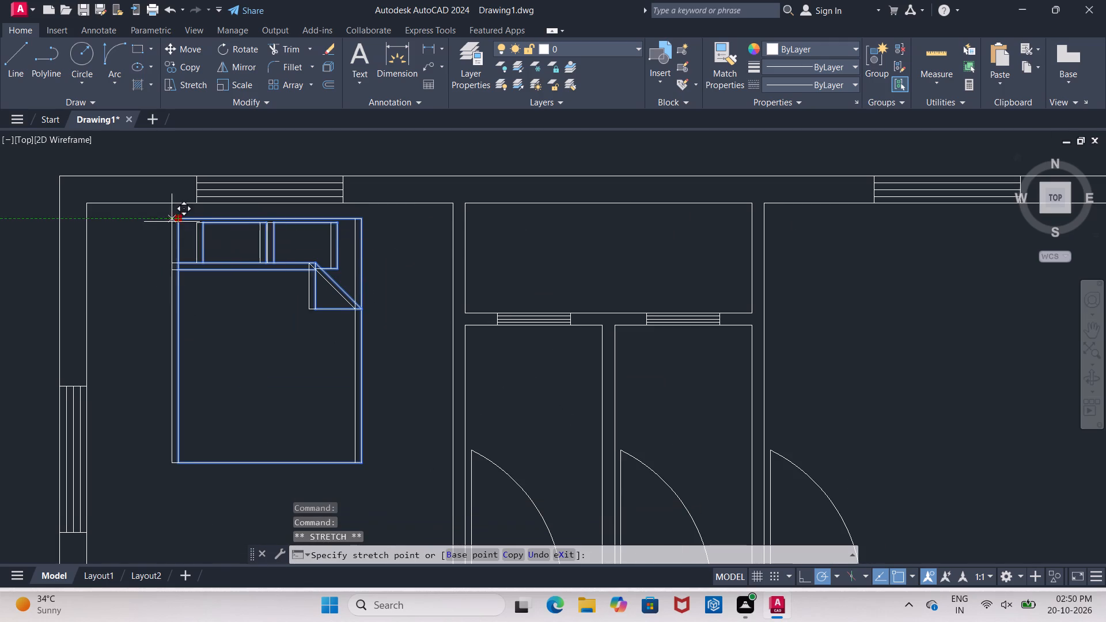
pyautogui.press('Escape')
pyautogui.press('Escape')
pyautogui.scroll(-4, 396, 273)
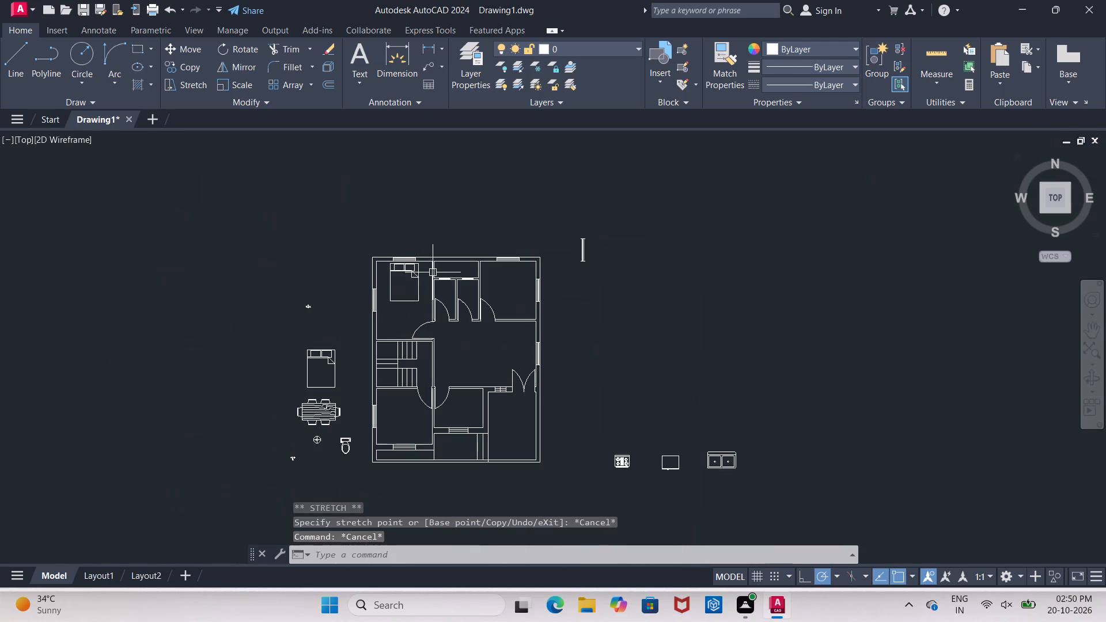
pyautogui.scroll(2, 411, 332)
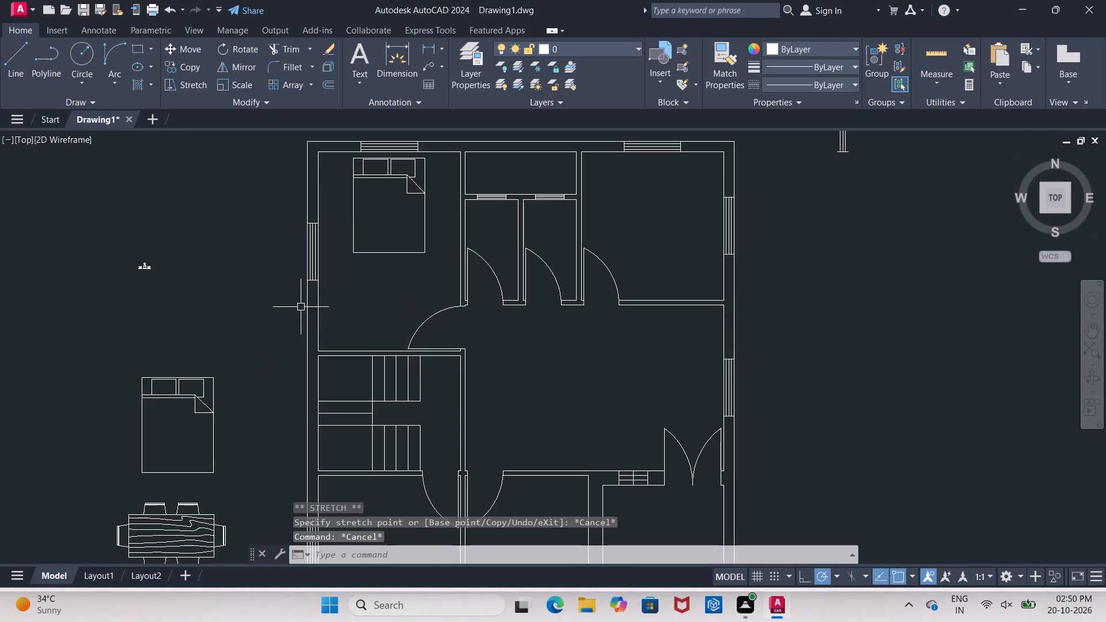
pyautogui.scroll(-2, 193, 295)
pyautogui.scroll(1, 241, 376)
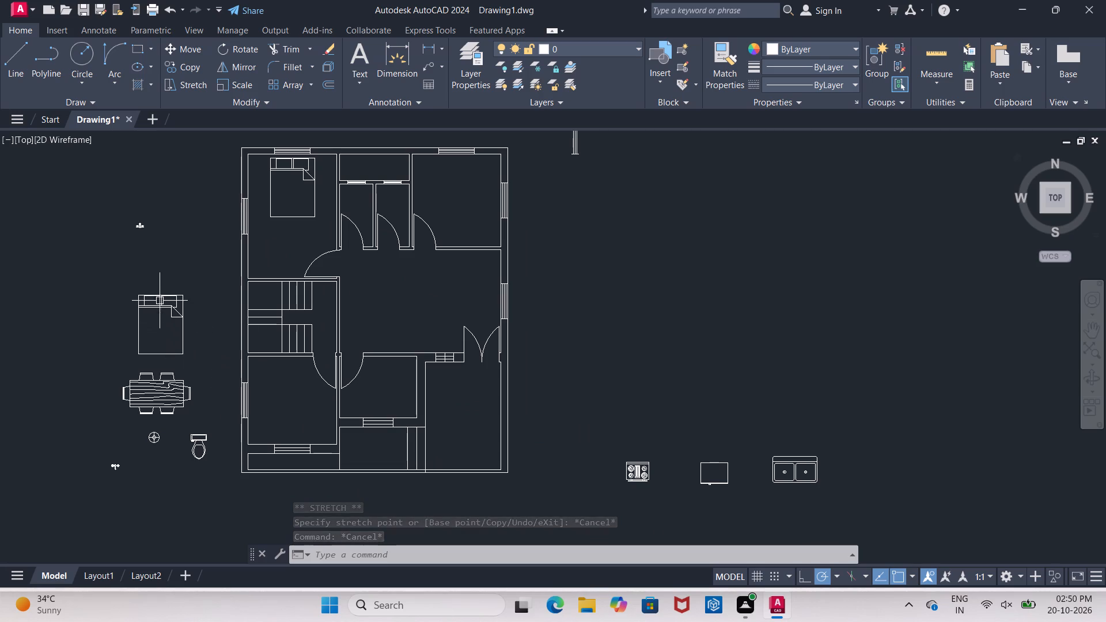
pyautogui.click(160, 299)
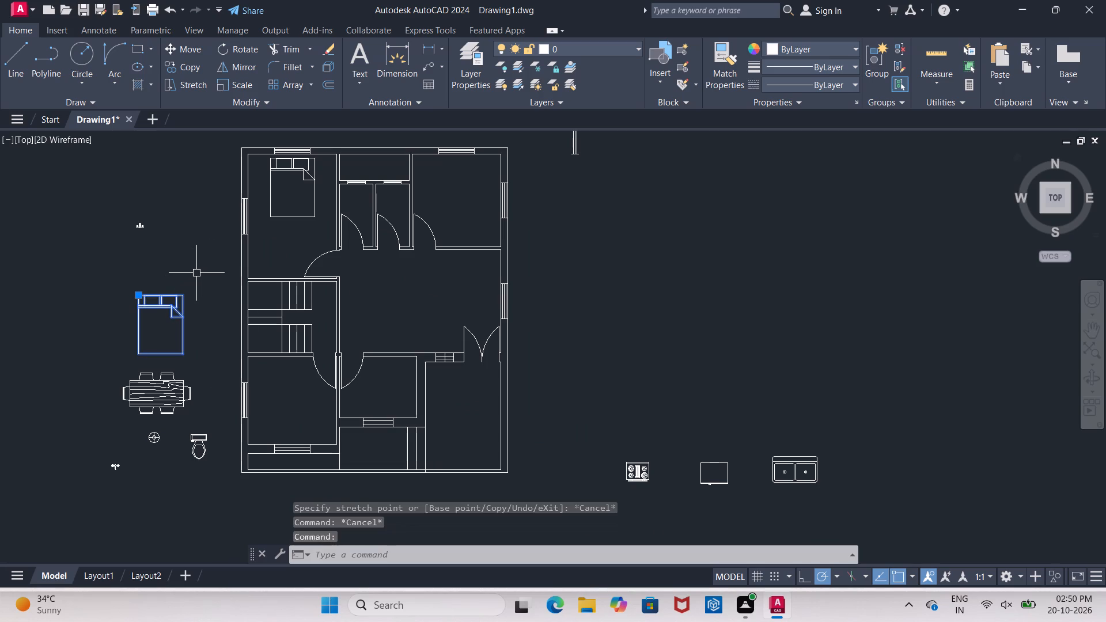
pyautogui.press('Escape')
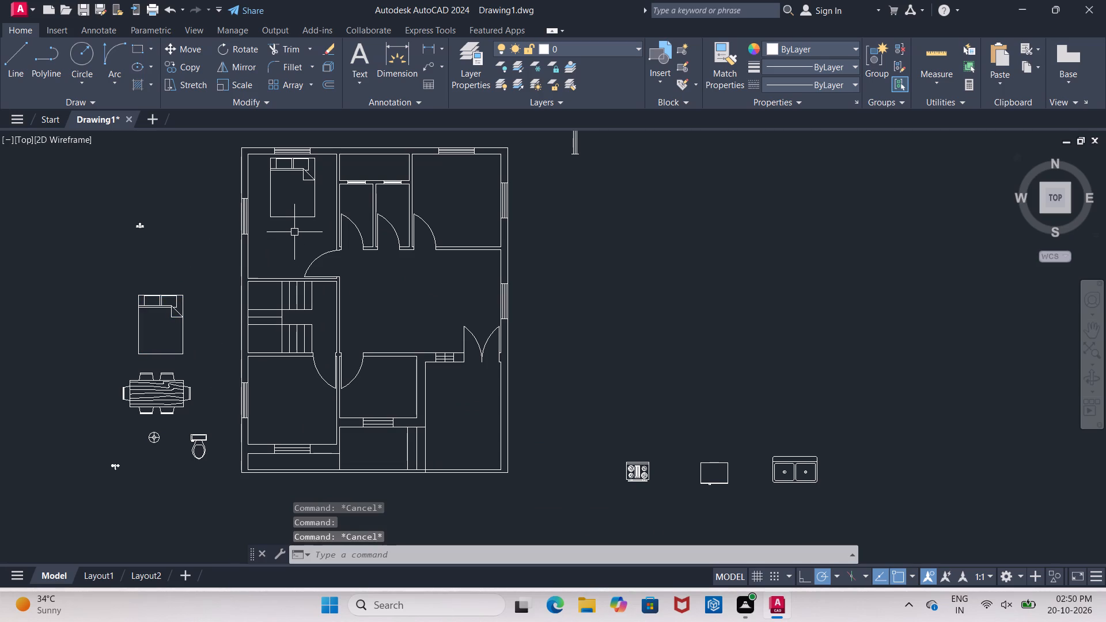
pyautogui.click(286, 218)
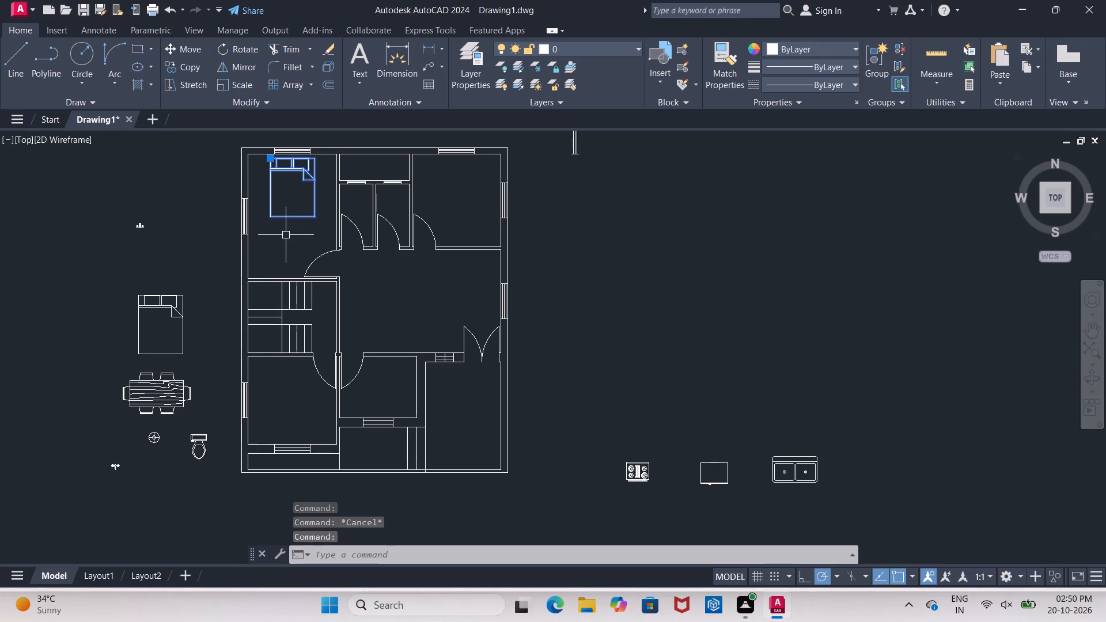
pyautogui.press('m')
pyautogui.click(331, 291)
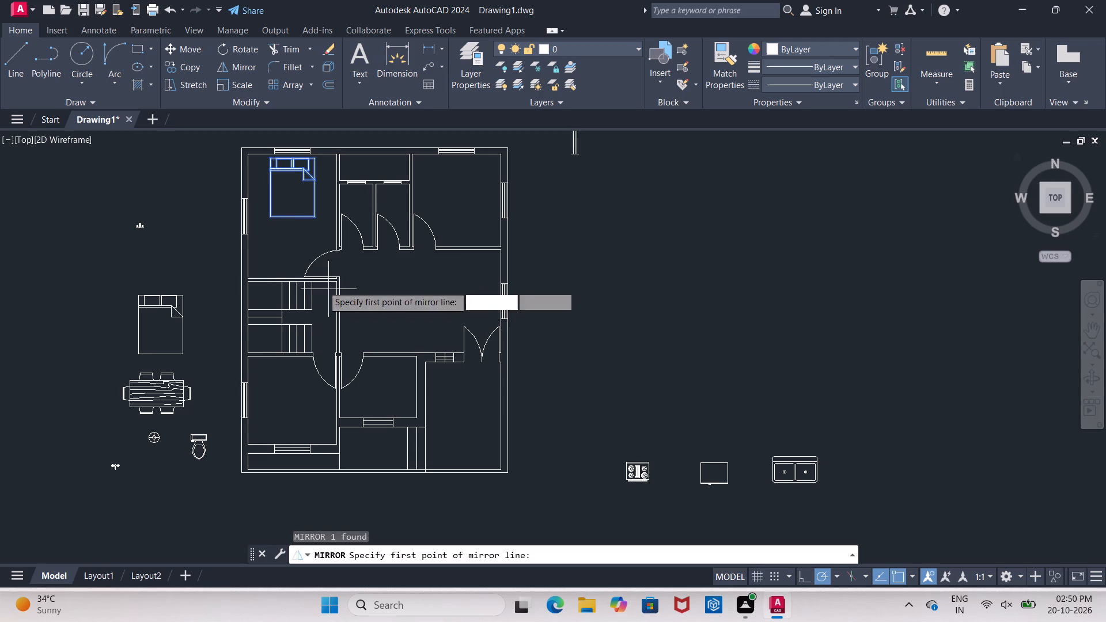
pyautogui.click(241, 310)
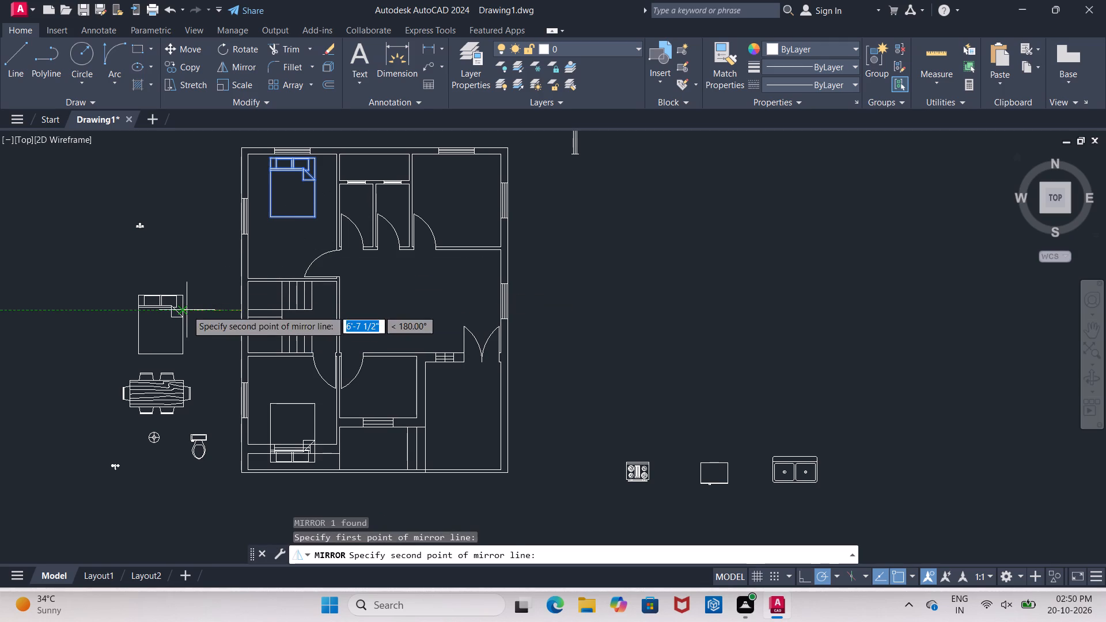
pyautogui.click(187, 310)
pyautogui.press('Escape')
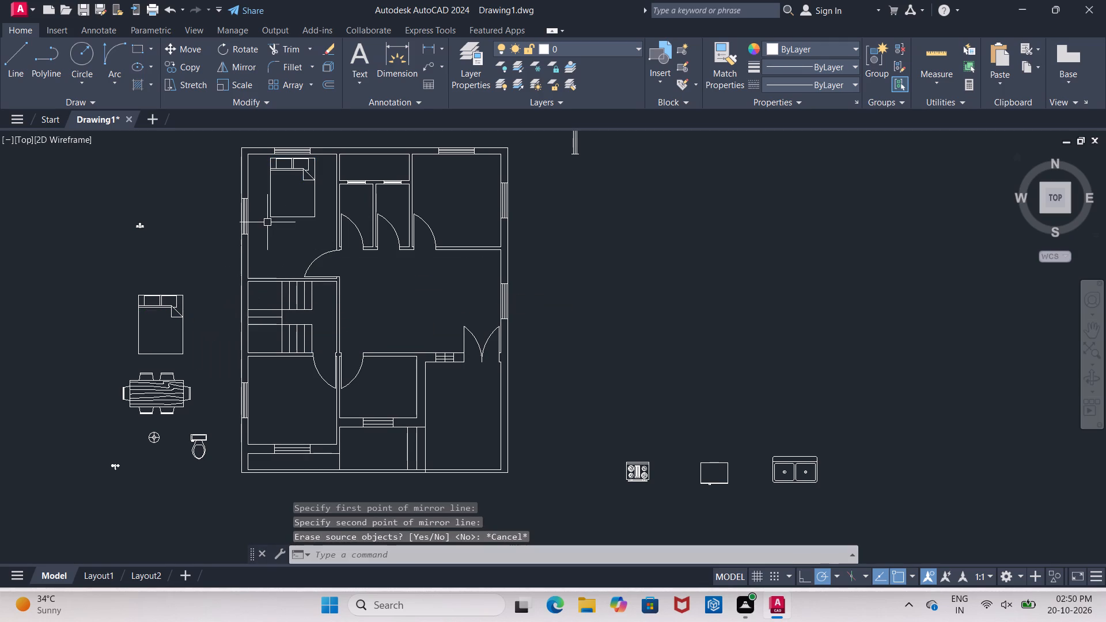
# Mirror the top-left room's bed downward about a horizontal line through the lower stair flight's upper edge, keeping the original bed.
pyautogui.click(271, 219)
pyautogui.press('m')
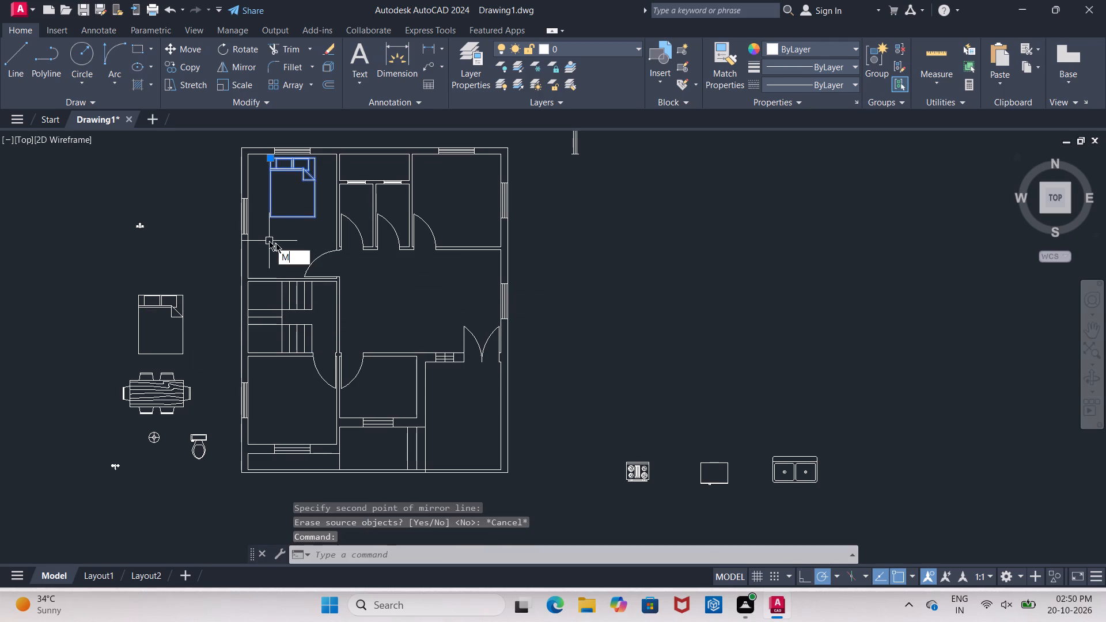
pyautogui.click(313, 294)
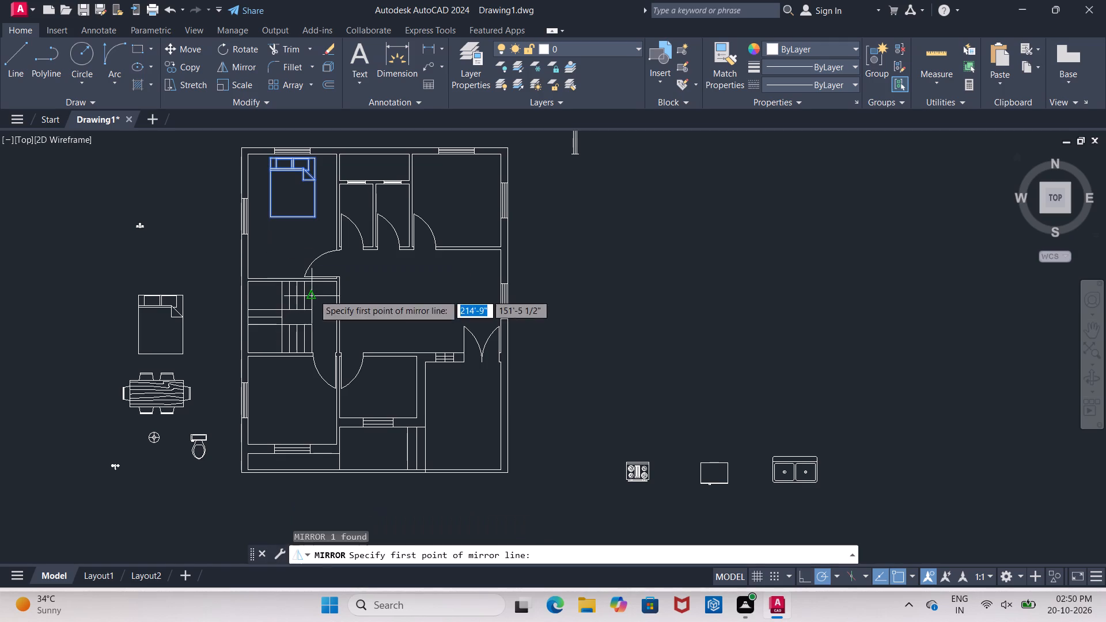
pyautogui.click(244, 327)
pyautogui.click(215, 324)
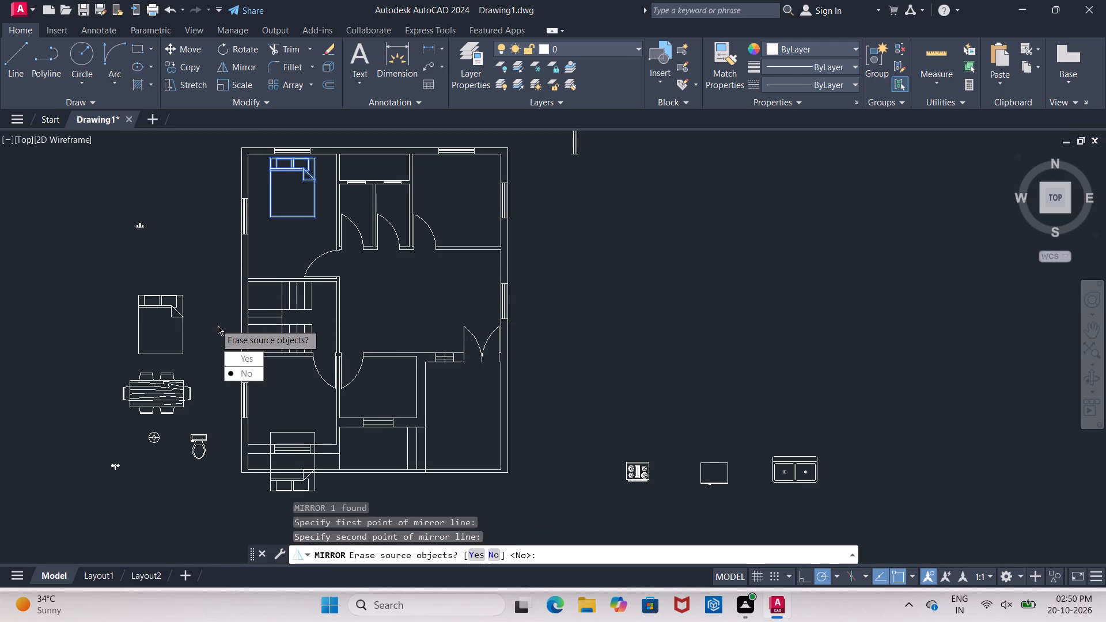
pyautogui.moveTo(243, 376); pyautogui.dragTo(215, 324)
# Move the mirrored bed by its headboard midpoint about 5'-8" straight up, placing it just above the bottom-left room's lower window.
pyautogui.click(282, 431)
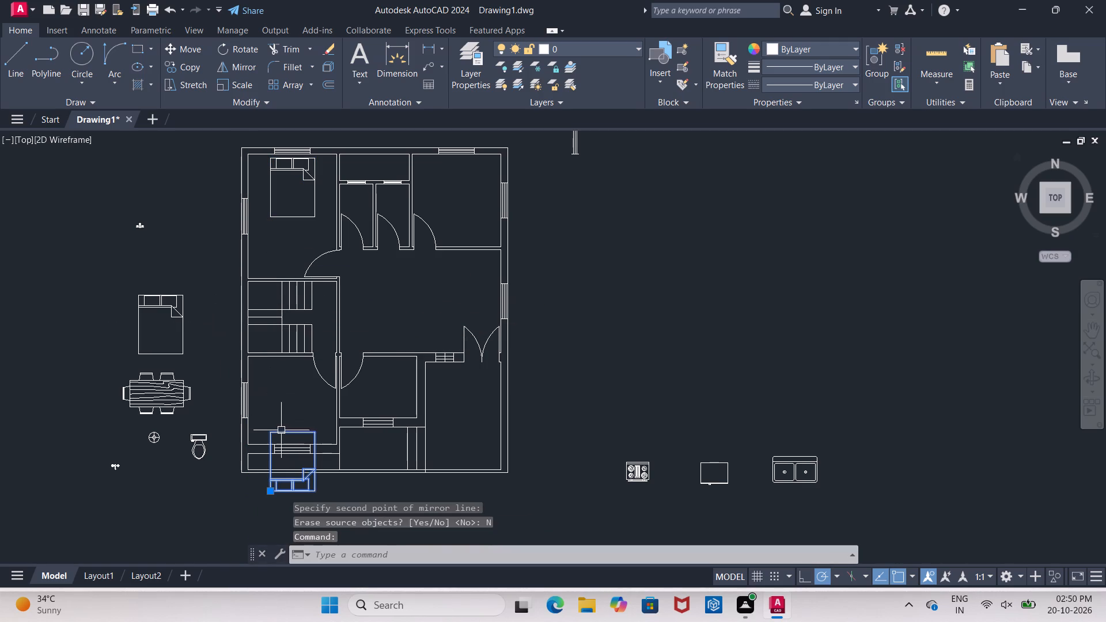
pyautogui.press('m')
pyautogui.click(331, 451)
pyautogui.scroll(3, 286, 488)
pyautogui.click(307, 492)
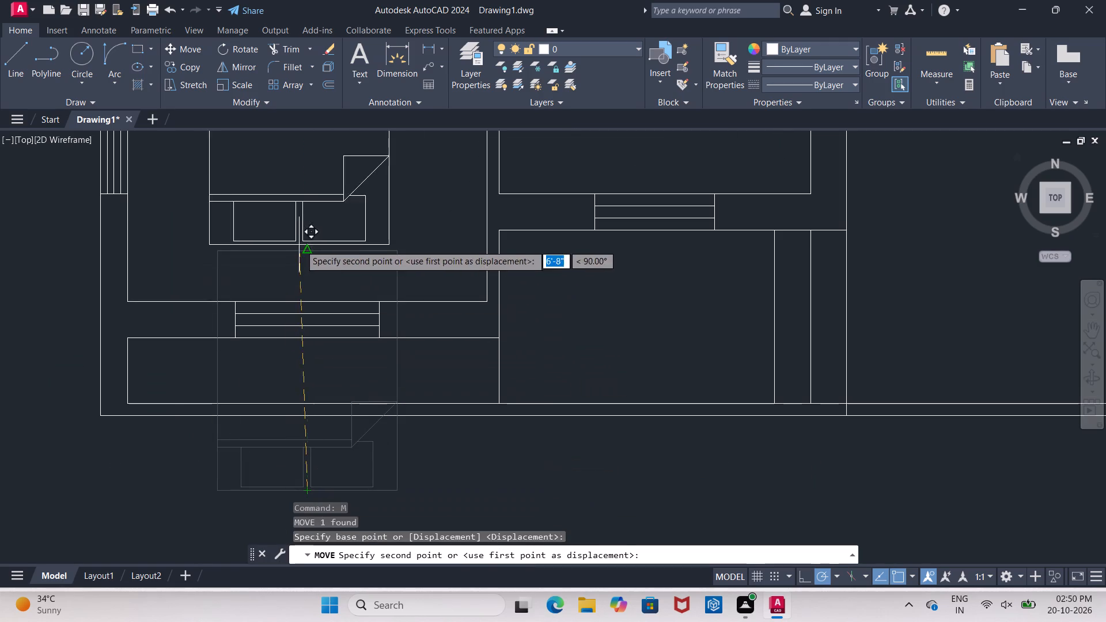
pyautogui.click(305, 287)
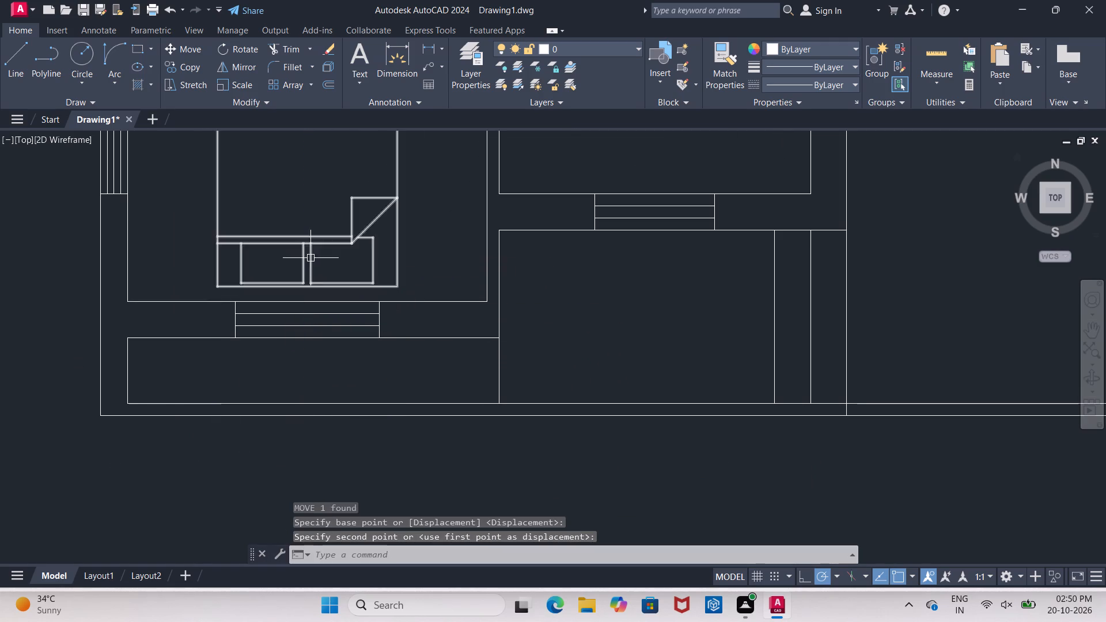
pyautogui.scroll(-5, 296, 267)
pyautogui.scroll(1, 290, 290)
pyautogui.press('Escape')
# Copy the top-left room's bed by its headboard midpoint horizontally into the top-right room, aligned below the top window's midpoint.
pyautogui.scroll(2, 395, 269)
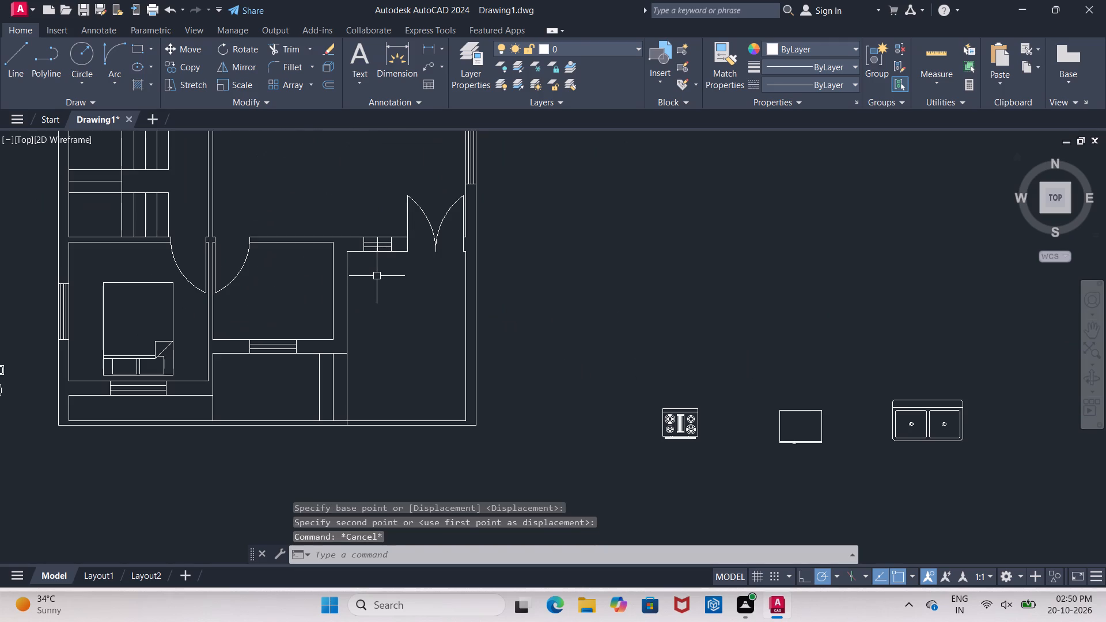
pyautogui.scroll(-2, 377, 314)
pyautogui.scroll(2, 300, 282)
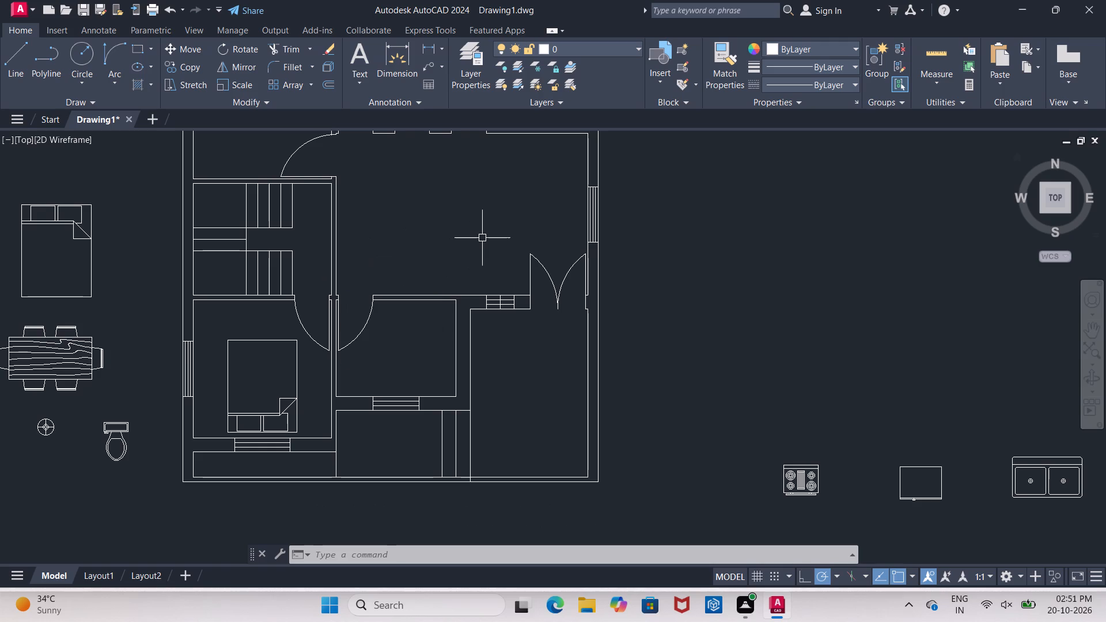
pyautogui.scroll(-2, 365, 307)
pyautogui.scroll(2, 306, 356)
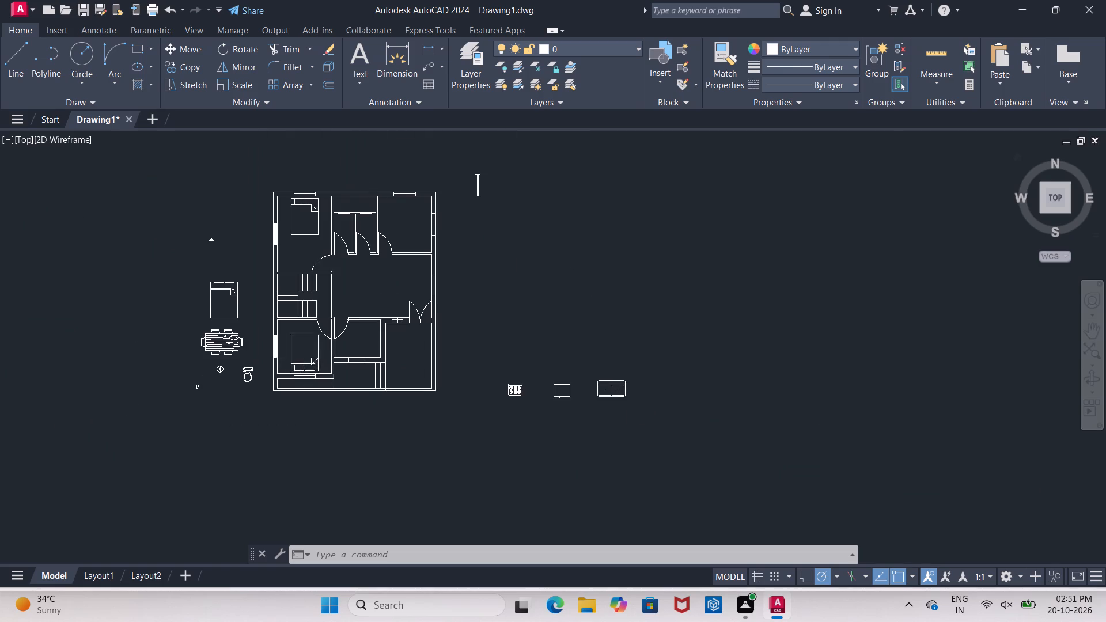
pyautogui.scroll(3, 306, 356)
pyautogui.scroll(-3, 260, 378)
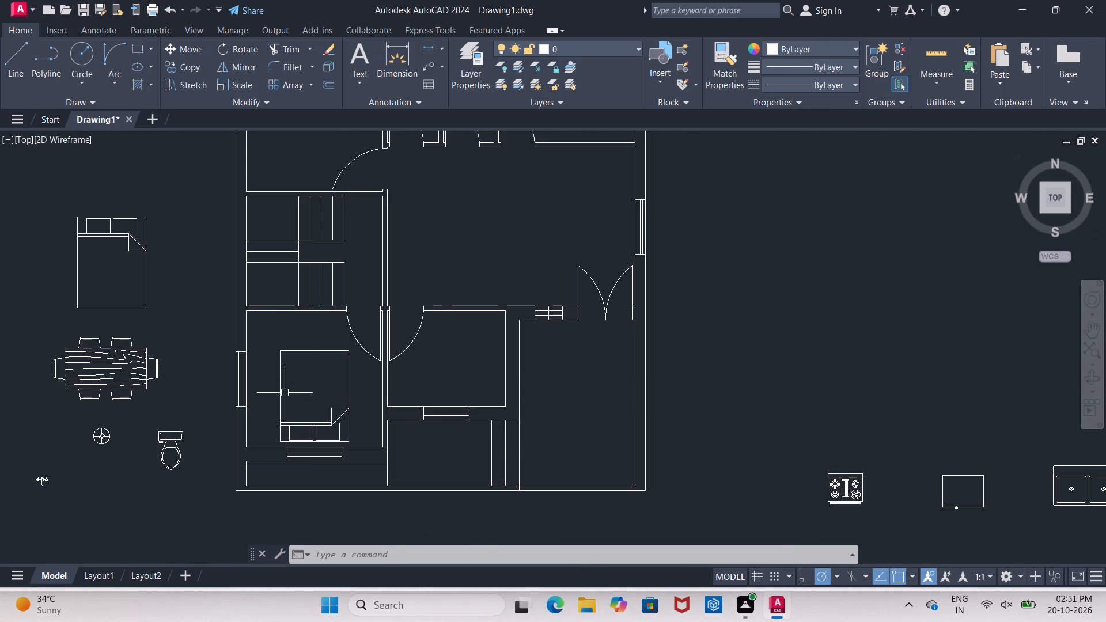
pyautogui.scroll(-1, 299, 413)
pyautogui.scroll(3, 835, 510)
pyautogui.scroll(-3, 513, 476)
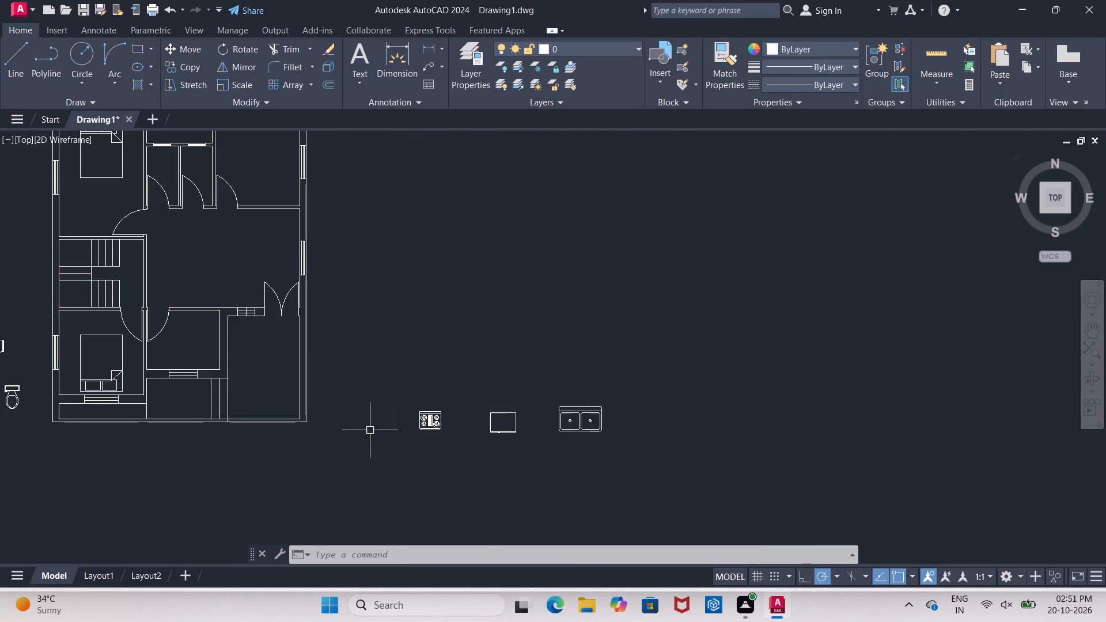
pyautogui.scroll(-1, 368, 430)
pyautogui.scroll(4, 178, 235)
pyautogui.click(200, 318)
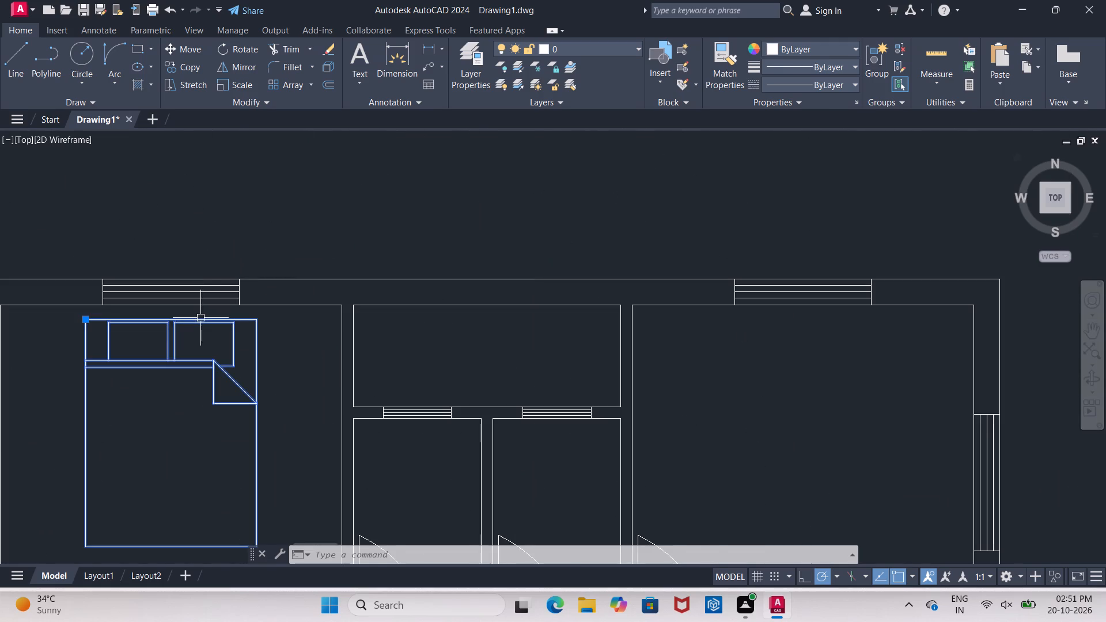
pyautogui.press('c')
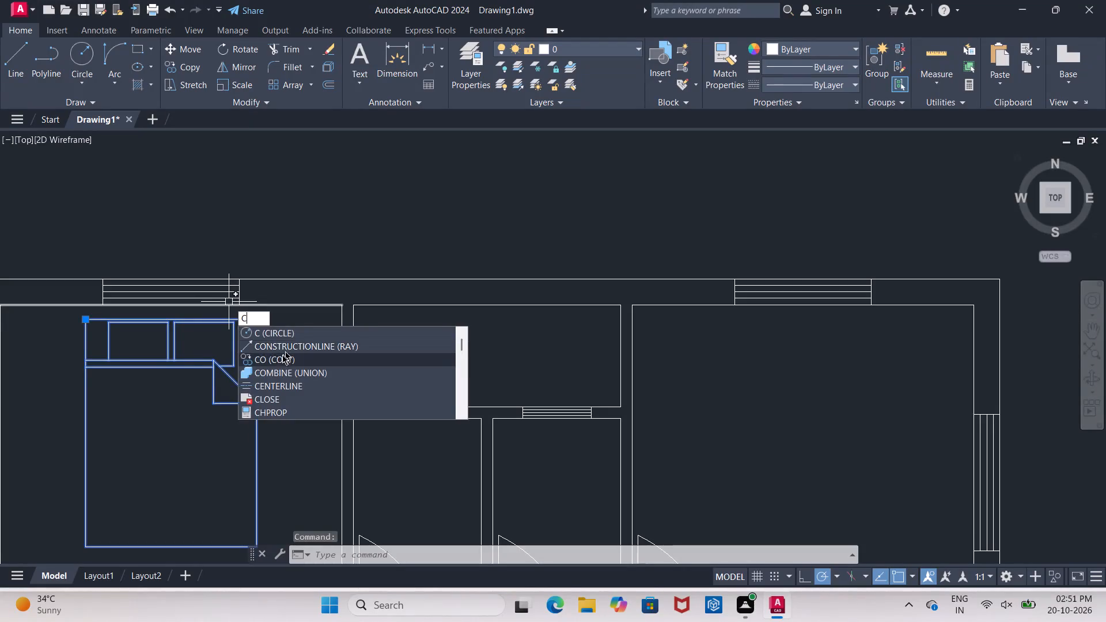
pyautogui.click(281, 359)
pyautogui.click(169, 317)
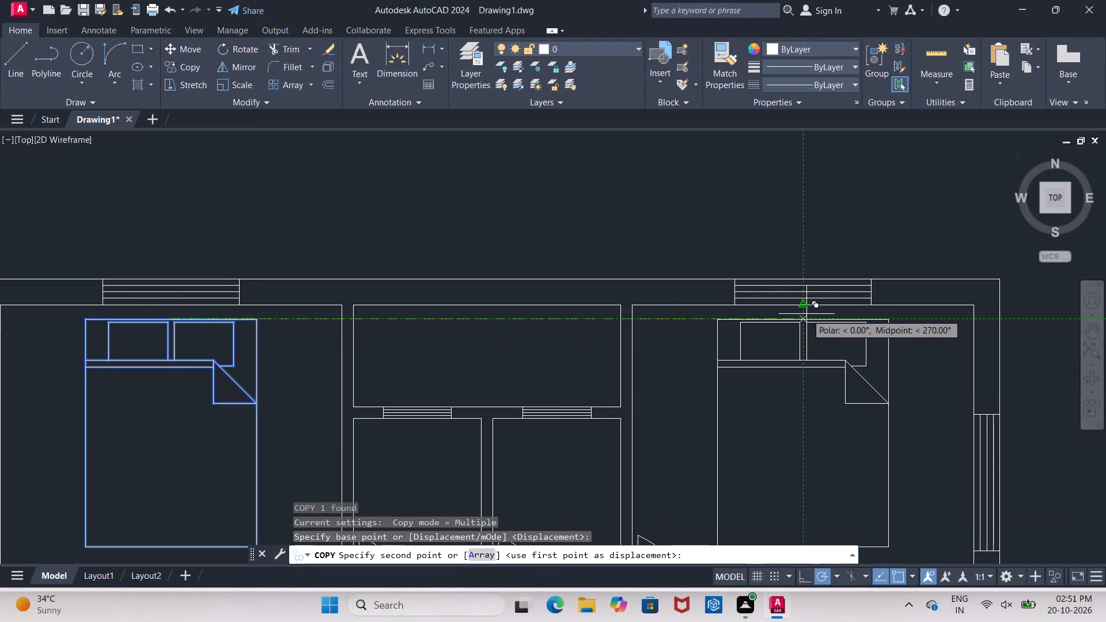
pyautogui.click(804, 316)
pyautogui.press('Escape')
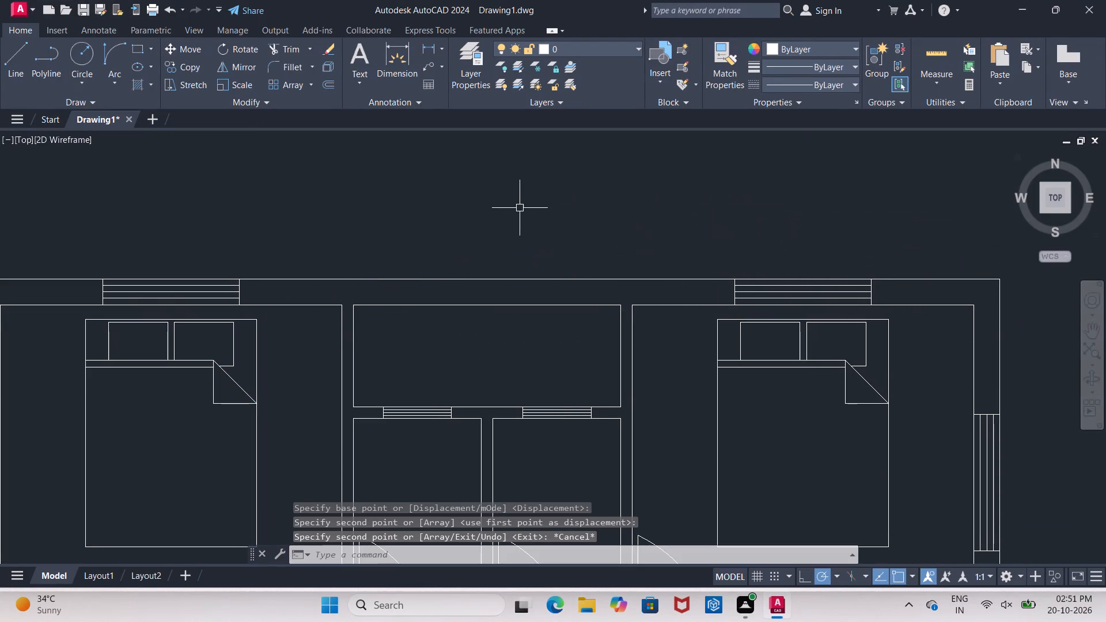
# Examine the furnished bedrooms, the remaining lower rooms and the kitchen appliance blocks beside the plan.
pyautogui.scroll(-3, 176, 211)
pyautogui.scroll(1, 359, 294)
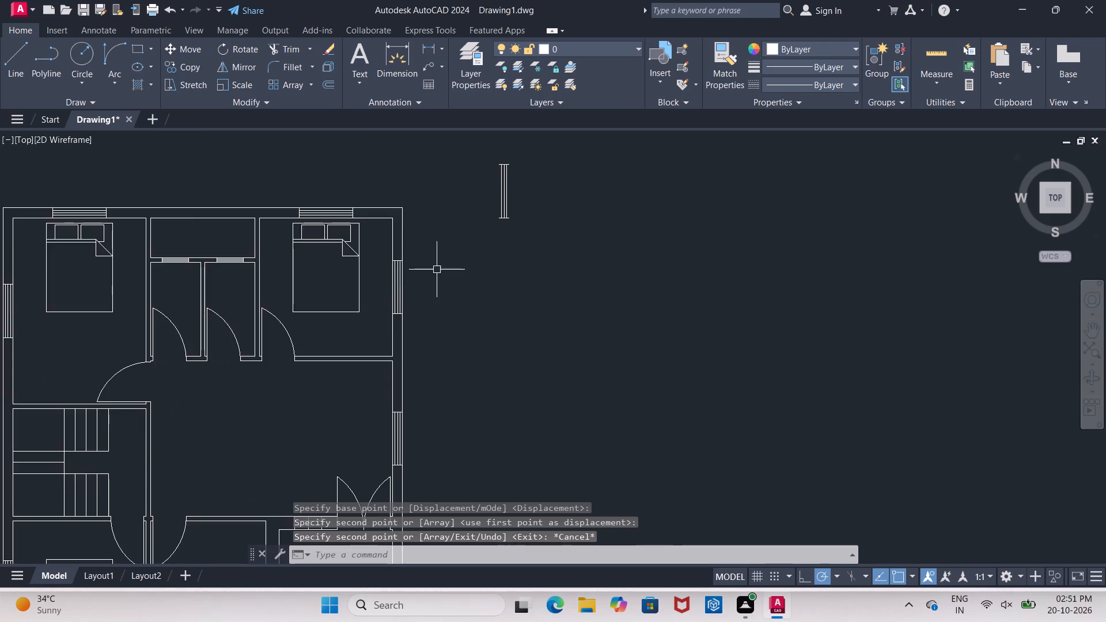
pyautogui.scroll(-3, 513, 232)
pyautogui.scroll(3, 407, 295)
pyautogui.scroll(-2, 302, 256)
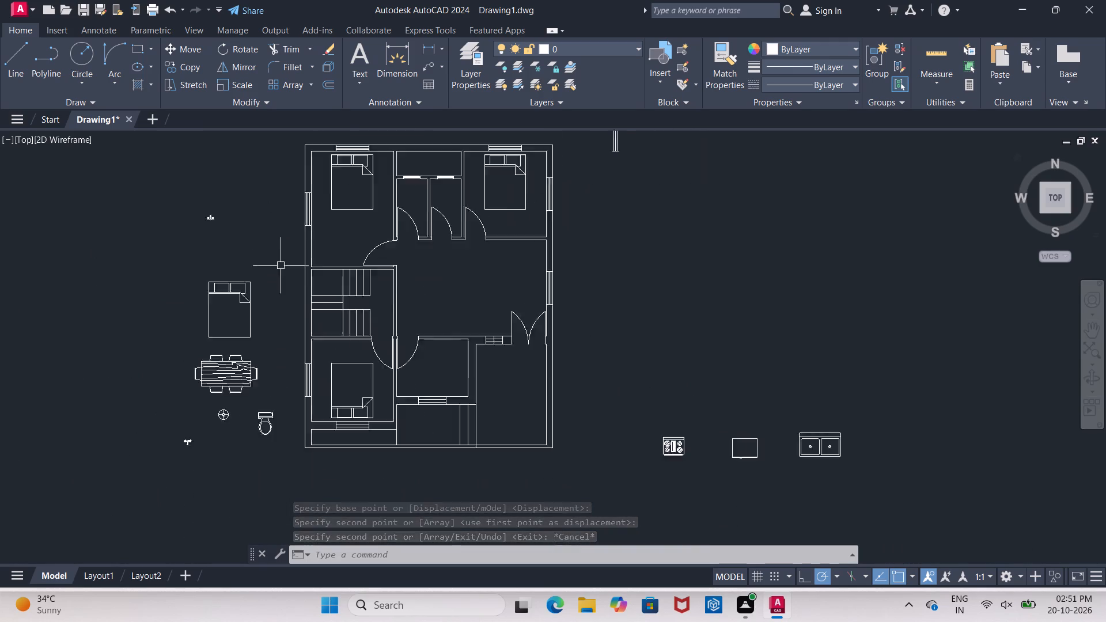
pyautogui.scroll(3, 396, 362)
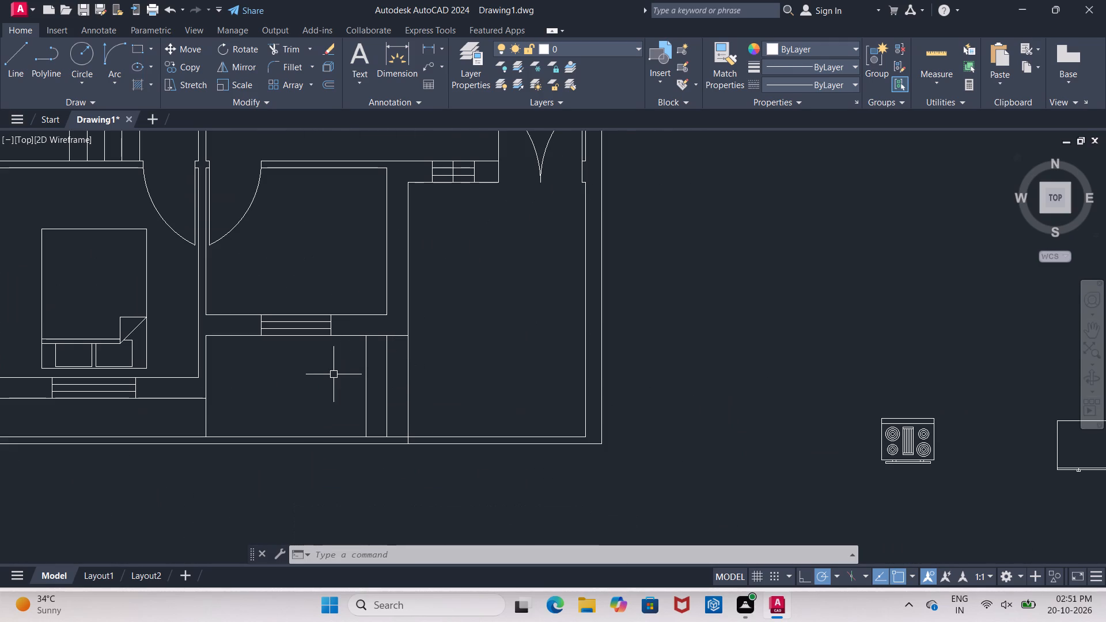
pyautogui.scroll(-2, 86, 299)
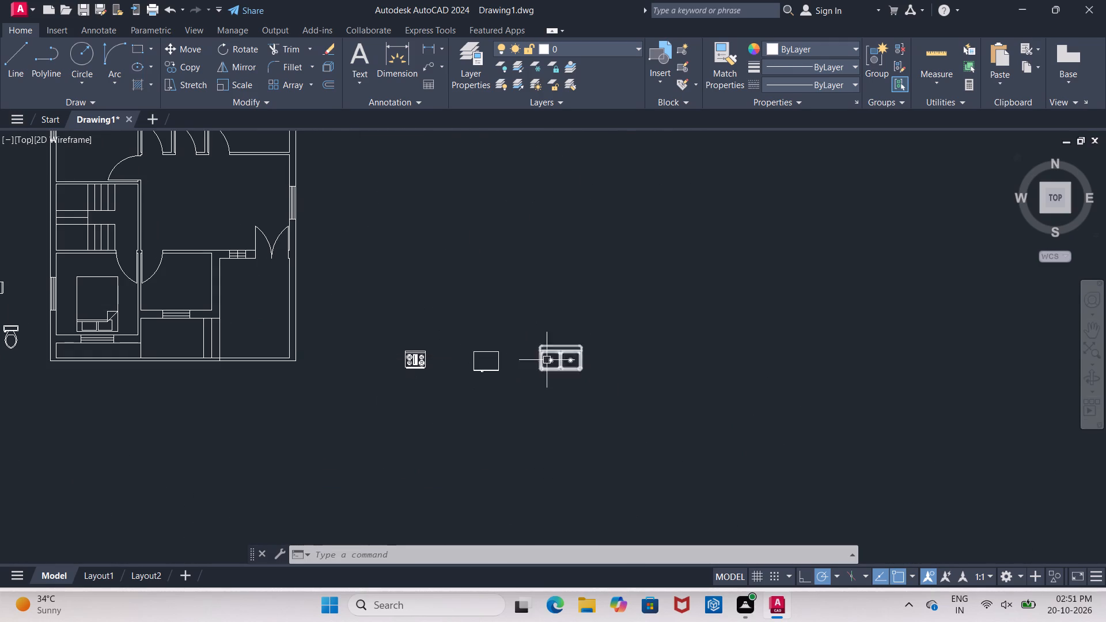
pyautogui.scroll(3, 548, 347)
pyautogui.scroll(-4, 496, 323)
pyautogui.scroll(3, 162, 271)
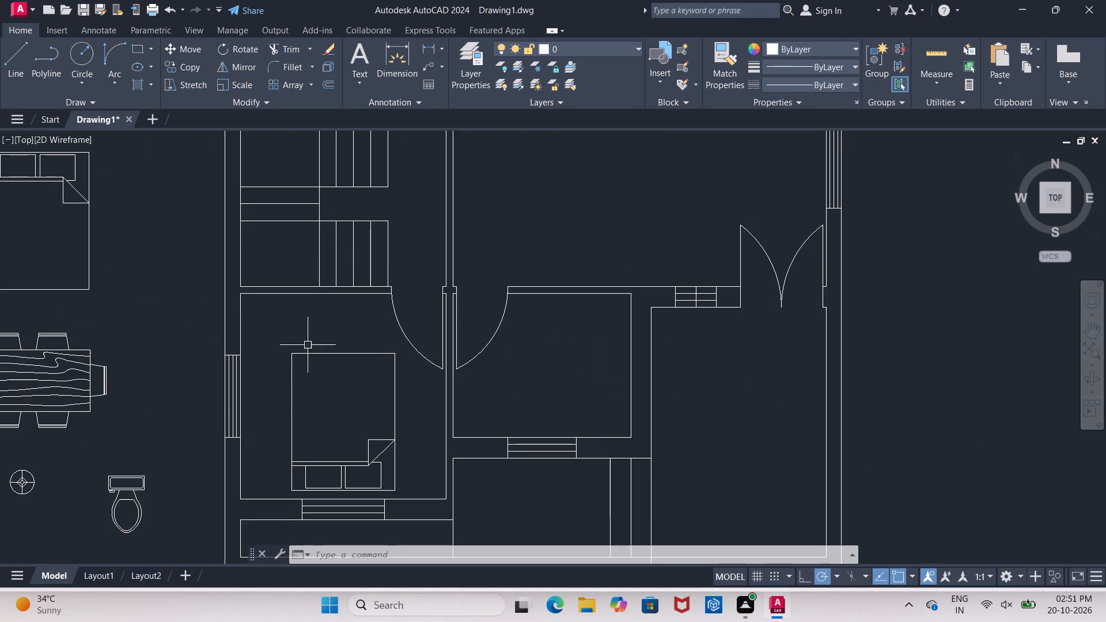
pyautogui.scroll(-2, 249, 322)
pyautogui.scroll(2, 407, 347)
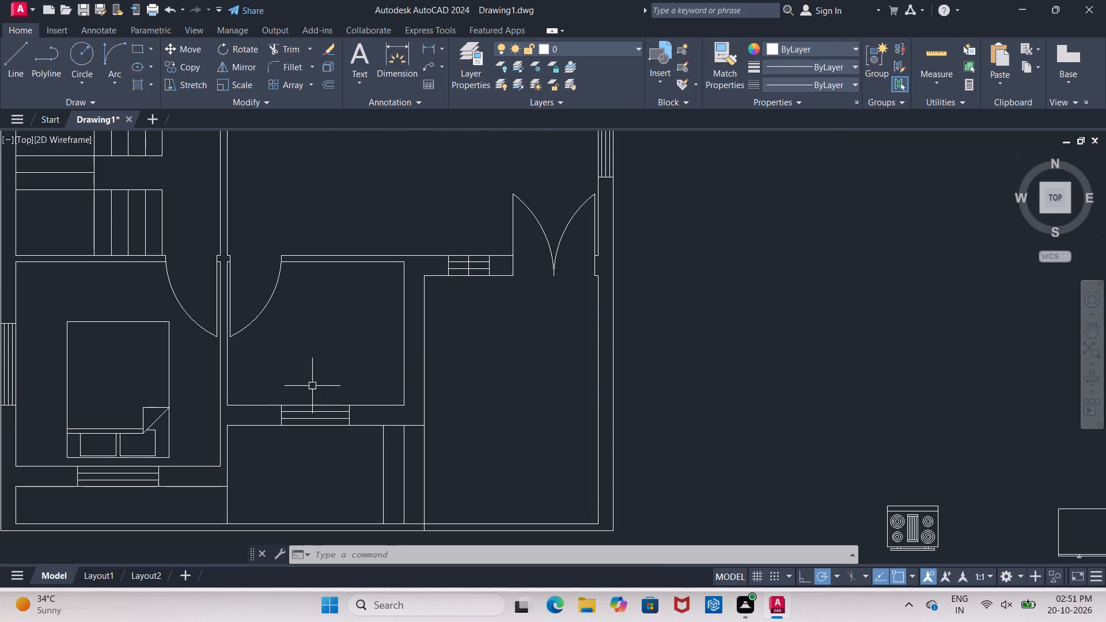
pyautogui.scroll(-2, 325, 350)
pyautogui.scroll(3, 579, 434)
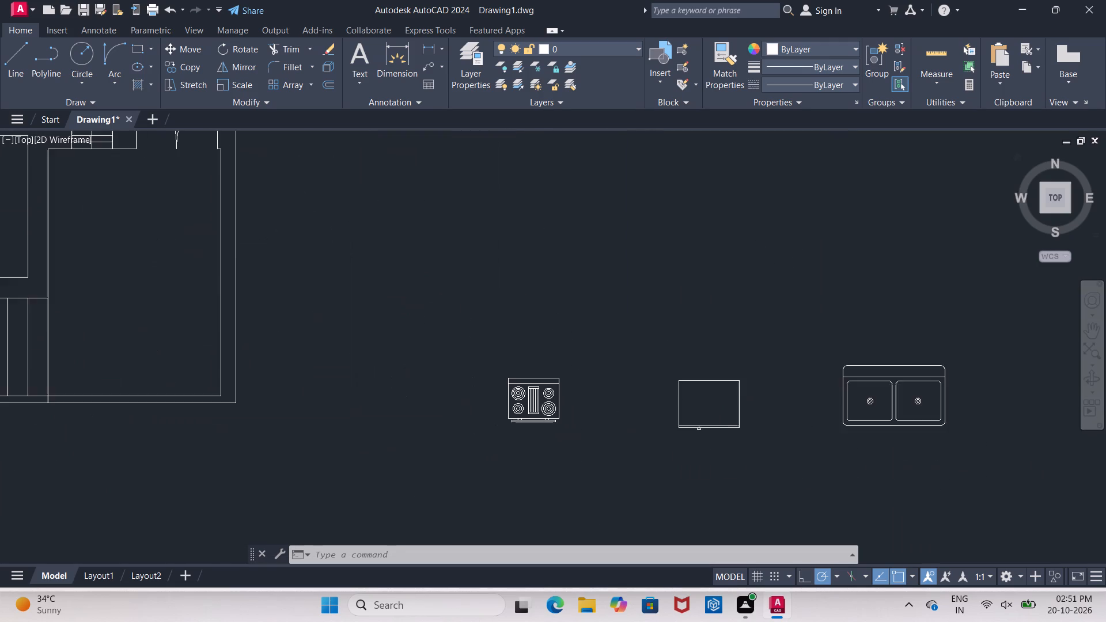
pyautogui.scroll(-1, 581, 434)
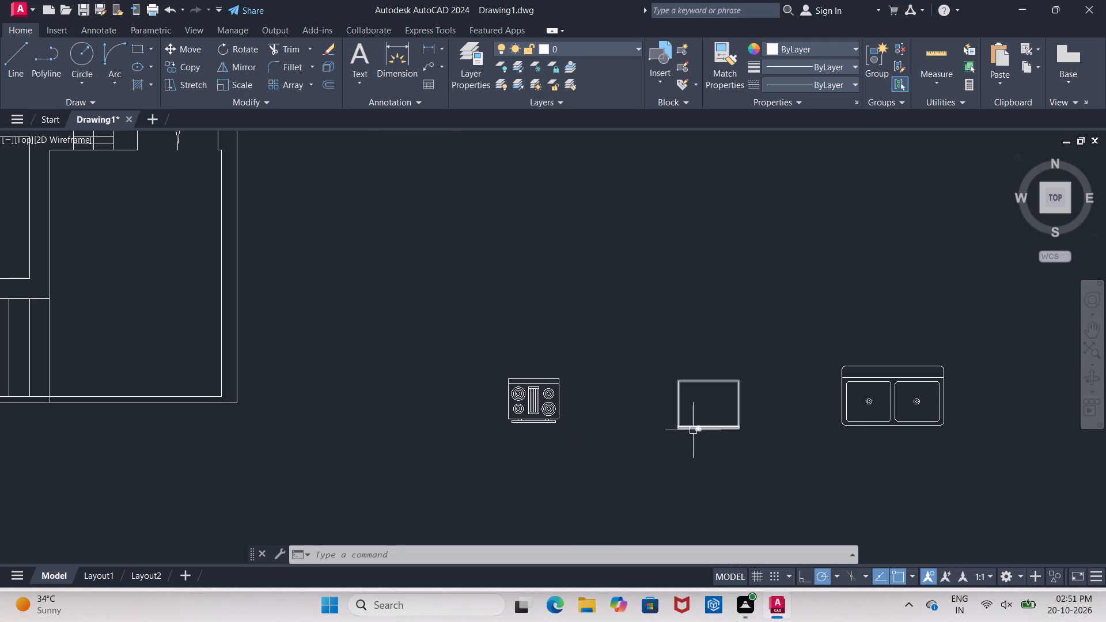
# Offset the kitchen's lower and right inner wall lines 2' into the room as counter edges.
pyautogui.scroll(-1, 719, 427)
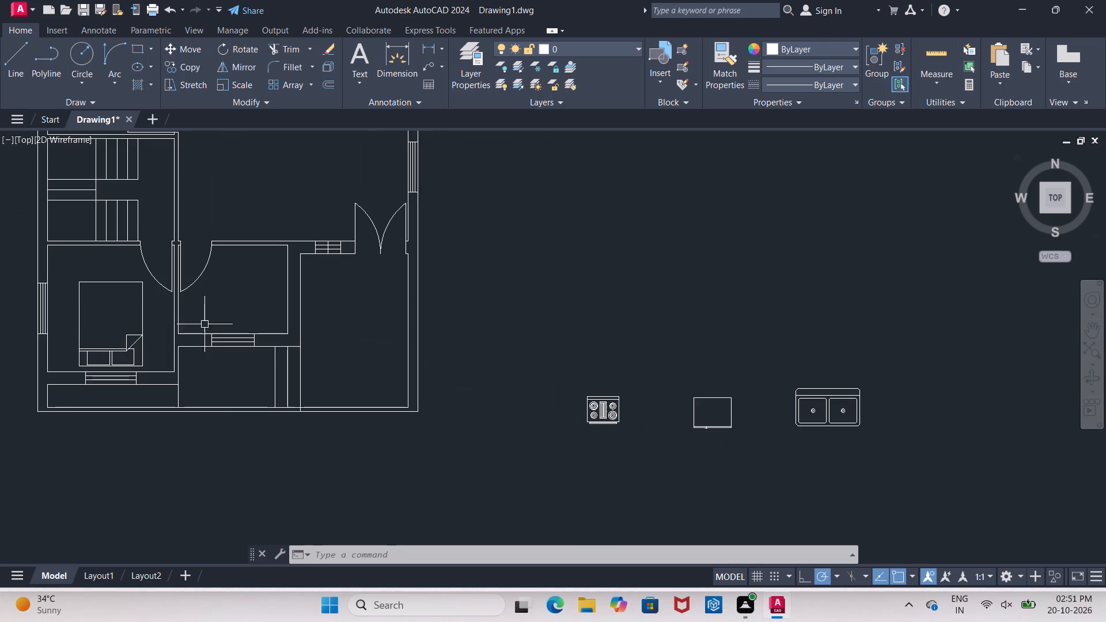
pyautogui.scroll(2, 206, 324)
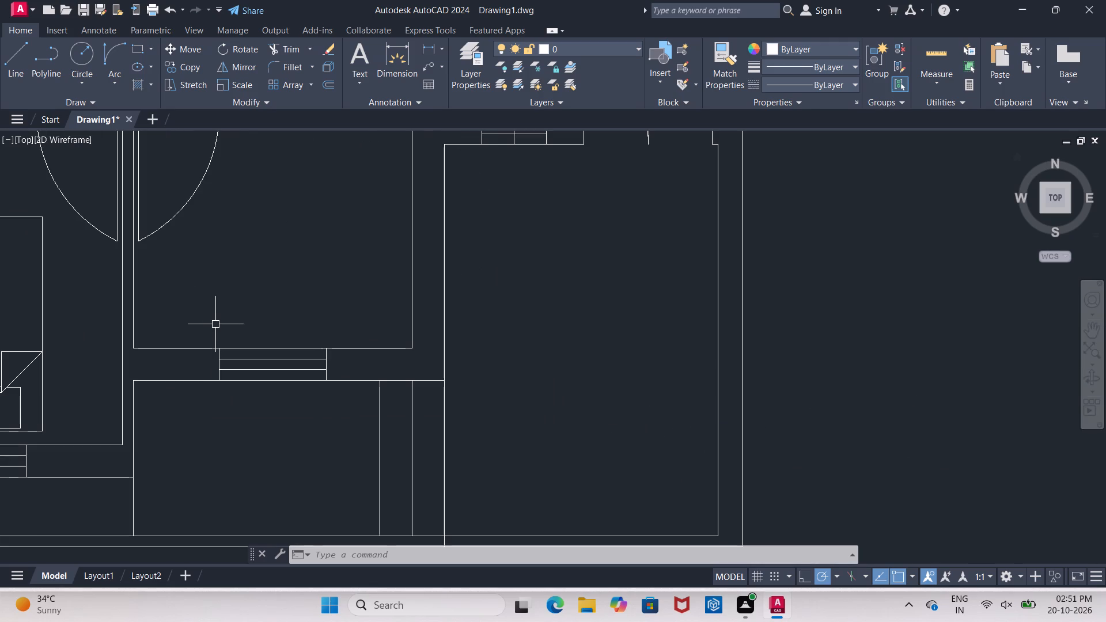
pyautogui.press('o')
pyautogui.press('Return')
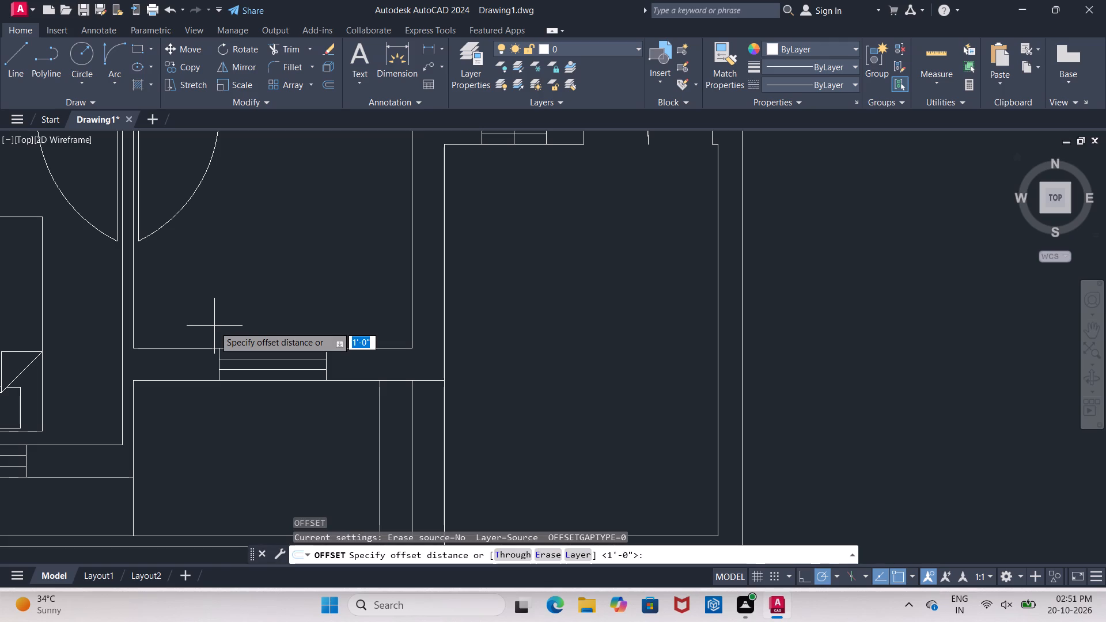
pyautogui.press('2')
pyautogui.press("'")
pyautogui.press('Return')
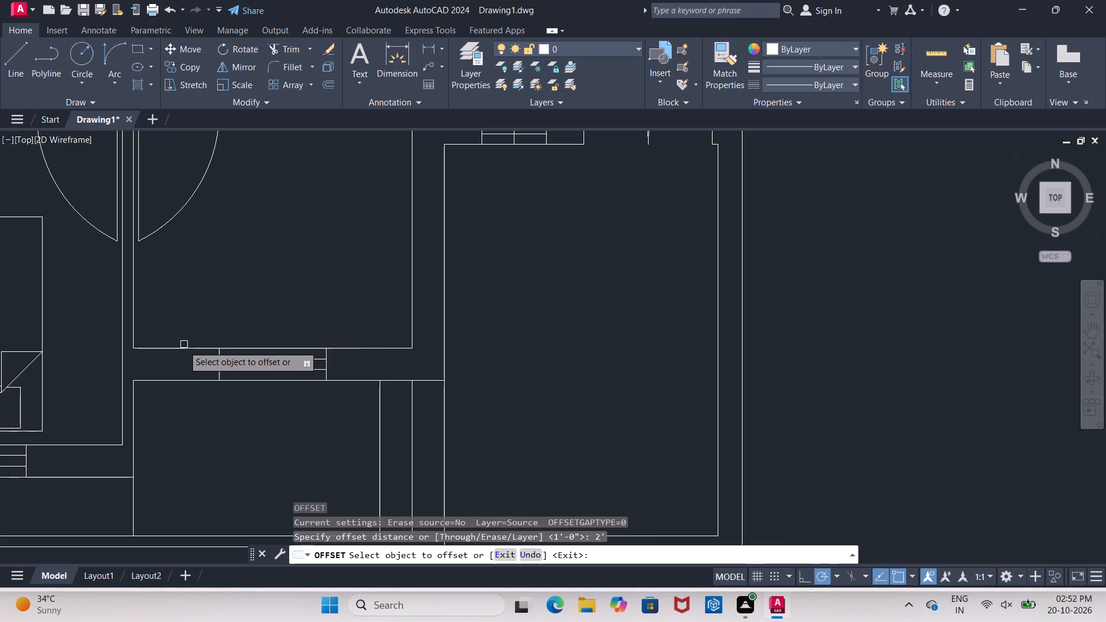
pyautogui.click(181, 349)
pyautogui.click(195, 296)
pyautogui.click(411, 223)
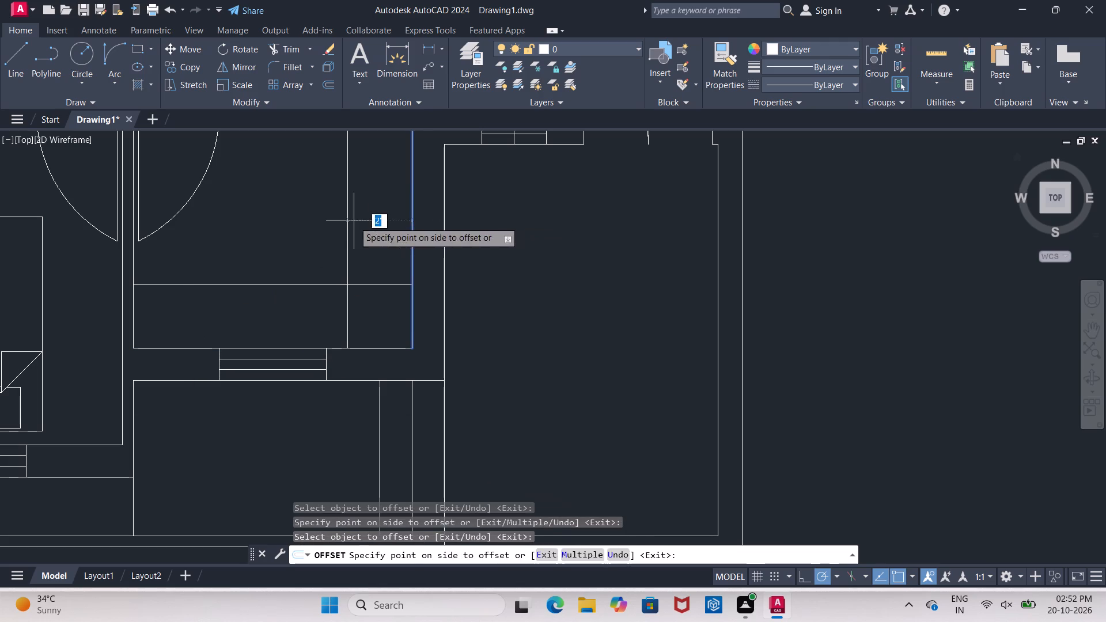
pyautogui.click(354, 221)
pyautogui.scroll(-1, 217, 256)
pyautogui.press('Escape')
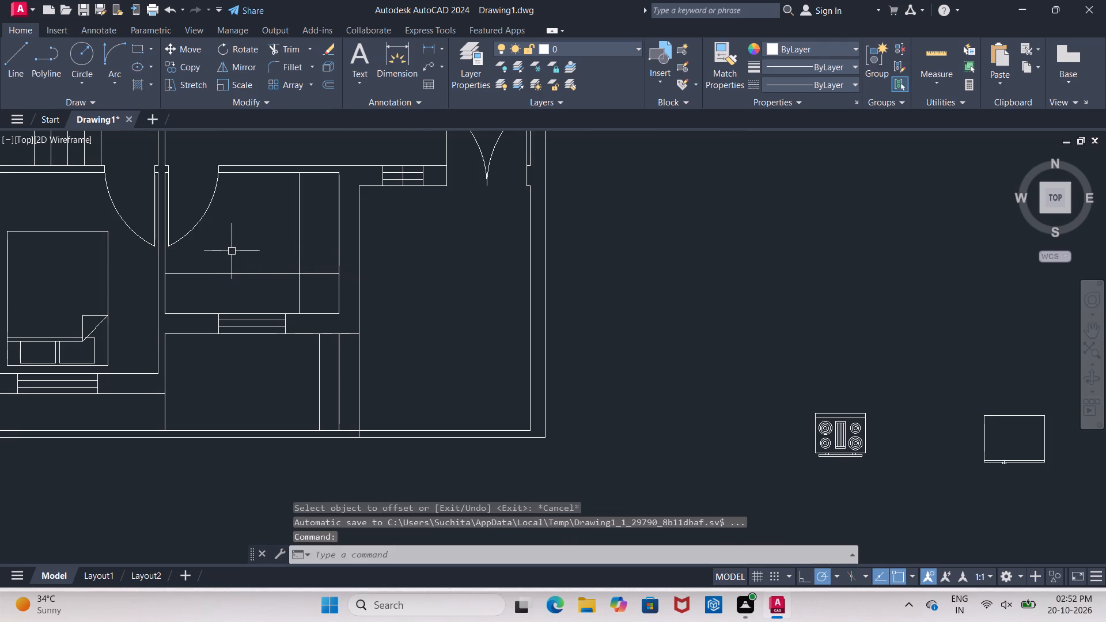
# Trim the two counter lines' overlapping ends at the kitchen's lower-right corner, leaving an L-shaped counter.
pyautogui.write('TR')
pyautogui.press('Return')
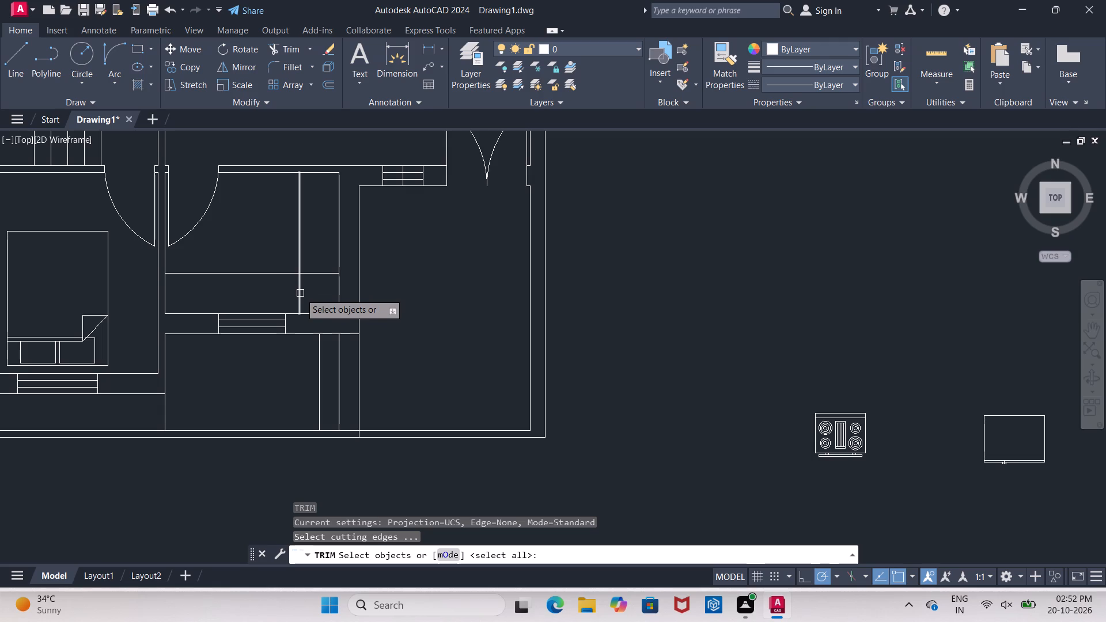
pyautogui.press('Return')
pyautogui.click(297, 294)
pyautogui.click(325, 272)
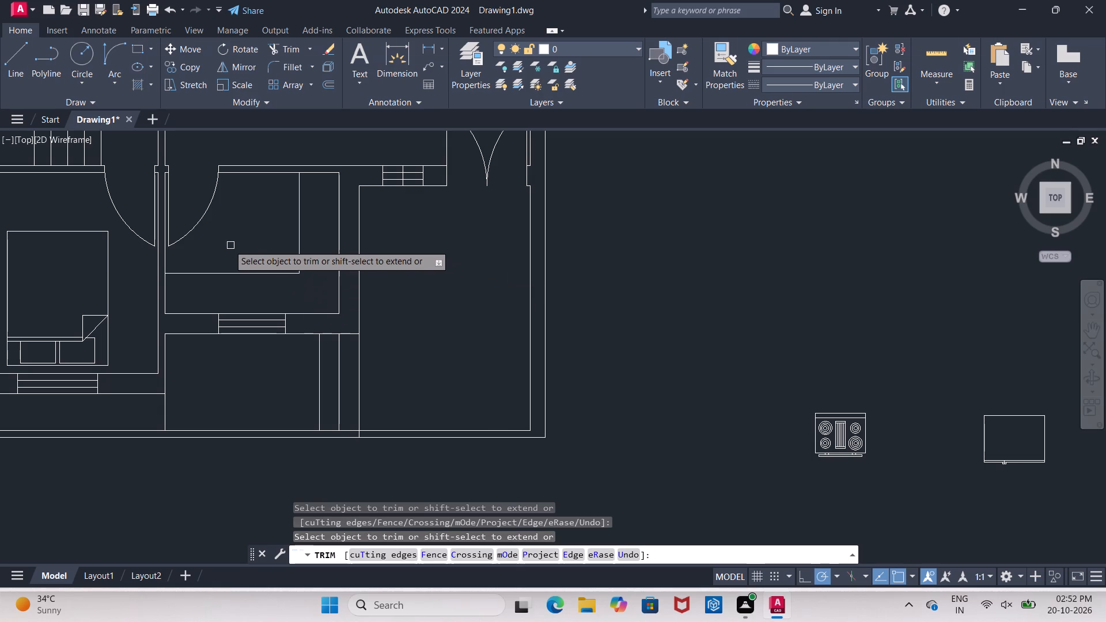
pyautogui.press('Escape')
# Move the plain rectangular refrigerator block into the kitchen, its back against the upper wall and its back-left corner at the door opening.
pyautogui.scroll(-3, 252, 241)
pyautogui.scroll(2, 449, 306)
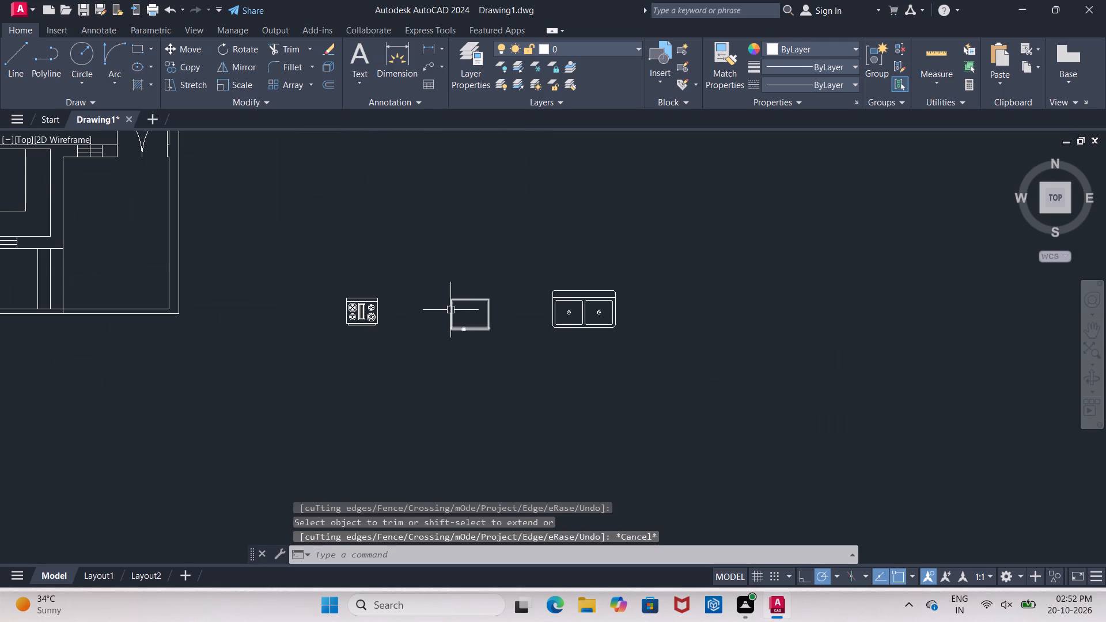
pyautogui.click(450, 310)
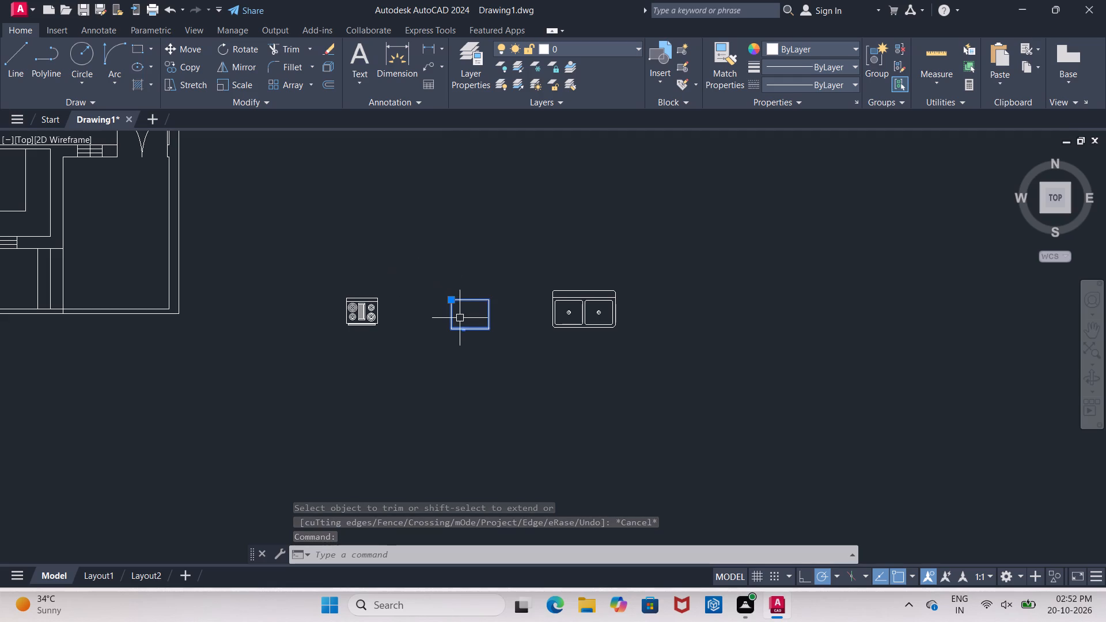
pyautogui.press('m')
pyautogui.click(498, 351)
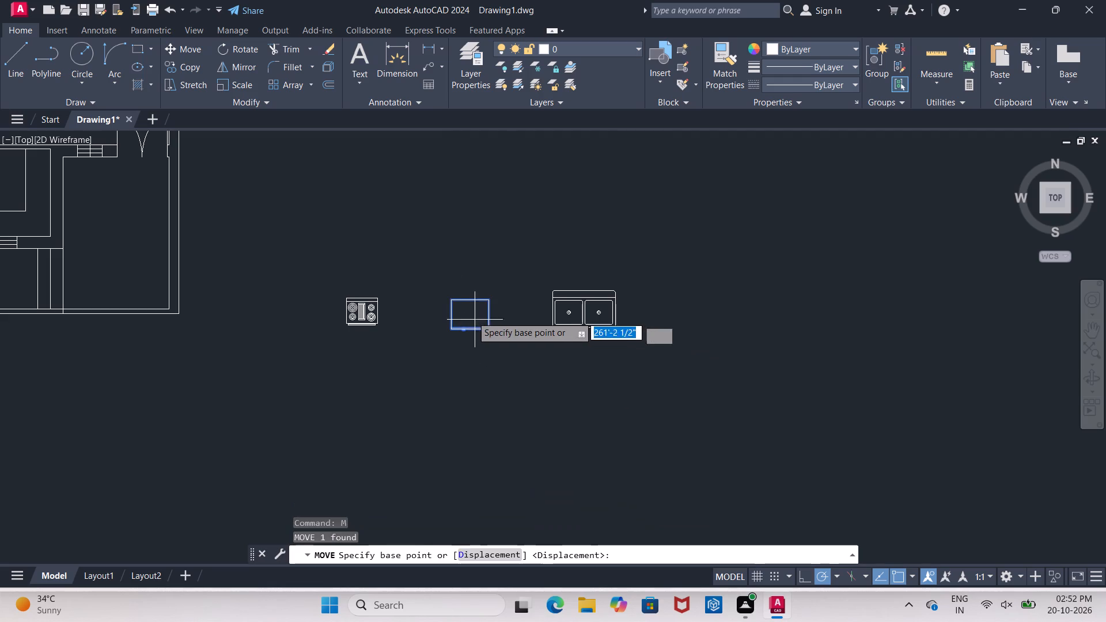
pyautogui.click(469, 304)
pyautogui.scroll(-2, 475, 313)
pyautogui.scroll(4, 271, 253)
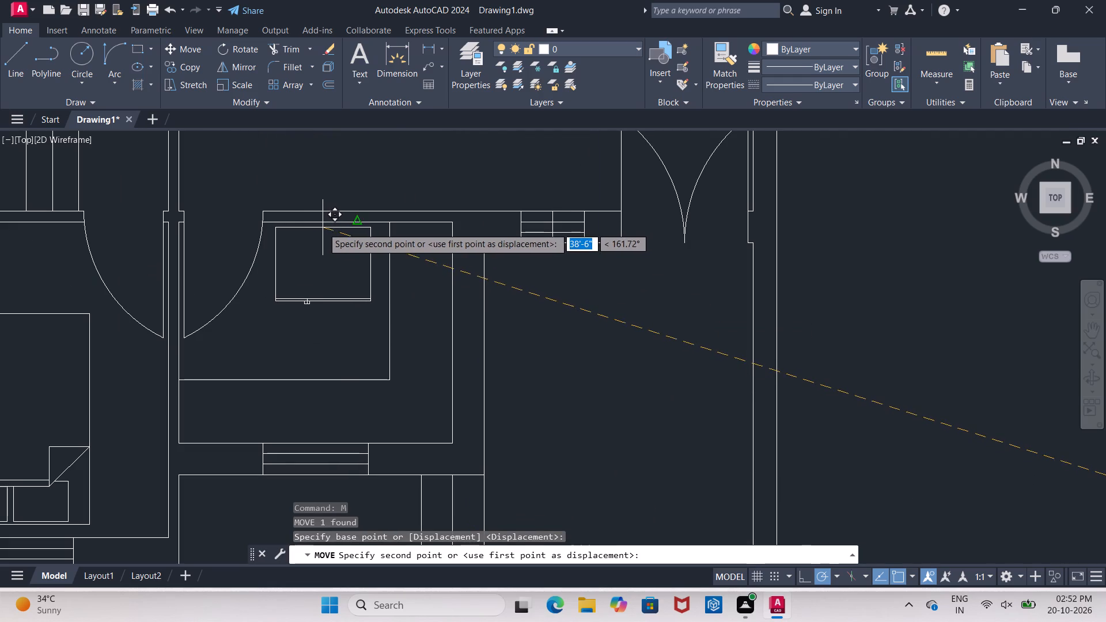
pyautogui.click(323, 227)
pyautogui.click(308, 256)
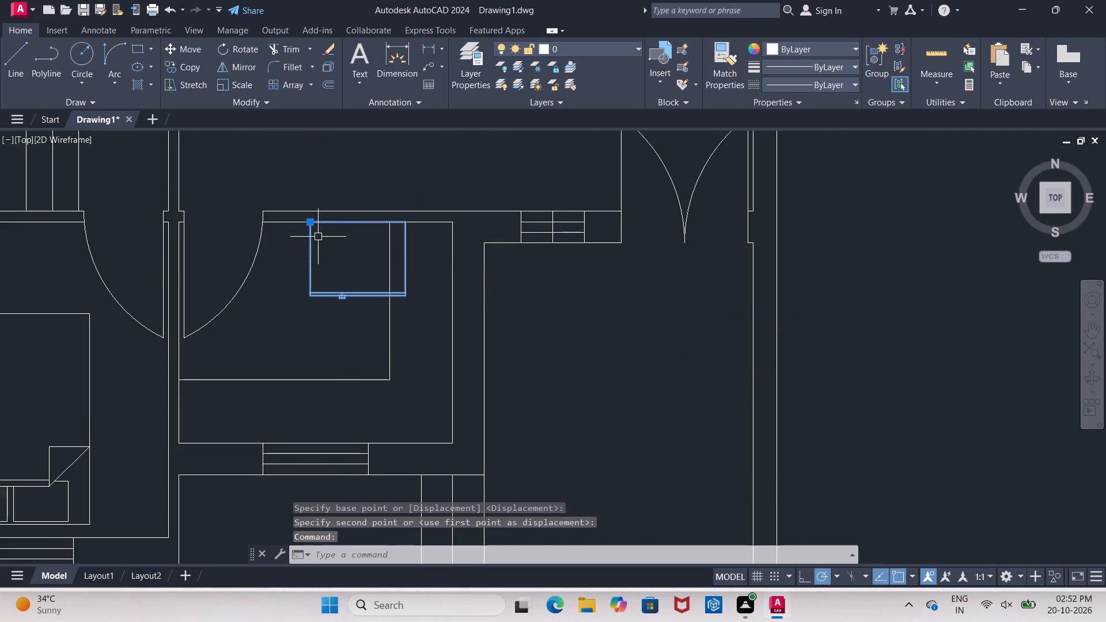
pyautogui.click(309, 223)
pyautogui.click(269, 222)
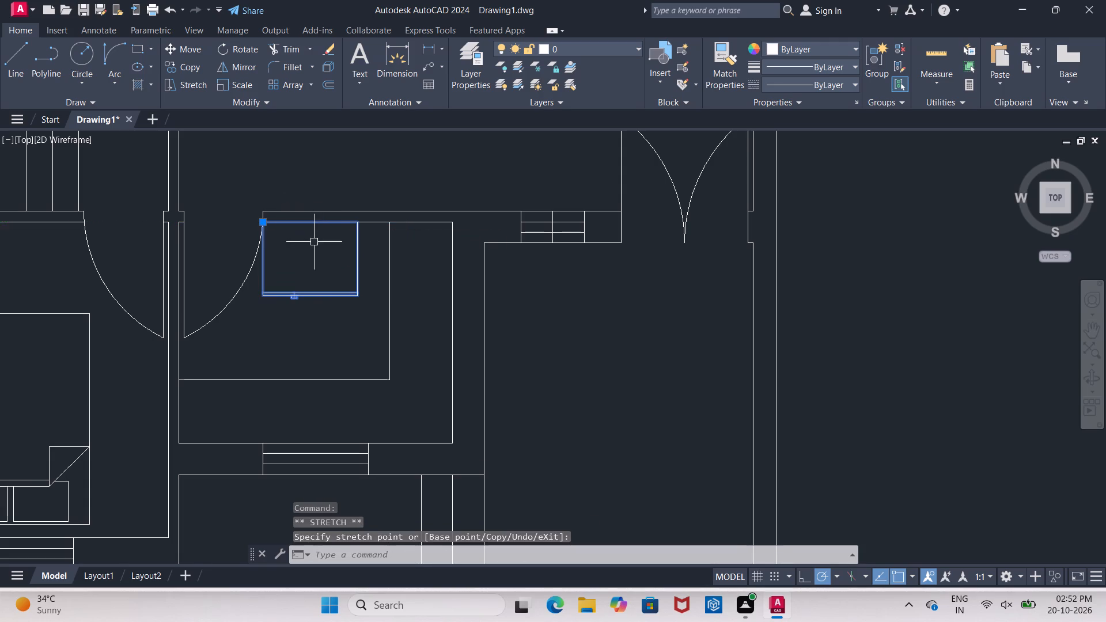
pyautogui.press('Escape')
# Scale the refrigerator block down about its front-edge midpoint, using a picked distance of about 1'-0 1/2".
pyautogui.click(297, 292)
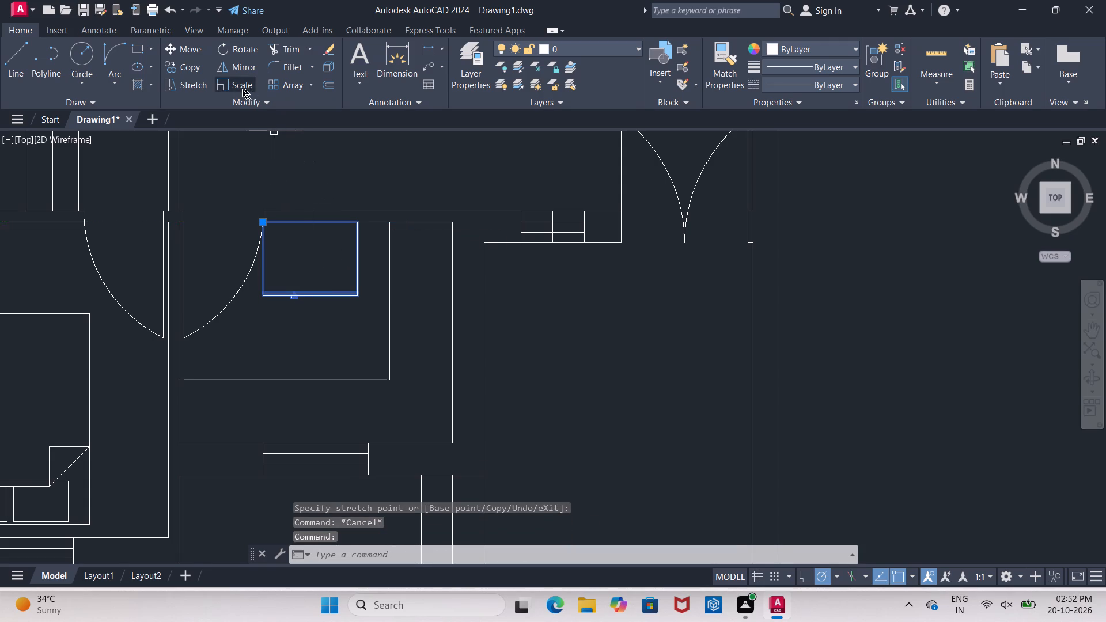
pyautogui.click(241, 89)
pyautogui.click(309, 294)
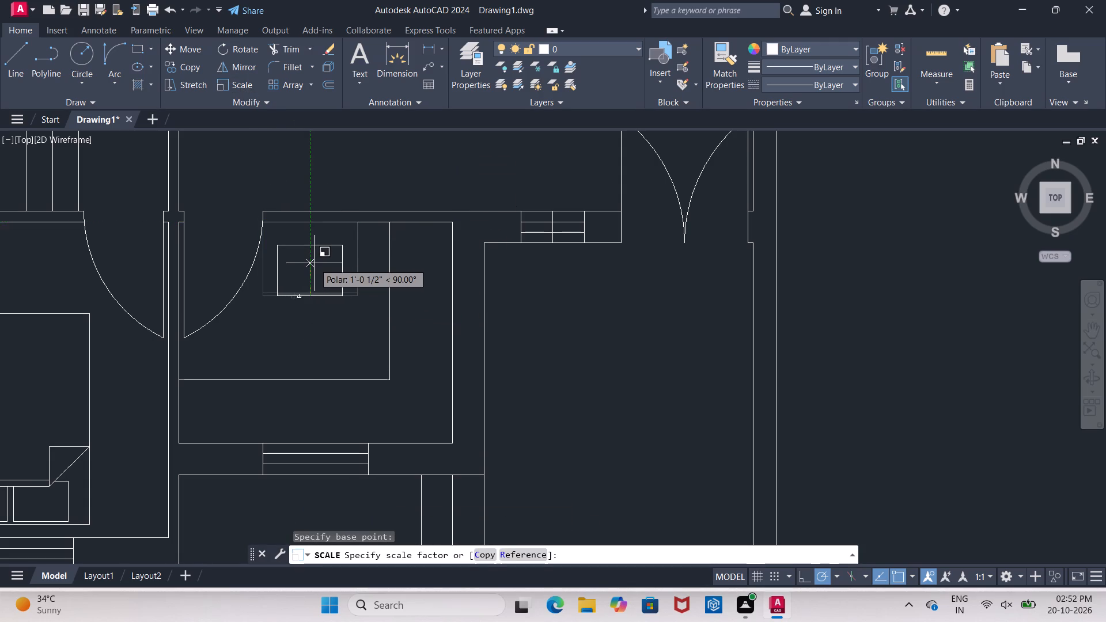
pyautogui.click(314, 263)
# Move the refrigerator by its back-edge midpoint about 8 1/2" up and to the right, just below the kitchen's upper wall.
pyautogui.click(306, 248)
pyautogui.press('m')
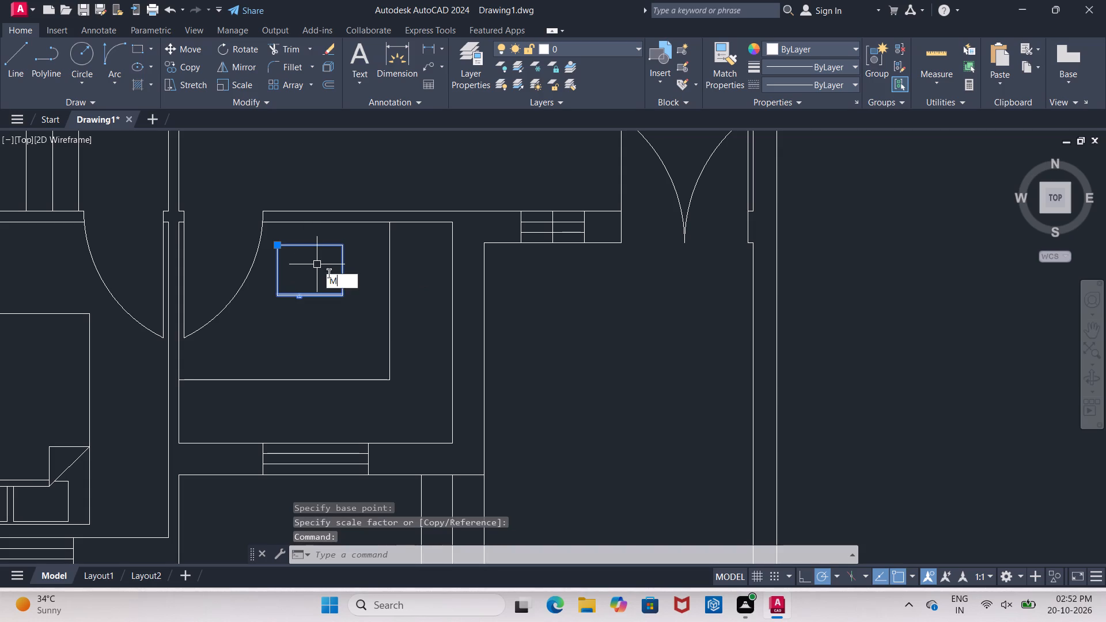
pyautogui.click(363, 294)
pyautogui.click(308, 246)
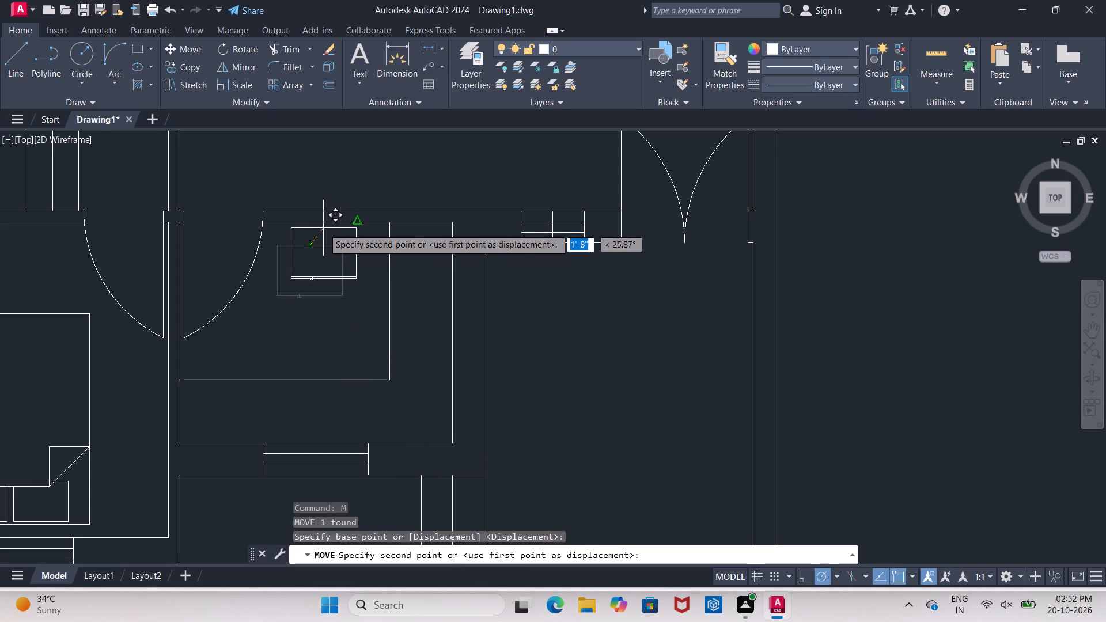
pyautogui.scroll(3, 322, 229)
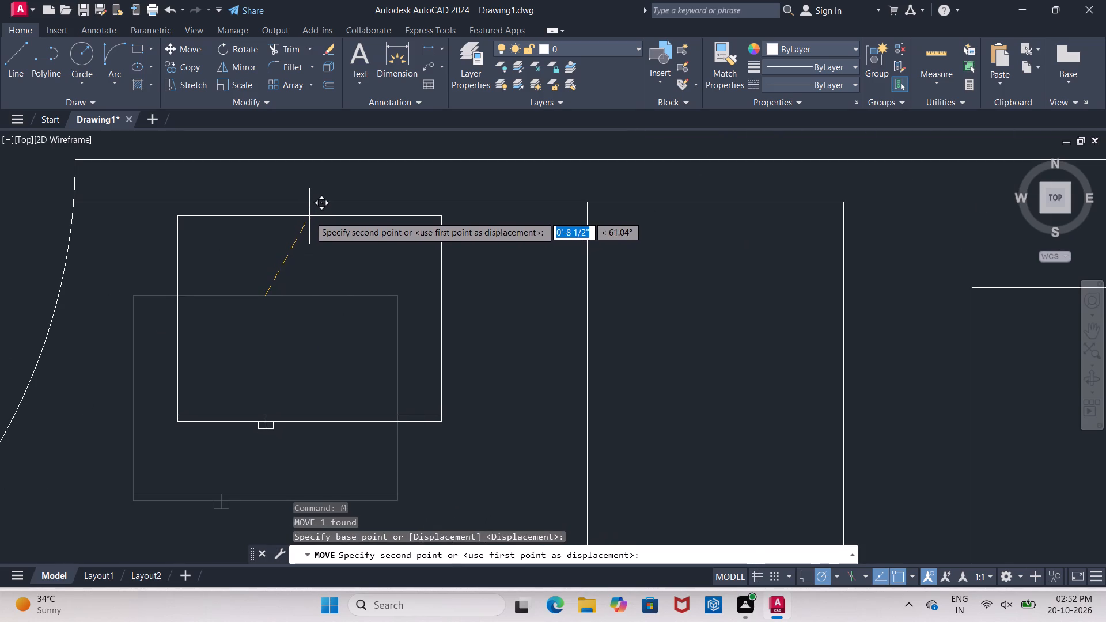
pyautogui.click(309, 216)
# Move the four-burner range by its back-edge midpoint onto the midpoint of the kitchen's lower counter edge.
pyautogui.scroll(-5, 342, 244)
pyautogui.scroll(4, 333, 270)
pyautogui.scroll(-1, 332, 278)
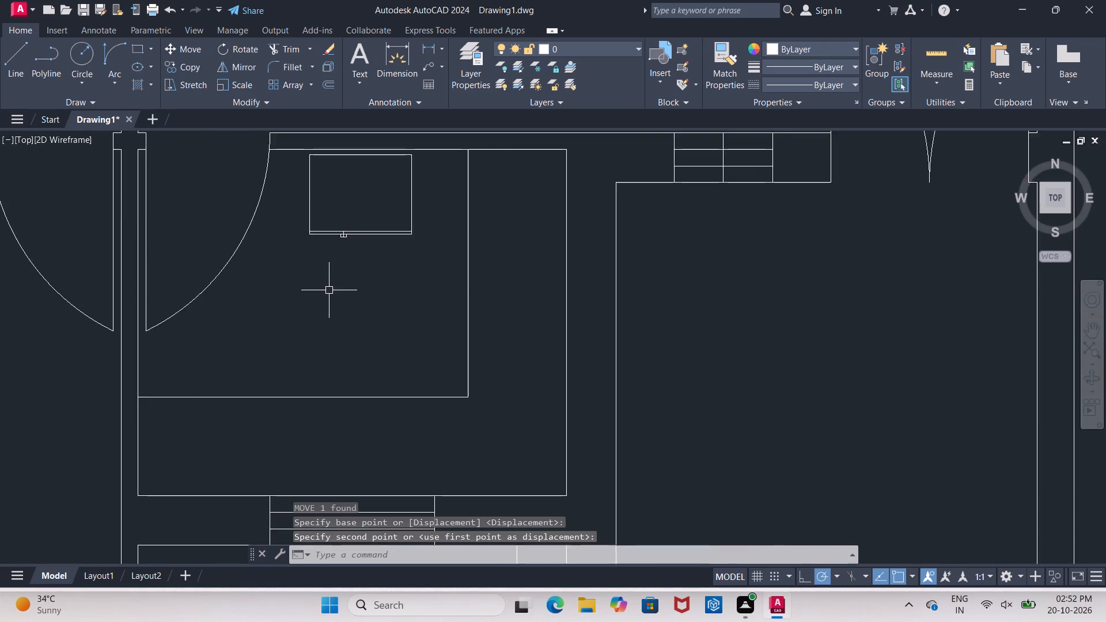
pyautogui.scroll(-1, 328, 293)
pyautogui.scroll(1, 432, 244)
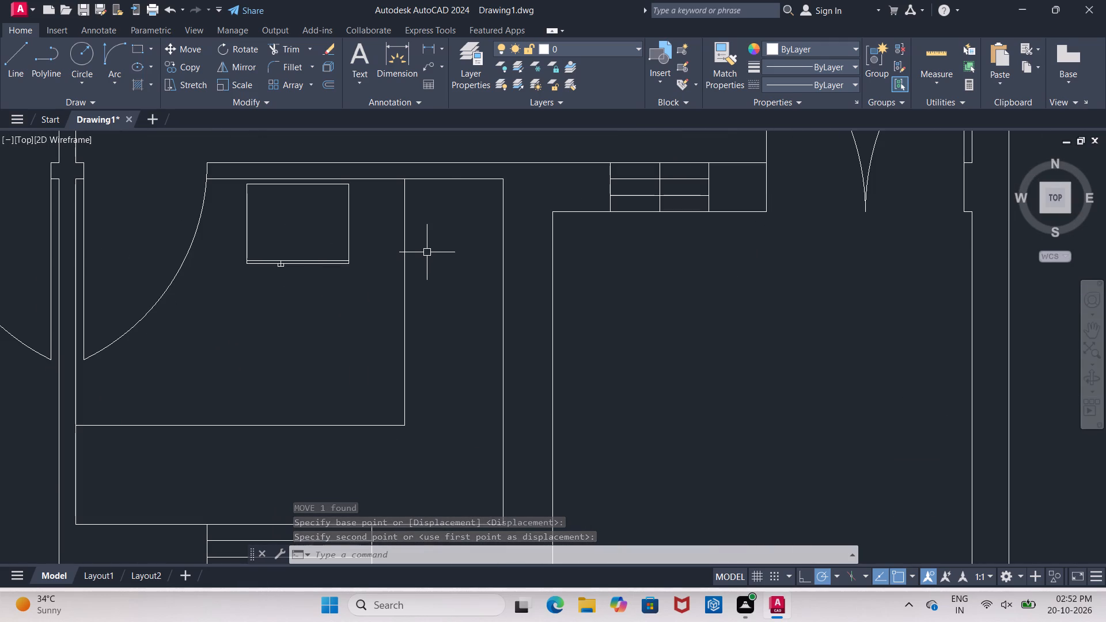
pyautogui.scroll(-2, 363, 270)
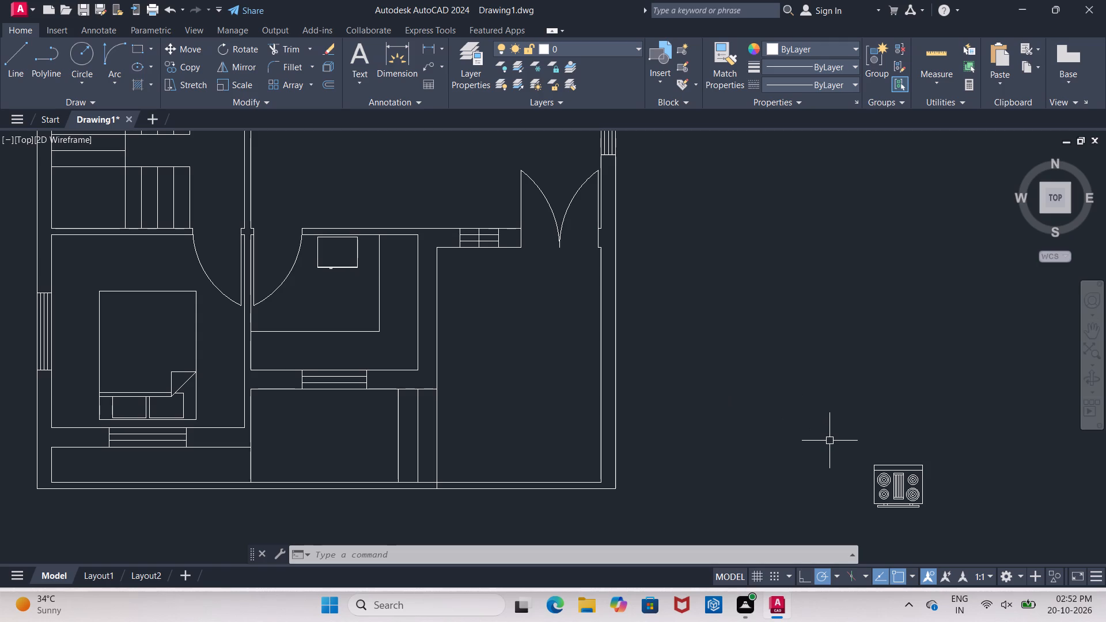
pyautogui.scroll(-2, 828, 439)
pyautogui.click(860, 454)
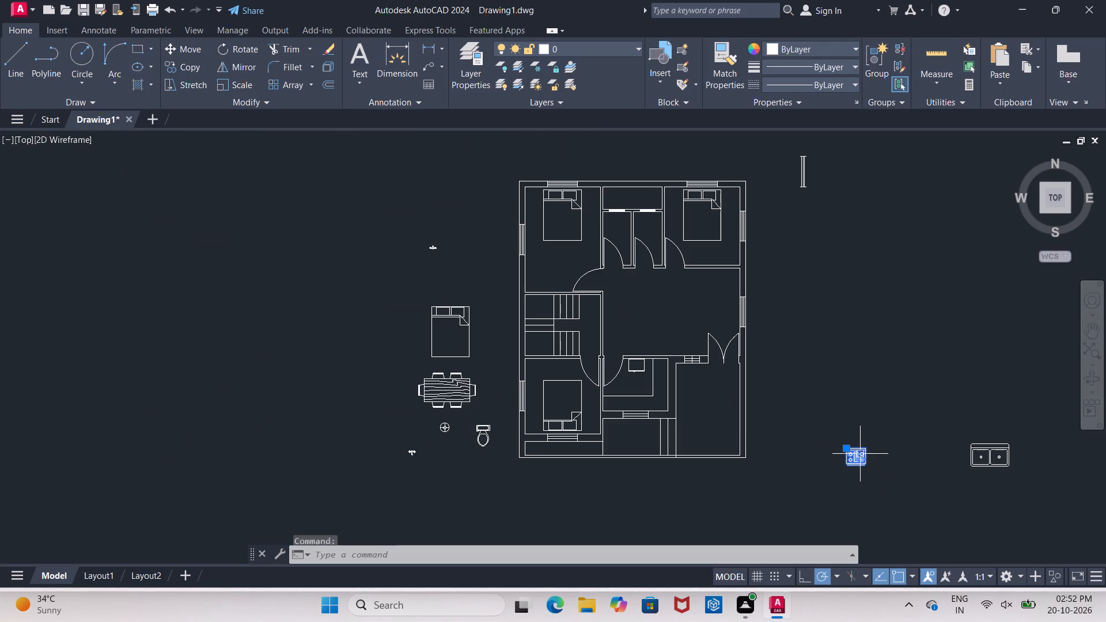
pyautogui.press('m')
pyautogui.click(853, 489)
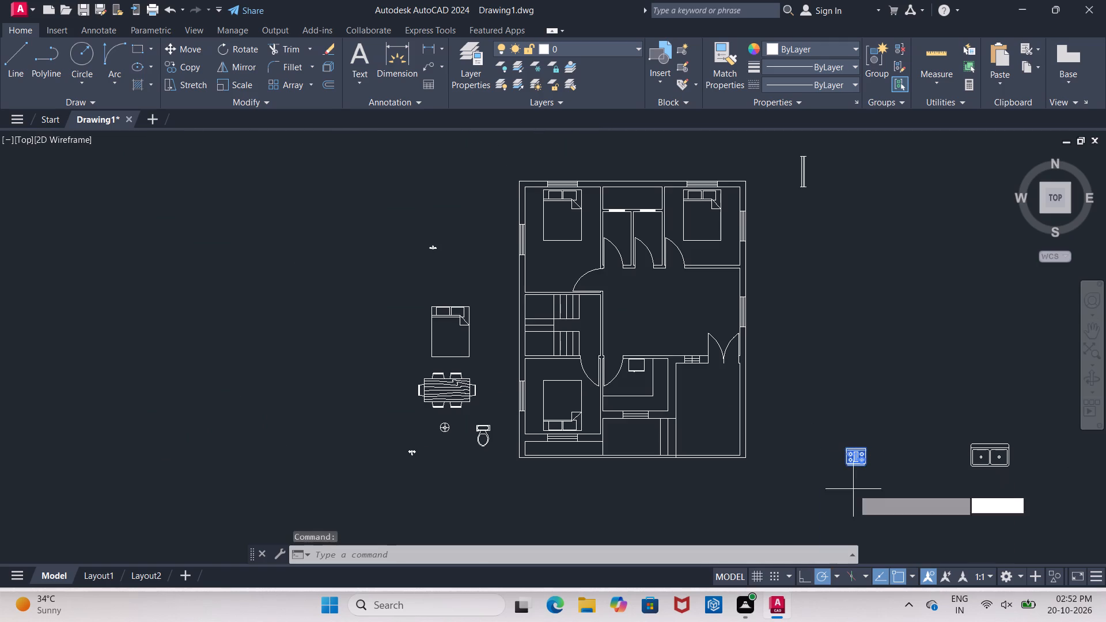
pyautogui.click(855, 446)
pyautogui.scroll(4, 607, 377)
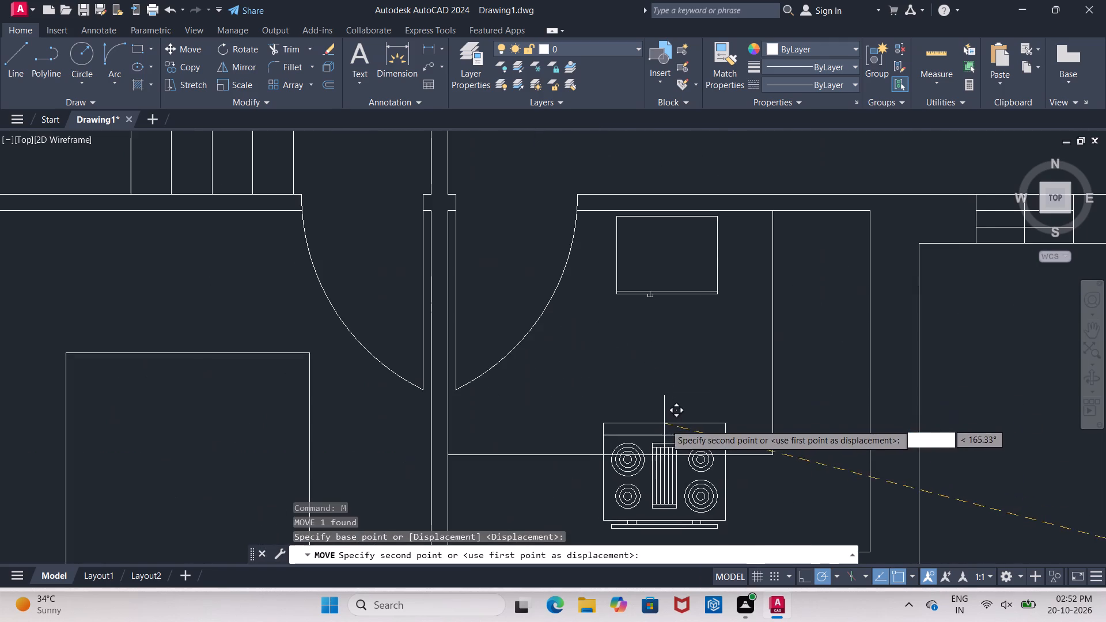
pyautogui.scroll(-2, 599, 335)
pyautogui.scroll(3, 661, 382)
pyautogui.scroll(-2, 440, 311)
pyautogui.scroll(1, 478, 361)
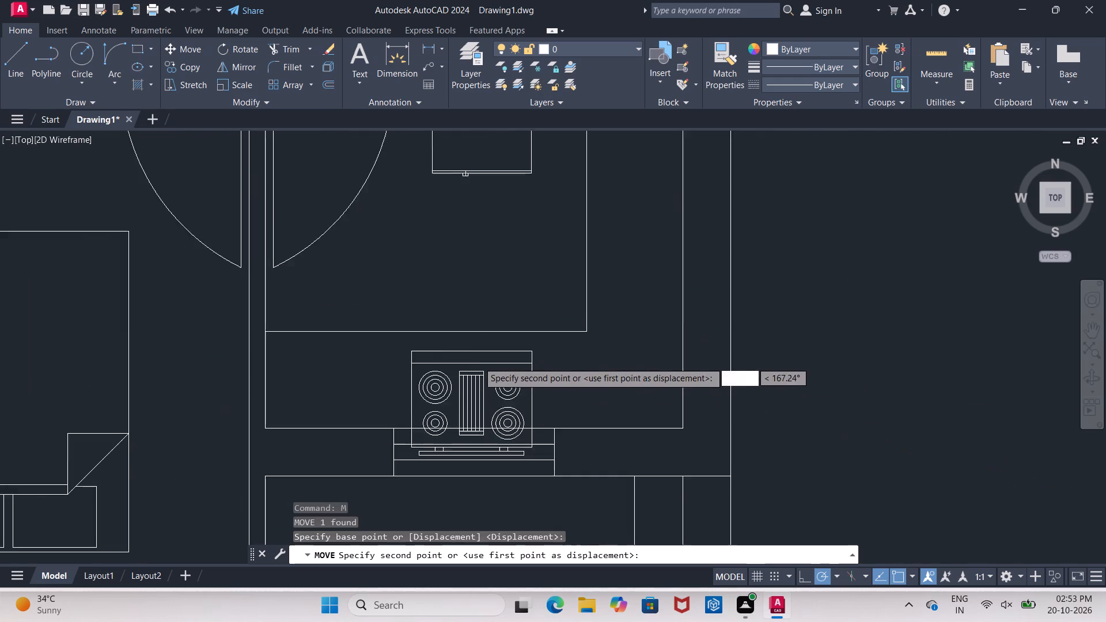
pyautogui.scroll(1, 478, 362)
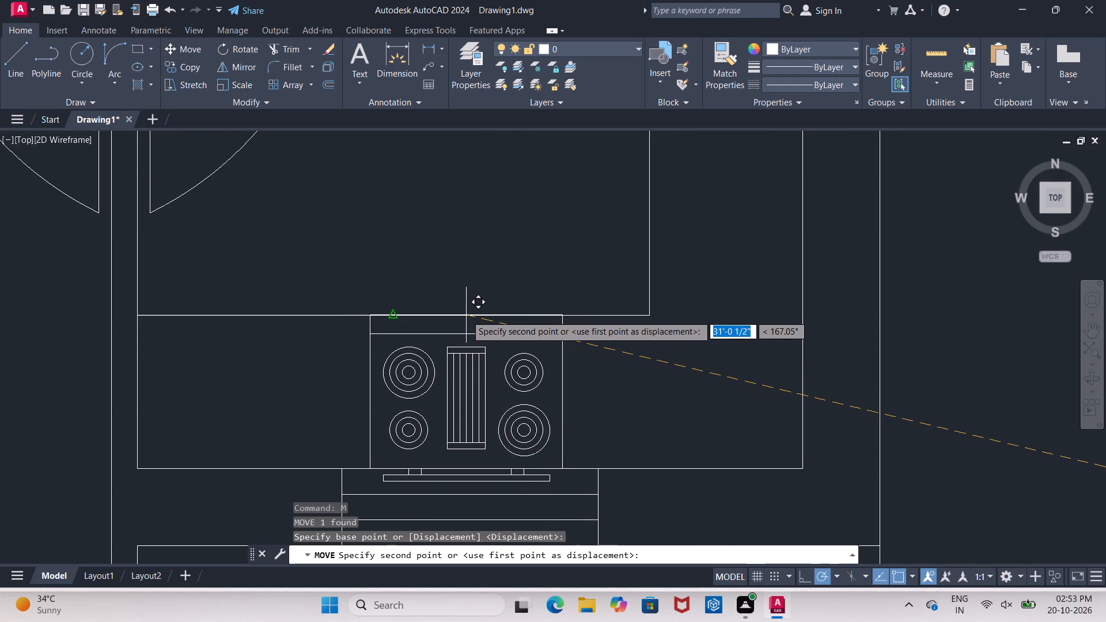
pyautogui.click(466, 315)
# Scale the range down slightly about its back-edge midpoint so it fits within the lower counter's depth.
pyautogui.click(469, 332)
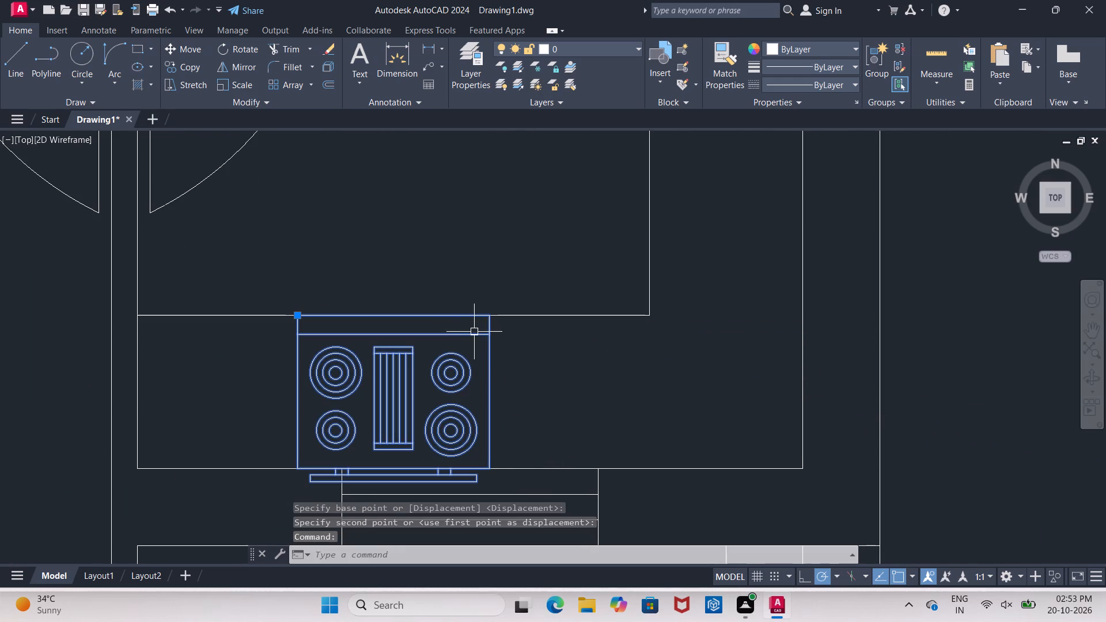
pyautogui.click(245, 86)
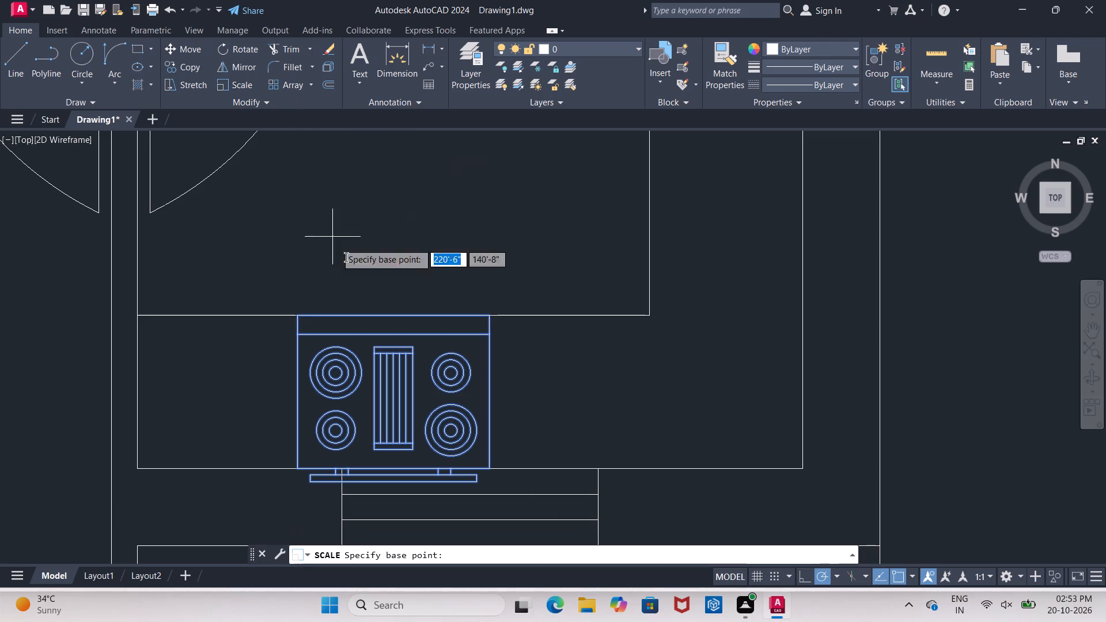
pyautogui.click(391, 314)
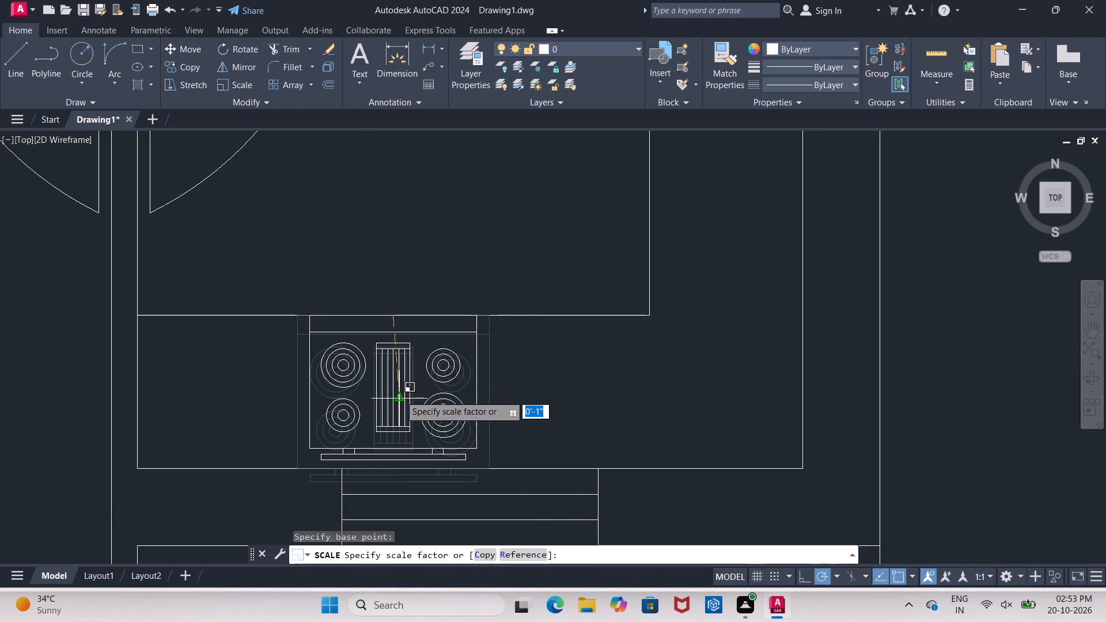
pyautogui.click(400, 395)
# Move the four-burner range by its front-edge midpoint about 11 1/2" to the right, centring it on the window below the counter.
pyautogui.press('m')
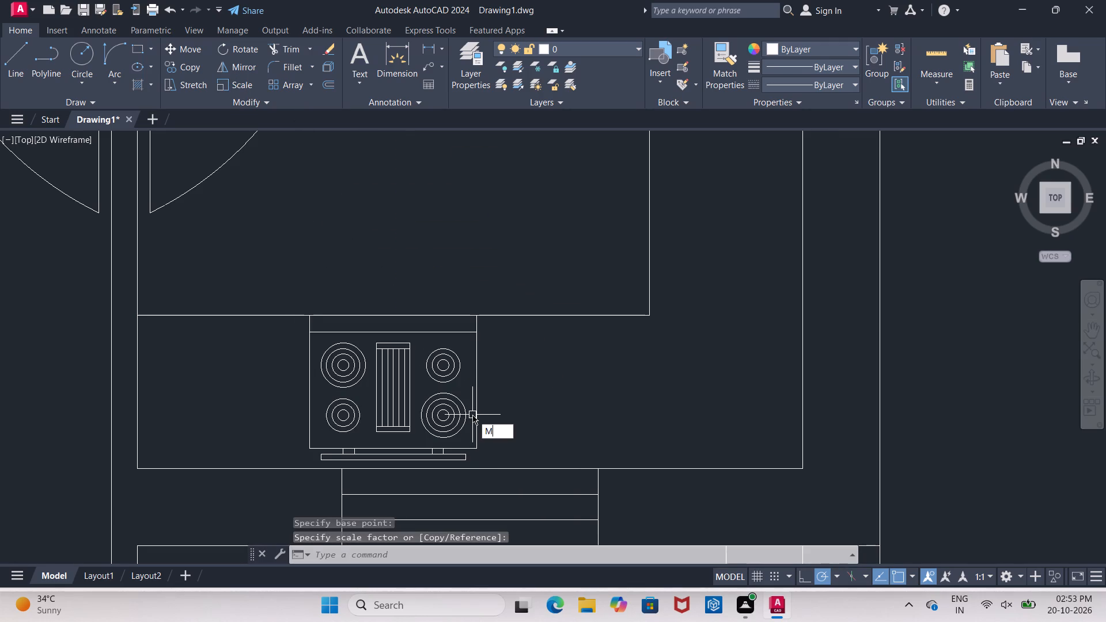
pyautogui.click(512, 447)
pyautogui.click(473, 415)
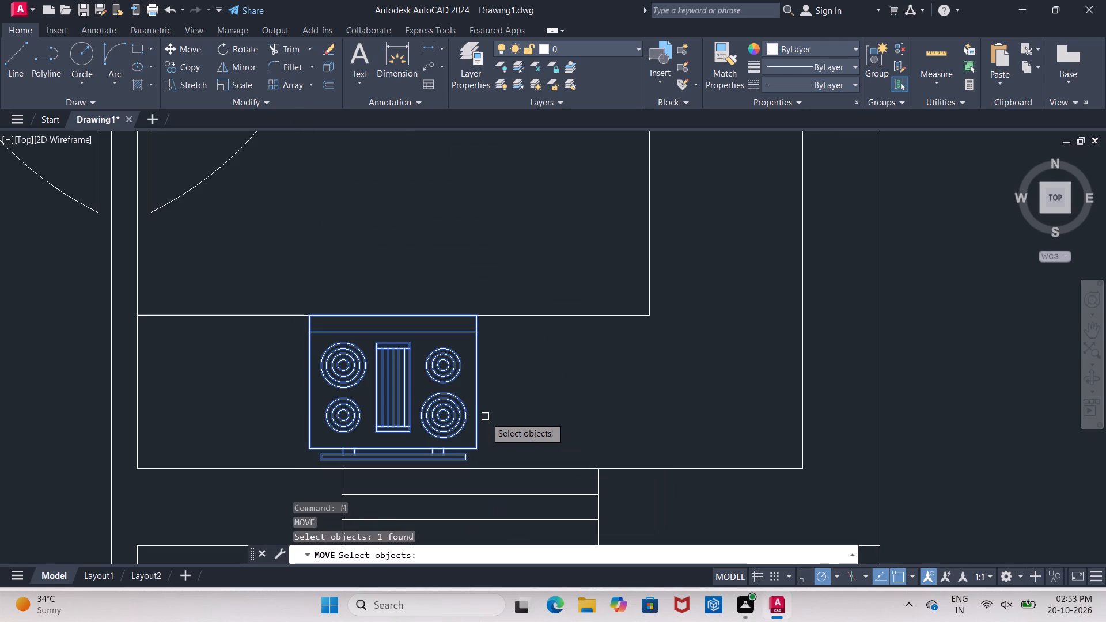
pyautogui.press('Return')
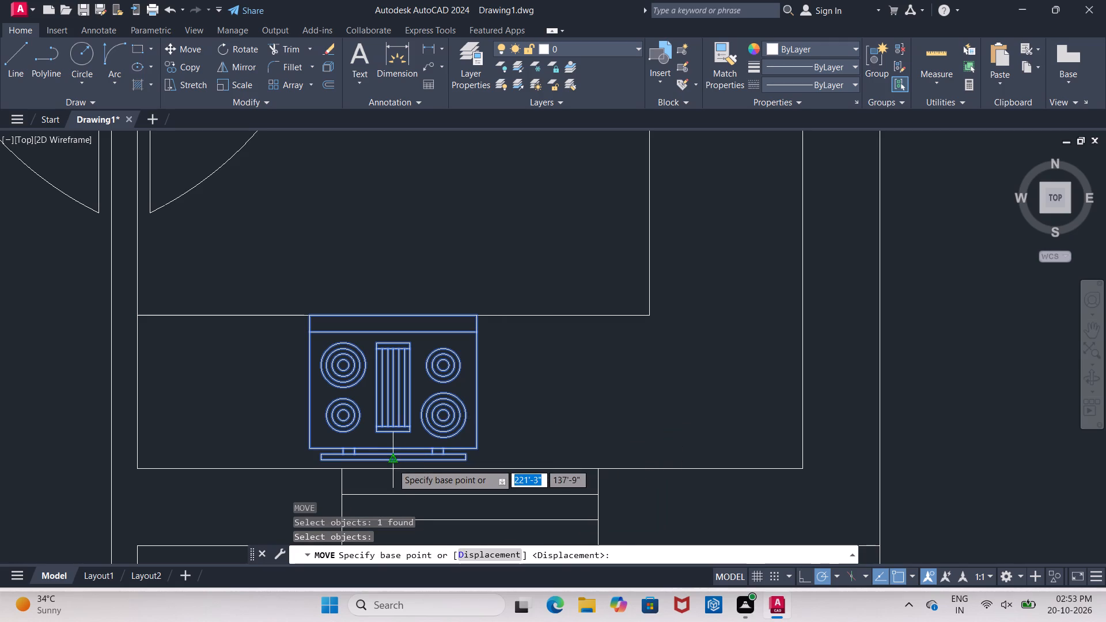
pyautogui.click(392, 463)
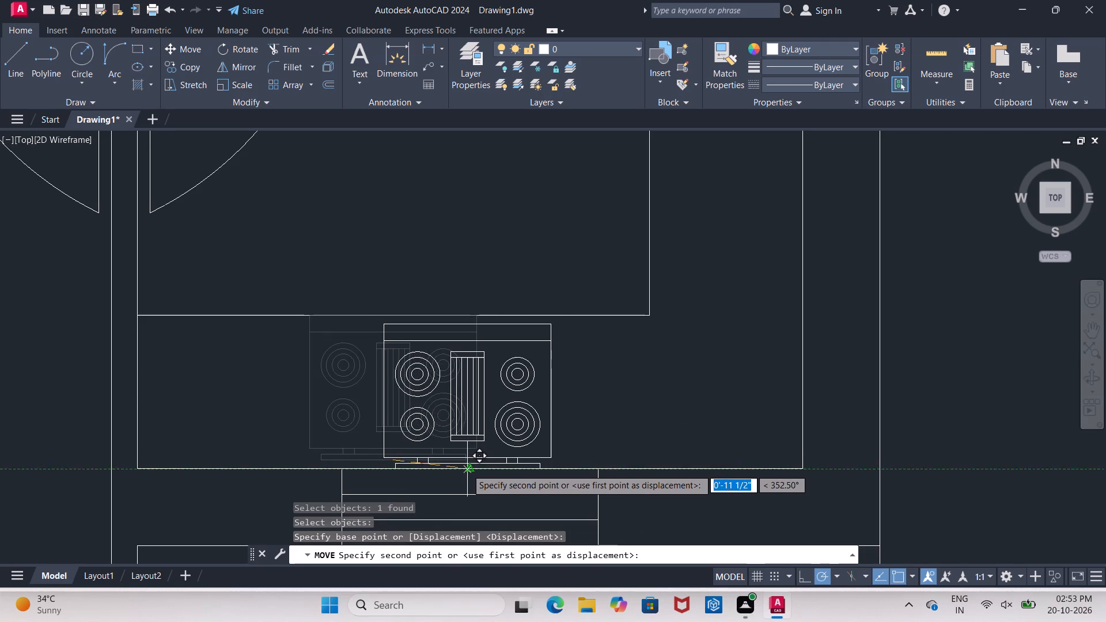
pyautogui.click(468, 464)
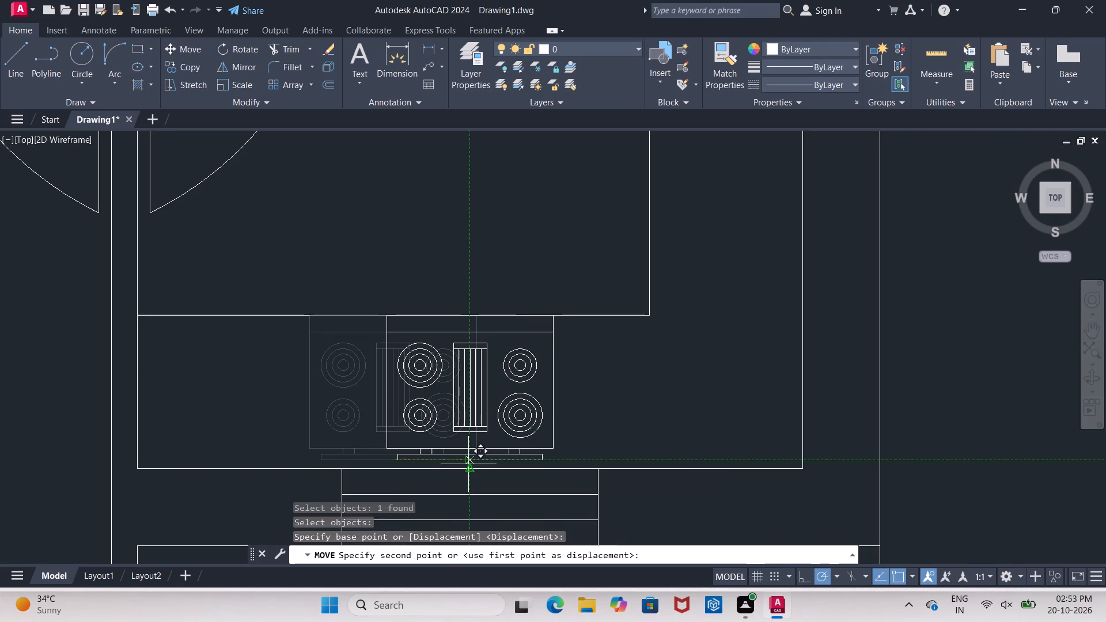
# Rotate the double-bowl sink outside the plan 270° about its lower-right corner so its back edge faces right.
pyautogui.scroll(-1, 308, 339)
pyautogui.scroll(-1, 446, 413)
pyautogui.scroll(-1, 194, 368)
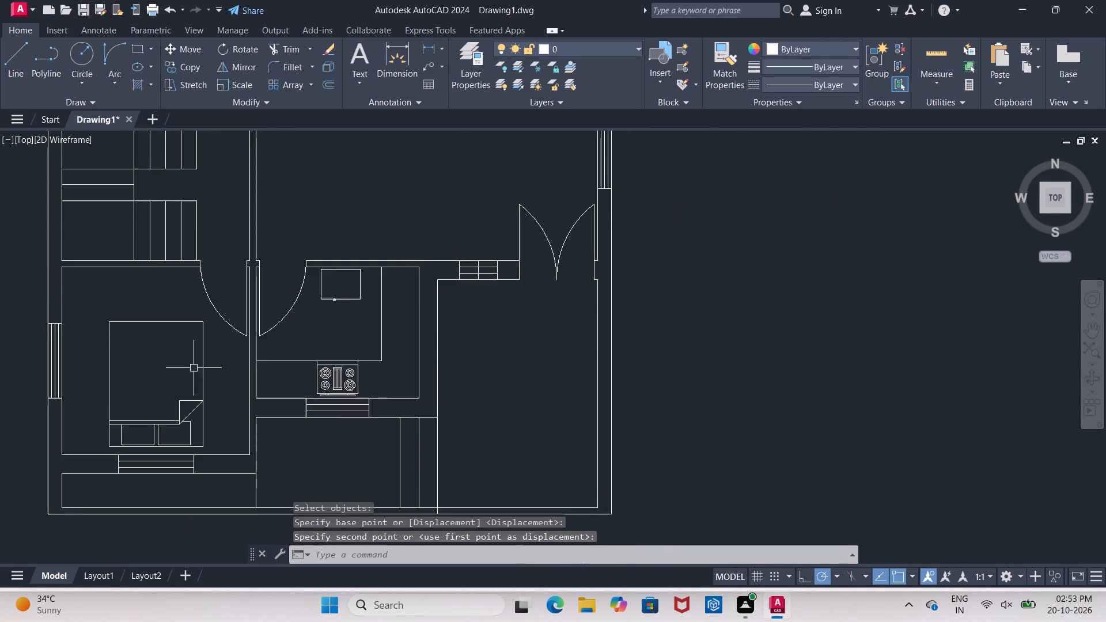
pyautogui.scroll(-1, 193, 368)
pyautogui.scroll(1, 603, 446)
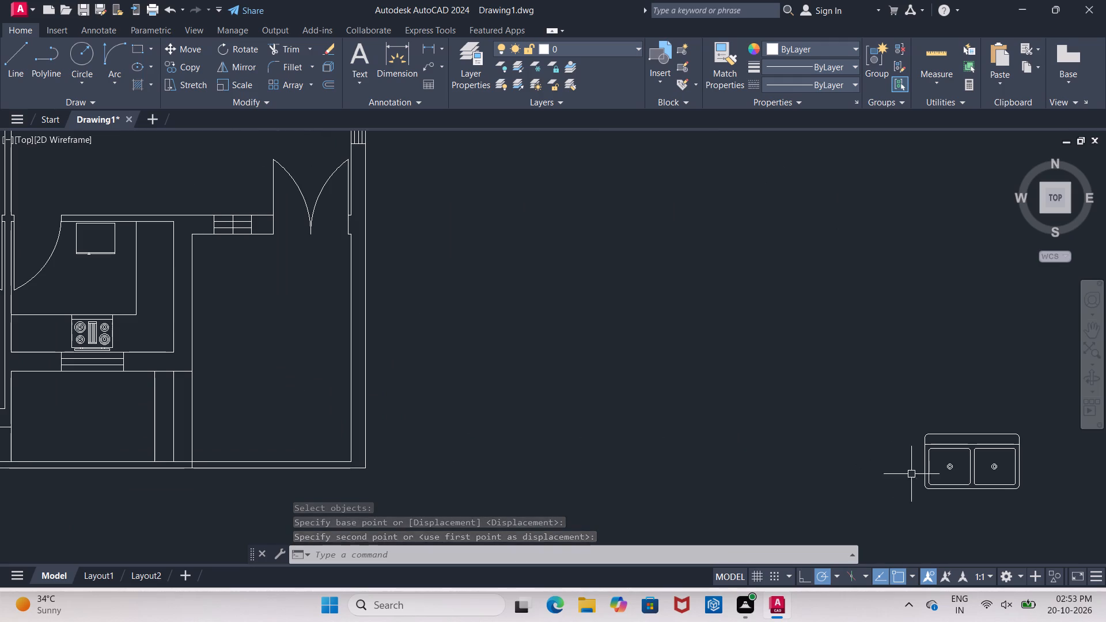
pyautogui.click(929, 475)
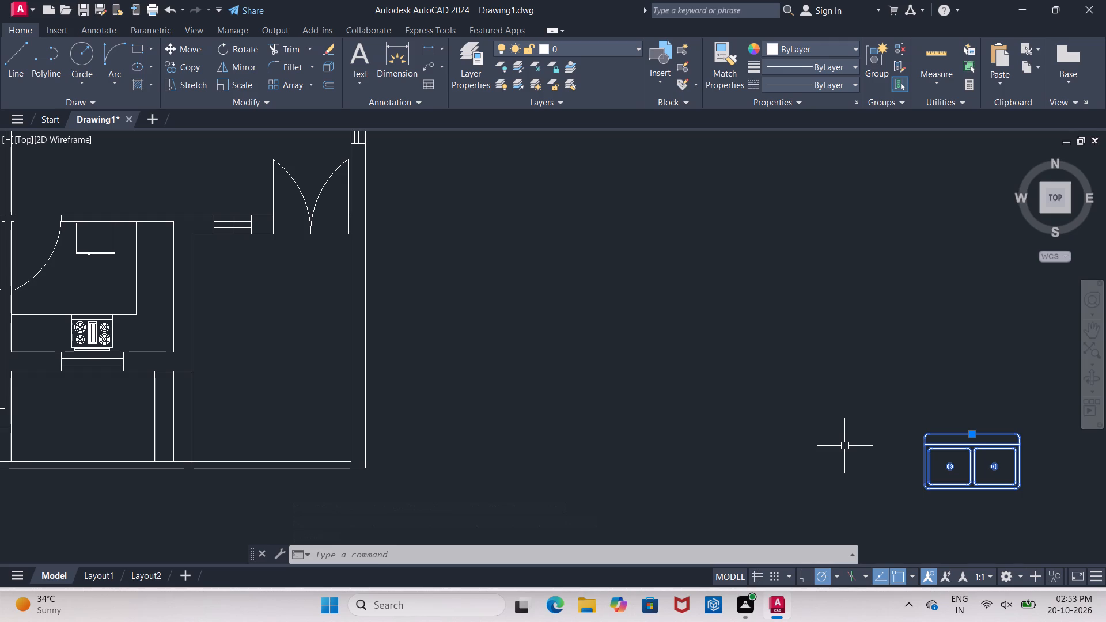
pyautogui.press('r')
pyautogui.click(901, 522)
pyautogui.click(1021, 490)
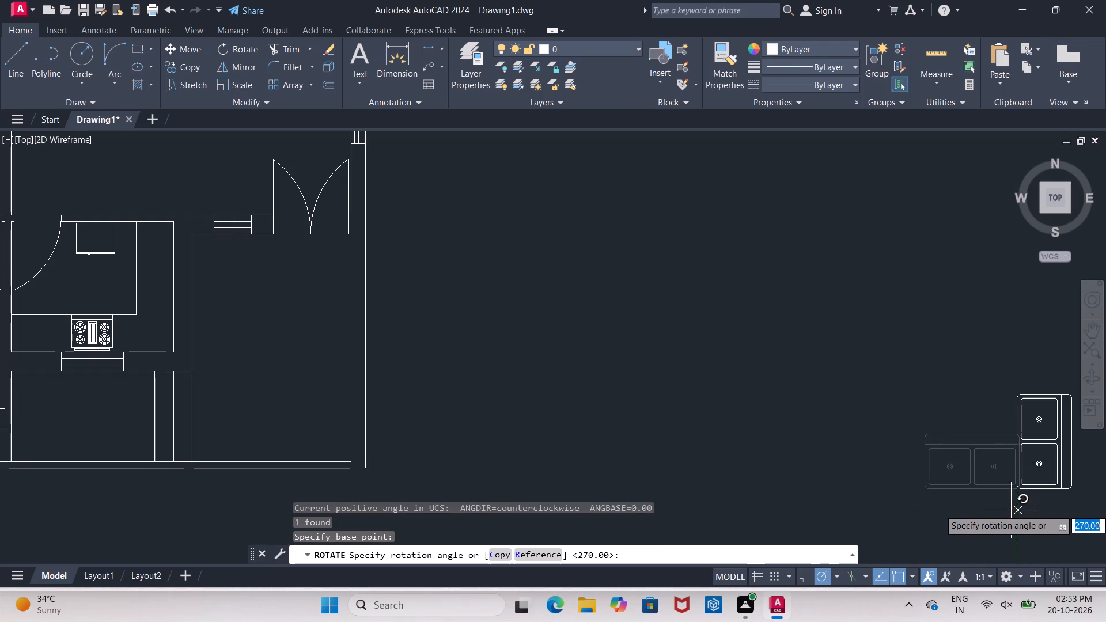
pyautogui.click(1012, 506)
# Move the rotated sink by its back-edge midpoint onto the midpoint of the kitchen's right inner wall line.
pyautogui.click(1018, 480)
pyautogui.press('m')
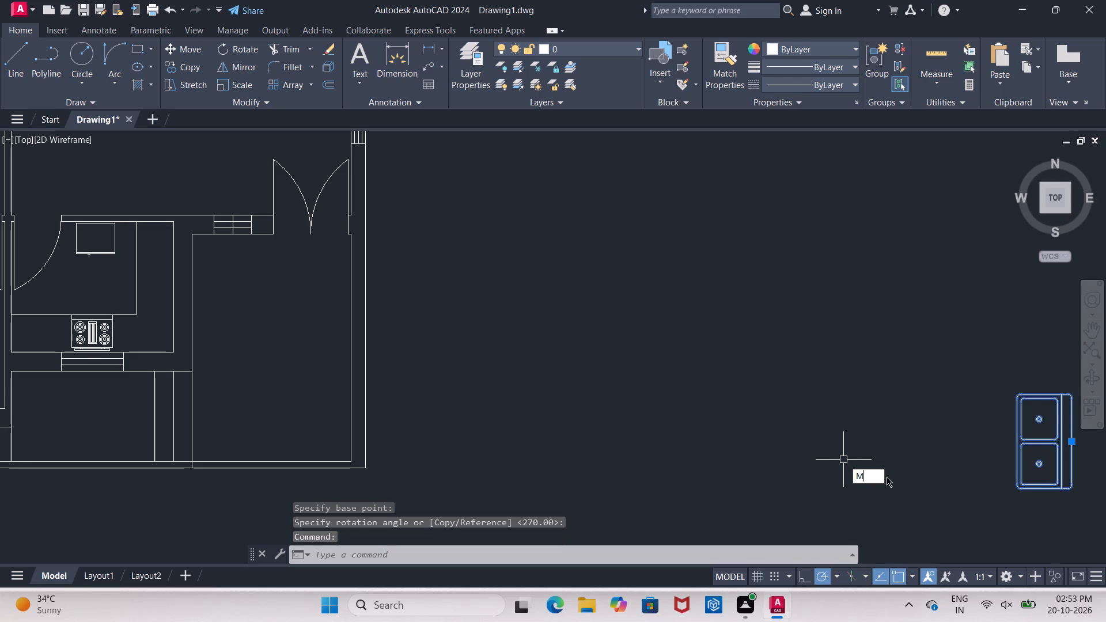
pyautogui.click(896, 492)
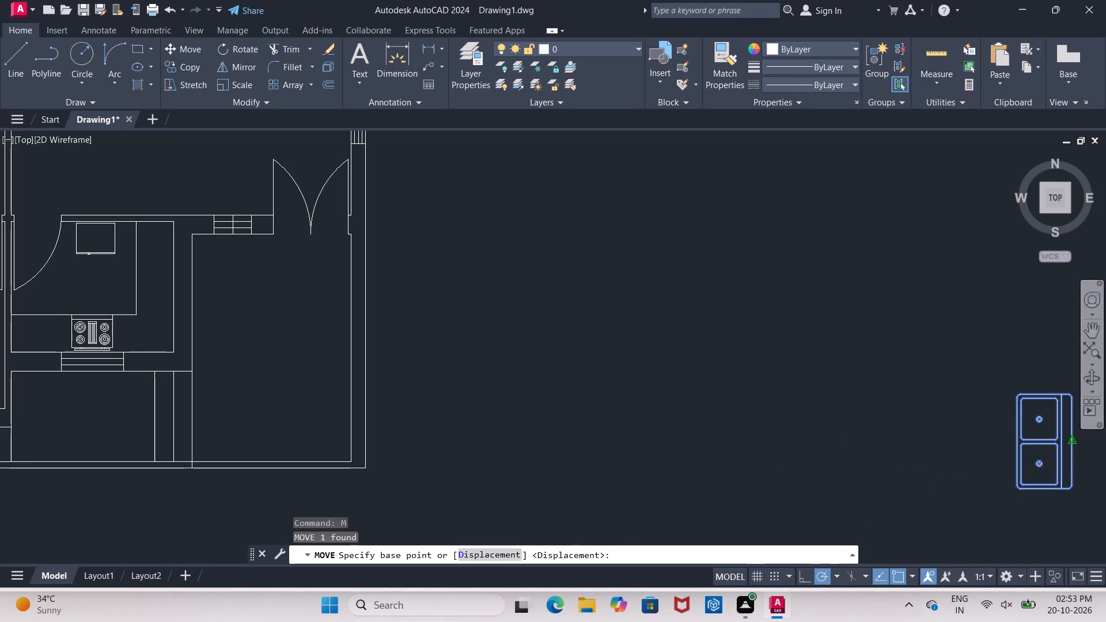
pyautogui.click(1075, 443)
pyautogui.scroll(4, 138, 299)
pyautogui.scroll(-1, 354, 283)
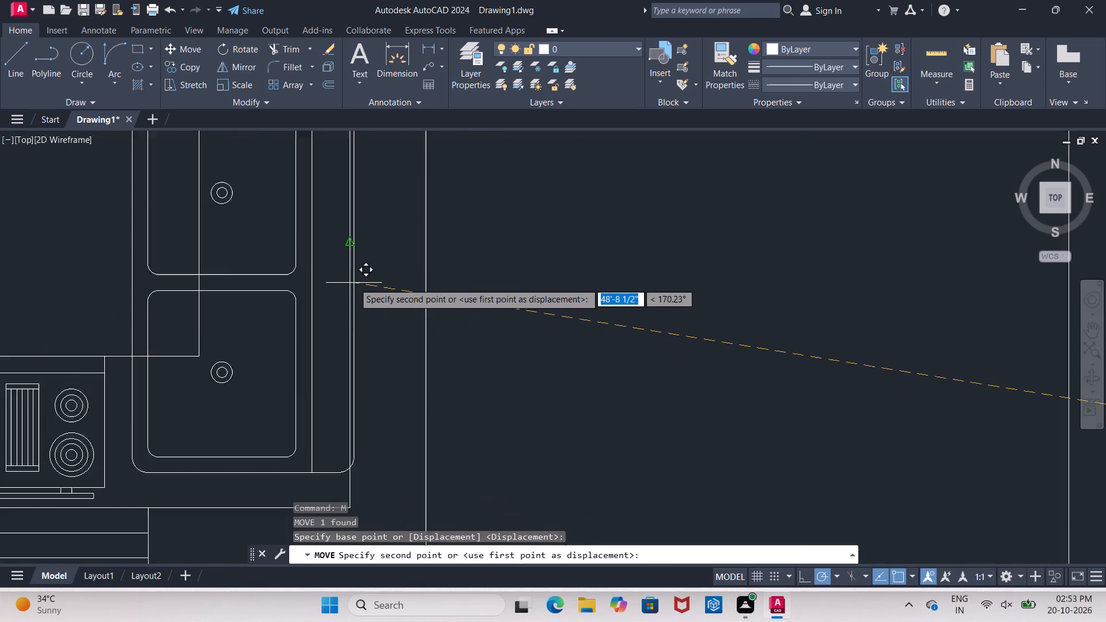
pyautogui.scroll(-1, 354, 283)
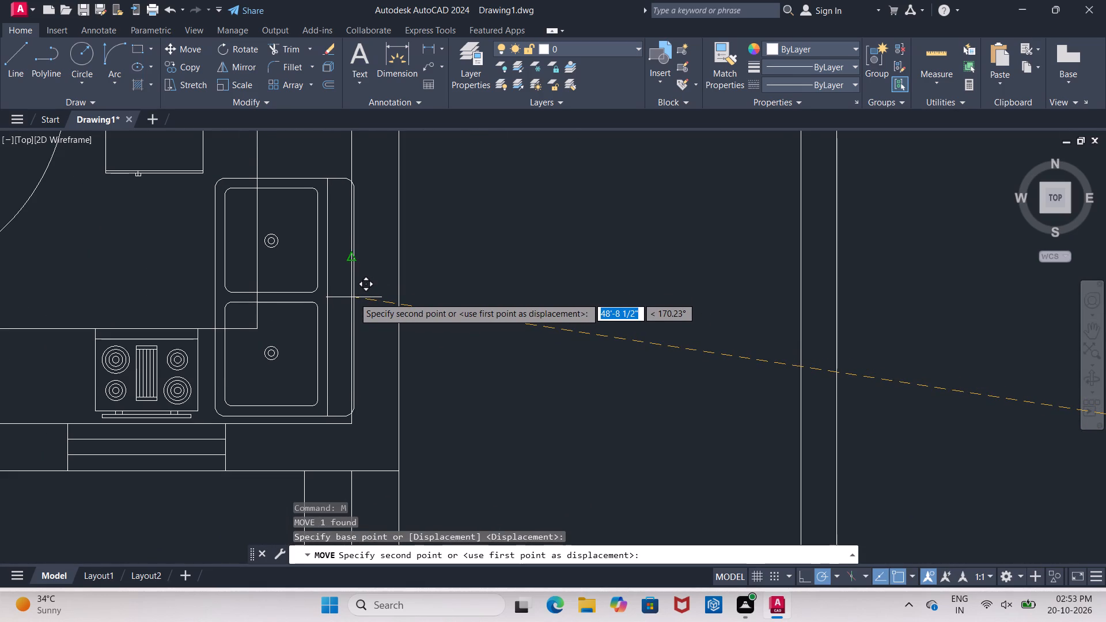
pyautogui.click(347, 294)
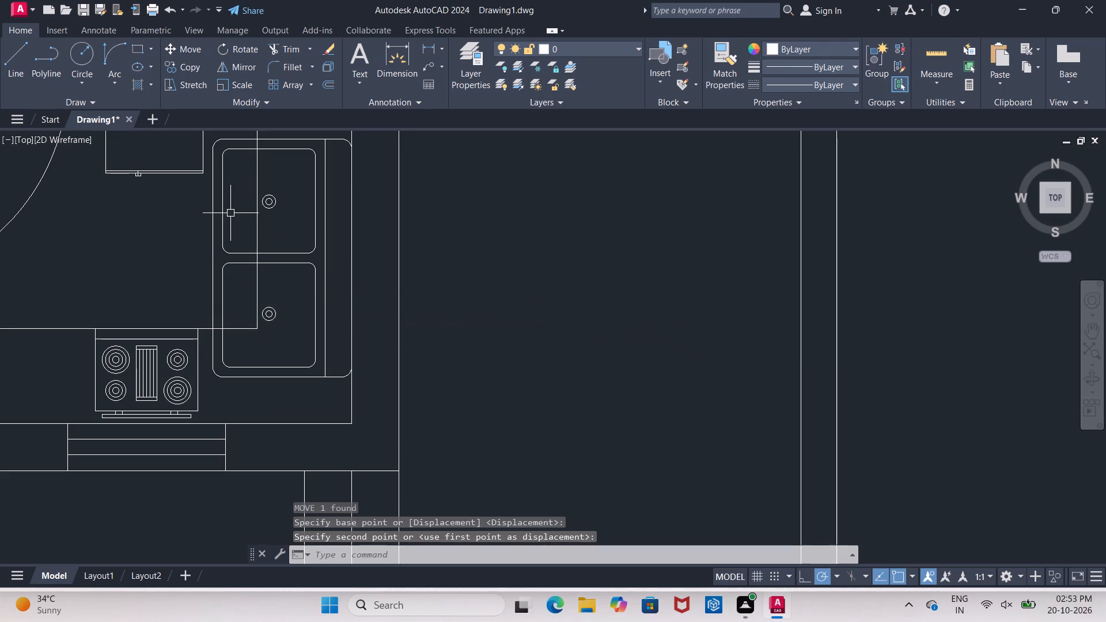
# Scale the sink down about its back-edge midpoint so its width roughly fits the right counter's depth.
pyautogui.click(214, 234)
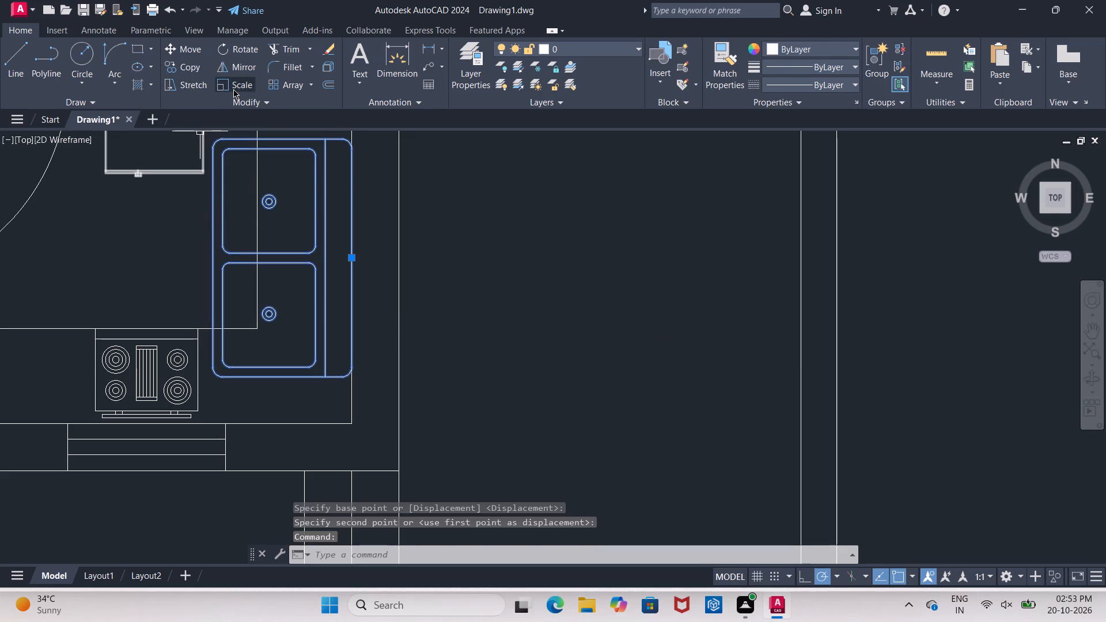
pyautogui.click(233, 89)
pyautogui.click(348, 258)
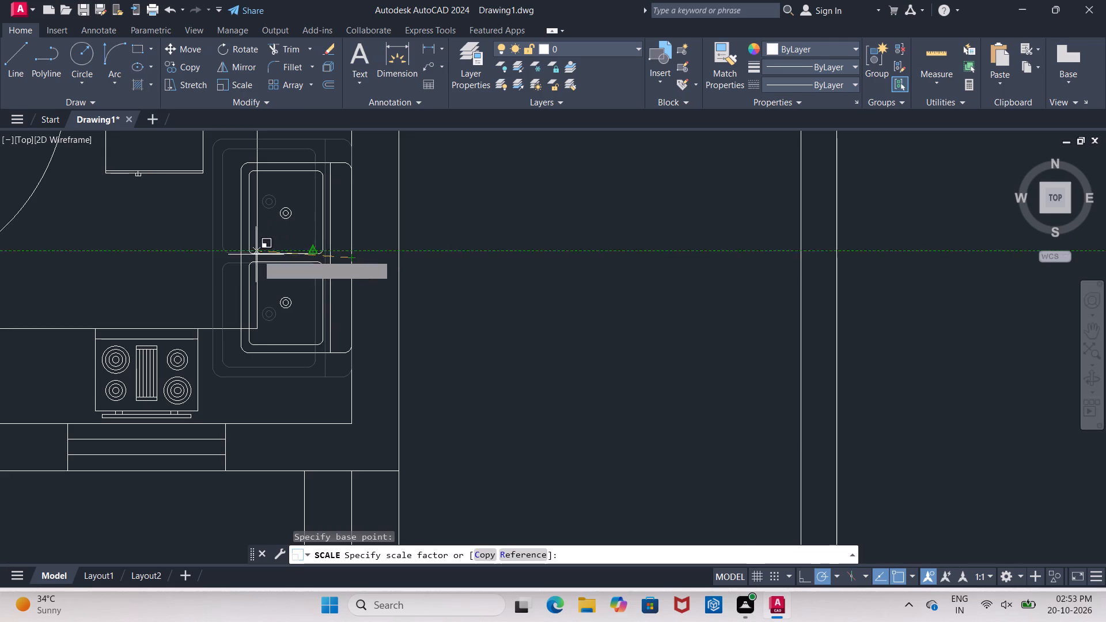
pyautogui.scroll(3, 275, 255)
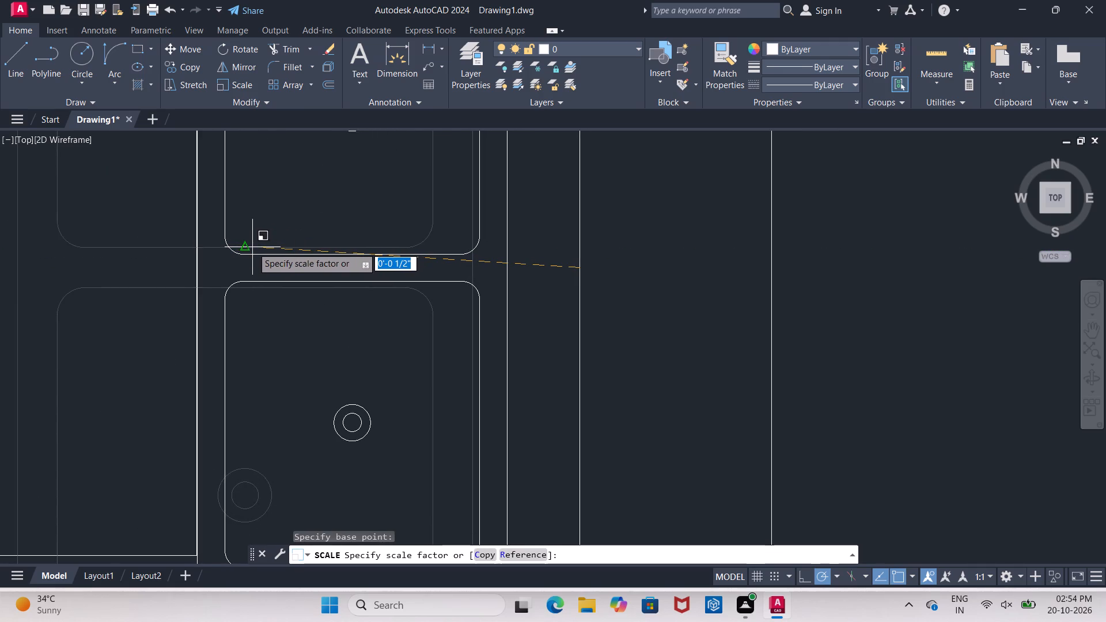
pyautogui.click(256, 247)
# Move the range by its upper-left corner about 1'-5" left along the lower counter's edge.
pyautogui.scroll(-4, 274, 240)
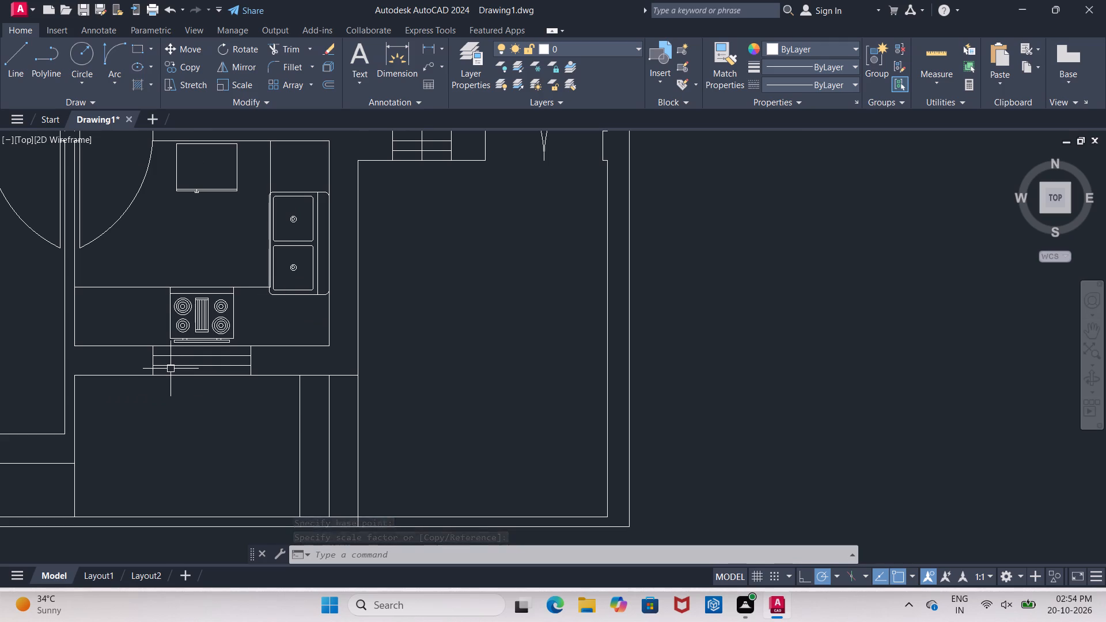
pyautogui.click(189, 327)
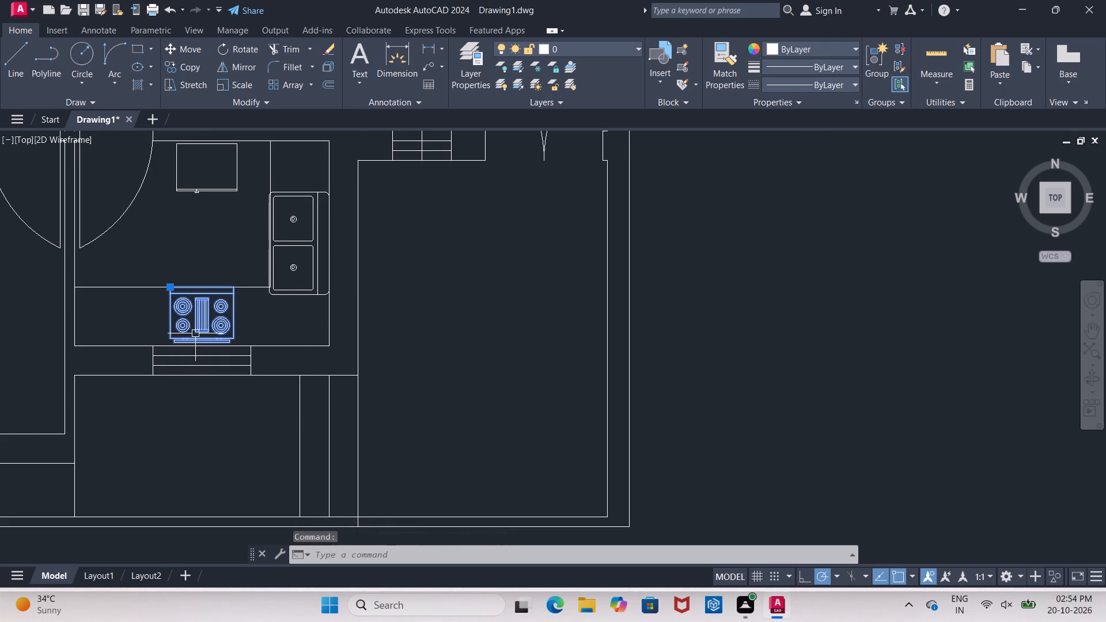
pyautogui.press('m')
pyautogui.click(230, 339)
pyautogui.scroll(2, 164, 297)
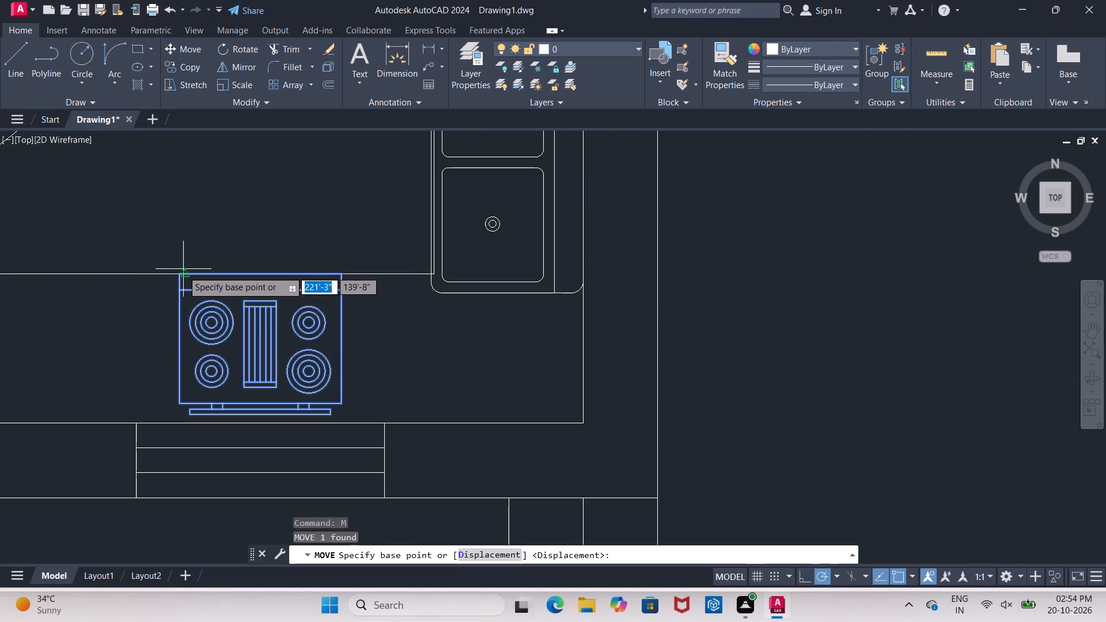
pyautogui.click(178, 275)
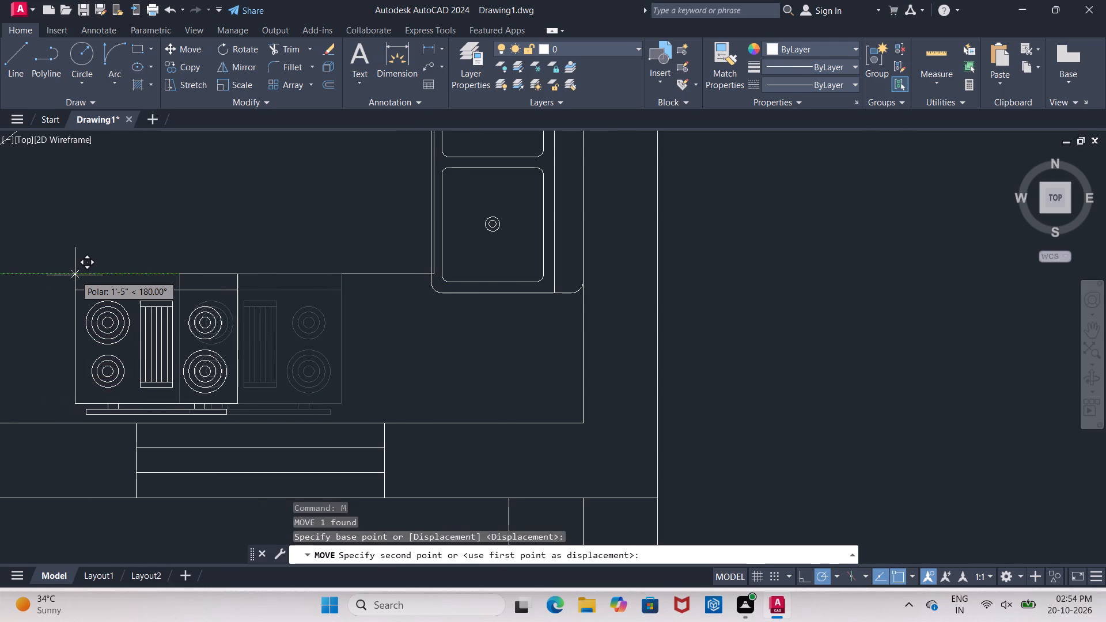
pyautogui.click(80, 275)
# Move the sink by its lower-right corner to the kitchen counter's lower-right corner.
pyautogui.scroll(-1, 229, 269)
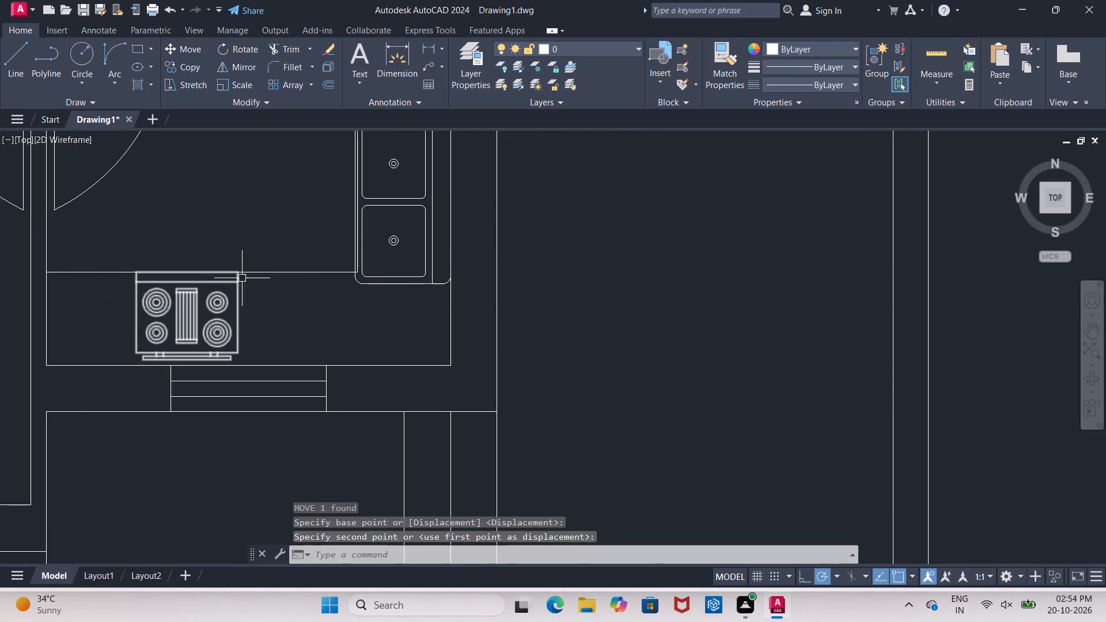
pyautogui.click(438, 270)
pyautogui.click(426, 281)
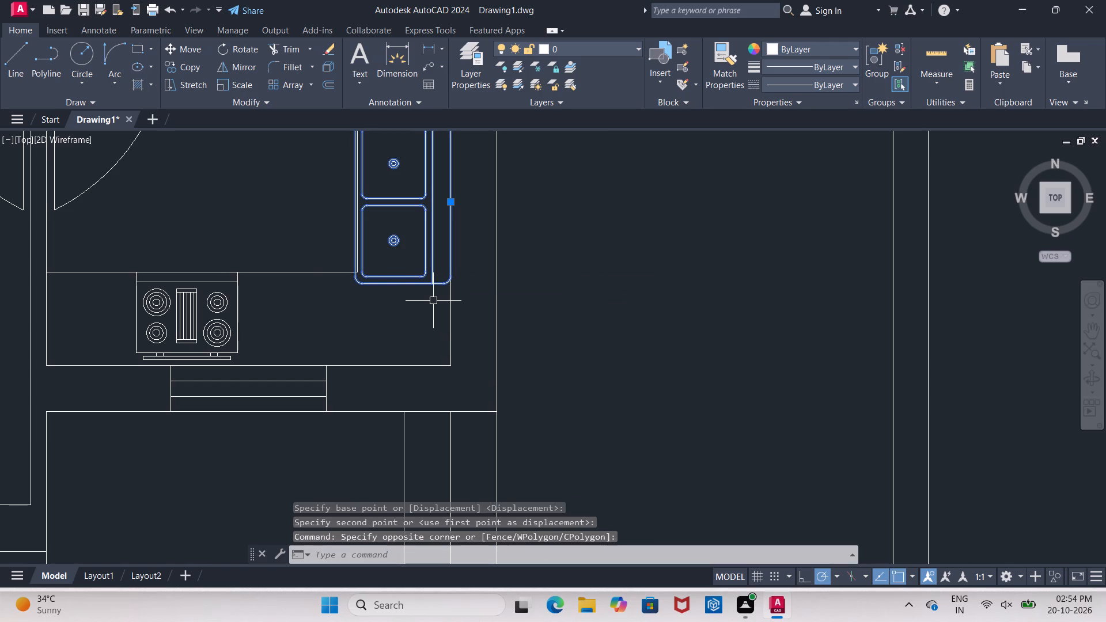
pyautogui.press('m')
pyautogui.click(470, 337)
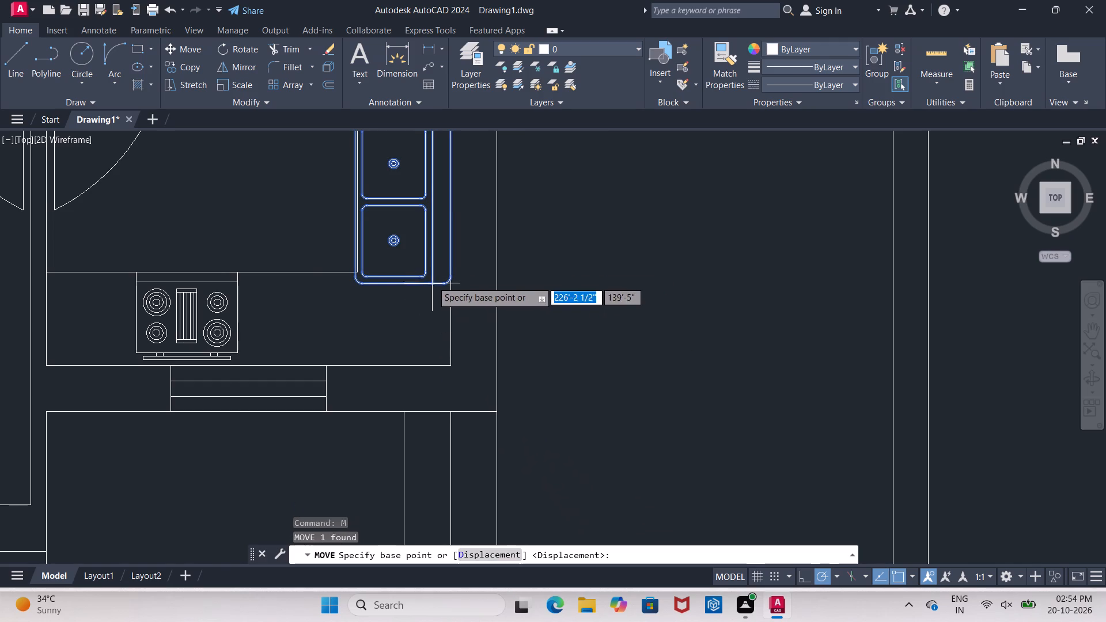
pyautogui.click(448, 282)
pyautogui.click(449, 366)
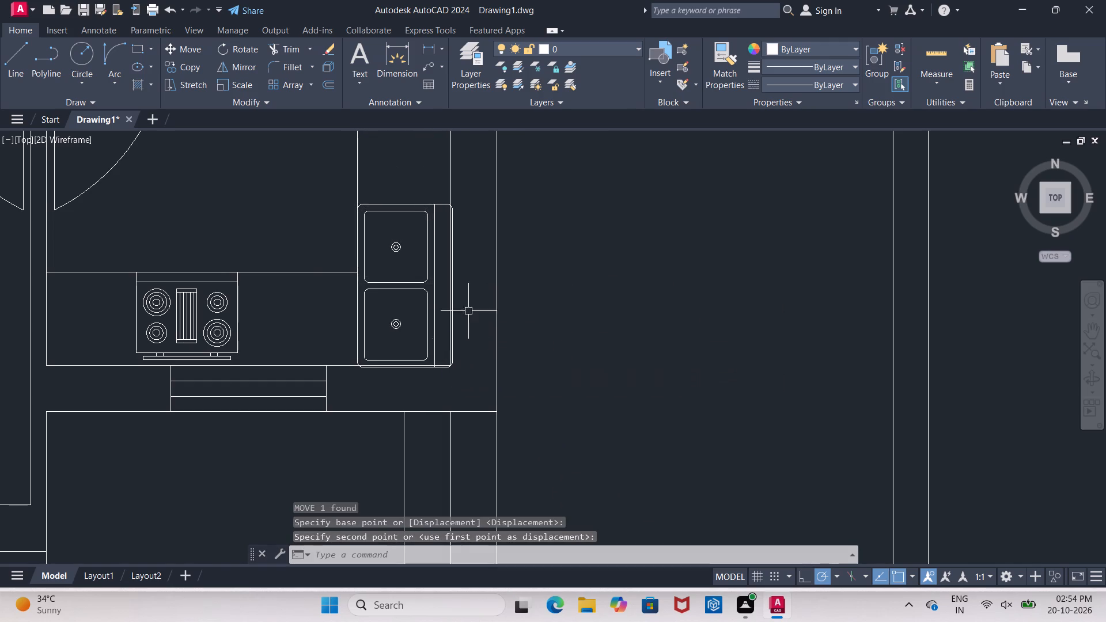
pyautogui.press('Escape')
# Move the sink by its upper-edge midpoint about 1'-11" straight up along the right counter.
pyautogui.scroll(-2, 300, 275)
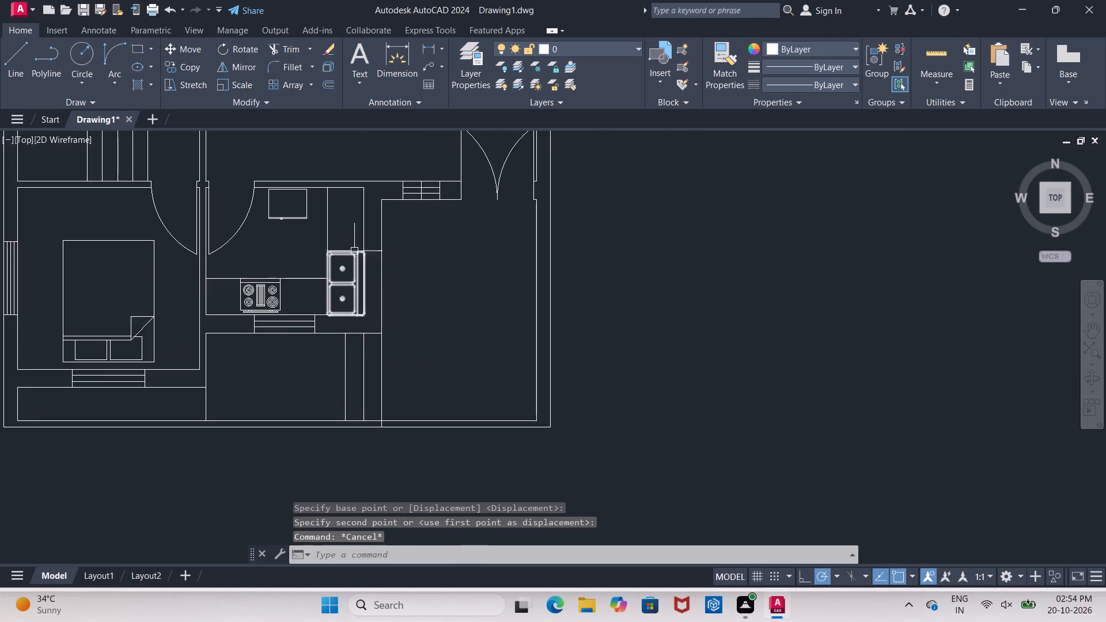
pyautogui.scroll(2, 355, 249)
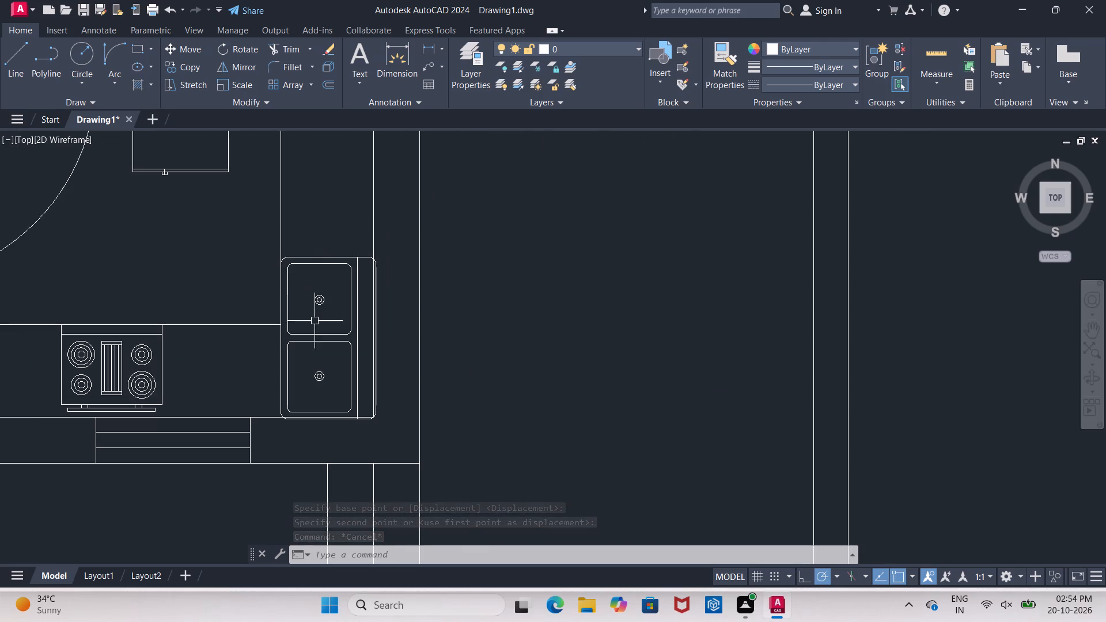
pyautogui.click(314, 343)
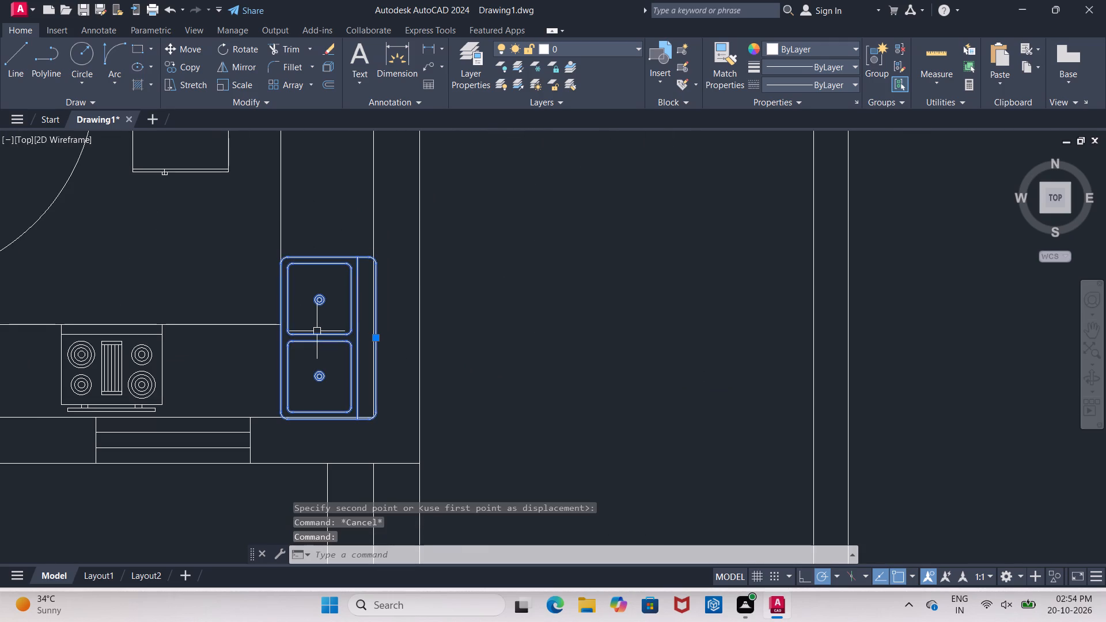
pyautogui.press('m')
pyautogui.click(366, 361)
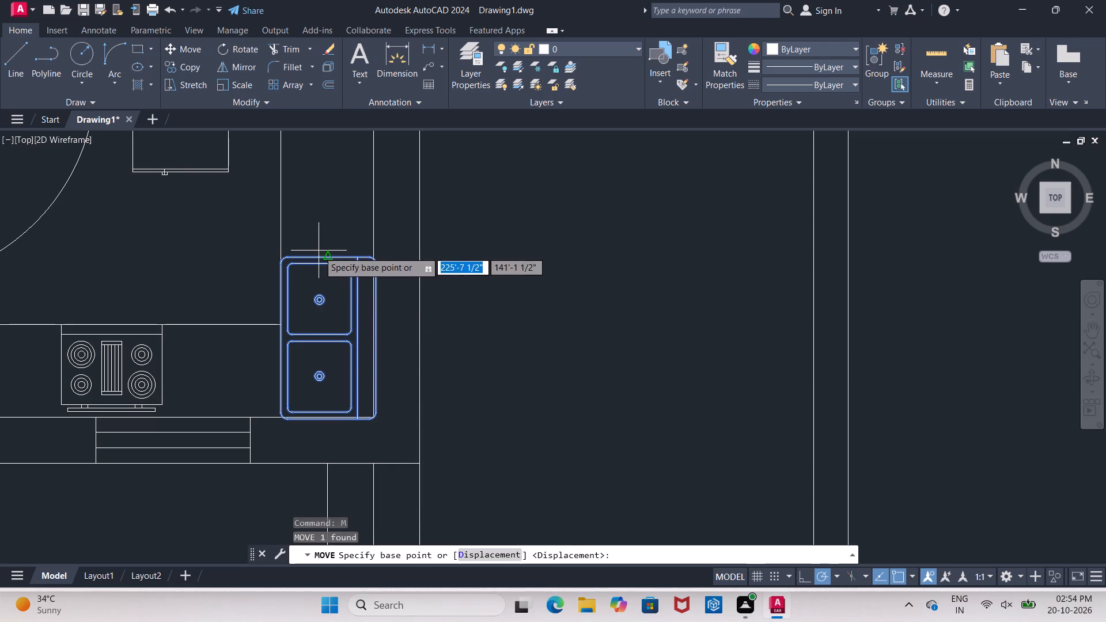
pyautogui.click(325, 257)
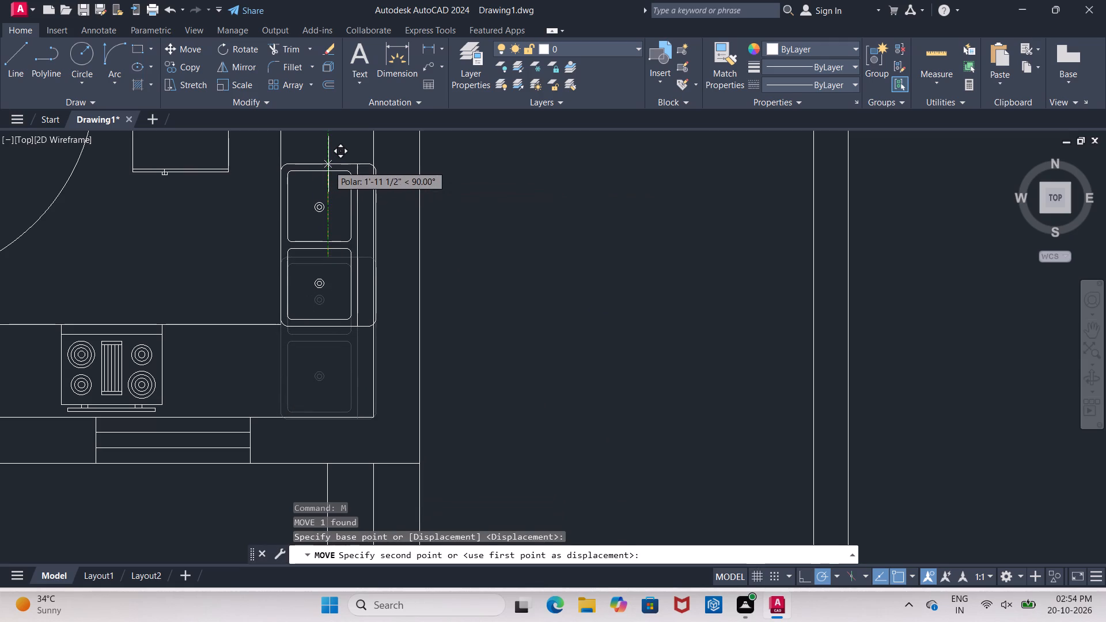
pyautogui.click(327, 168)
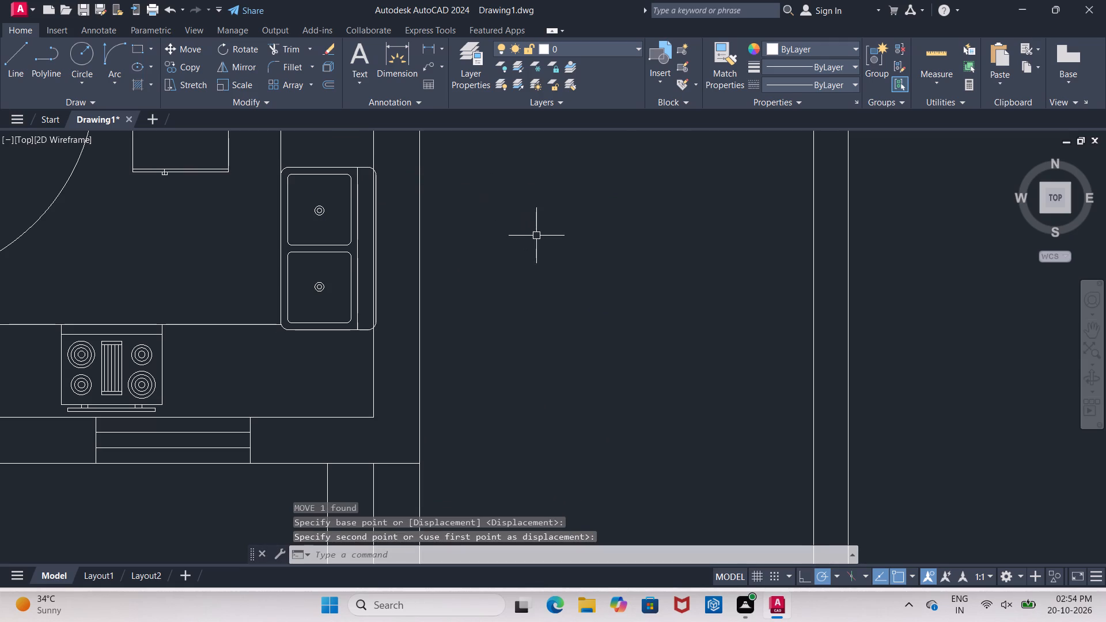
# Rotate the double-bowl sink 270° about its lower-right corner with Ortho on, so its back edge faces down.
pyautogui.scroll(-1, 459, 282)
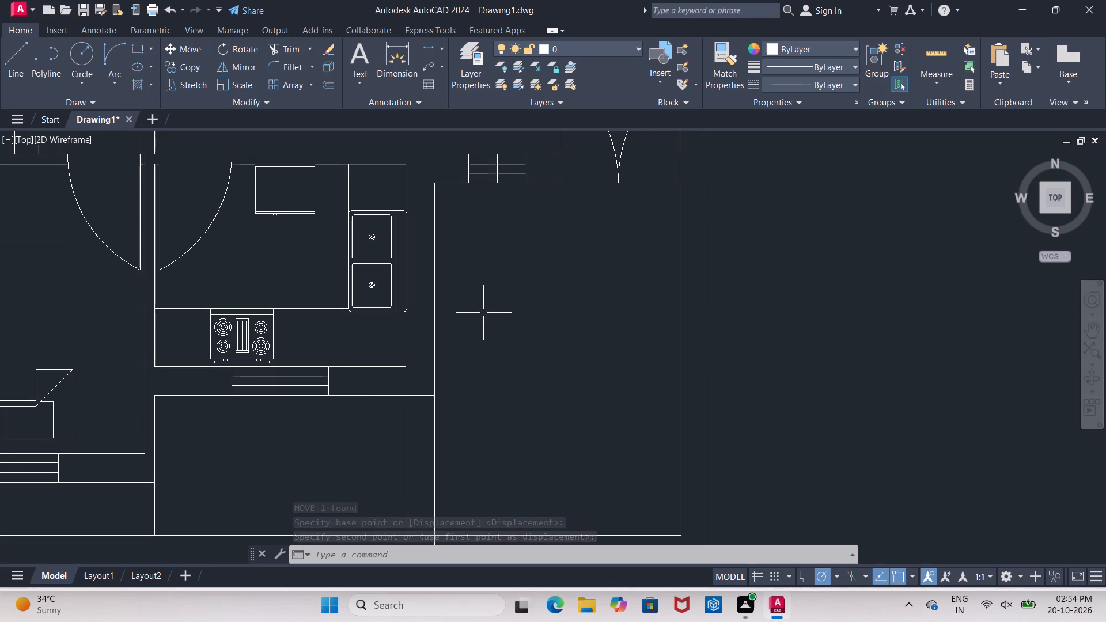
pyautogui.click(392, 302)
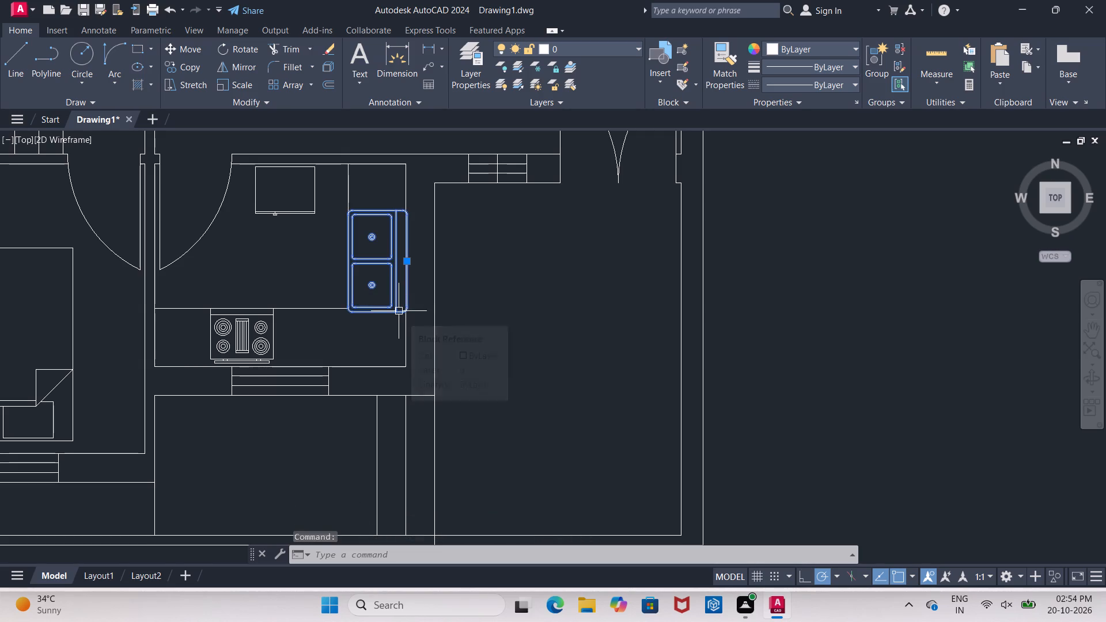
pyautogui.press('m')
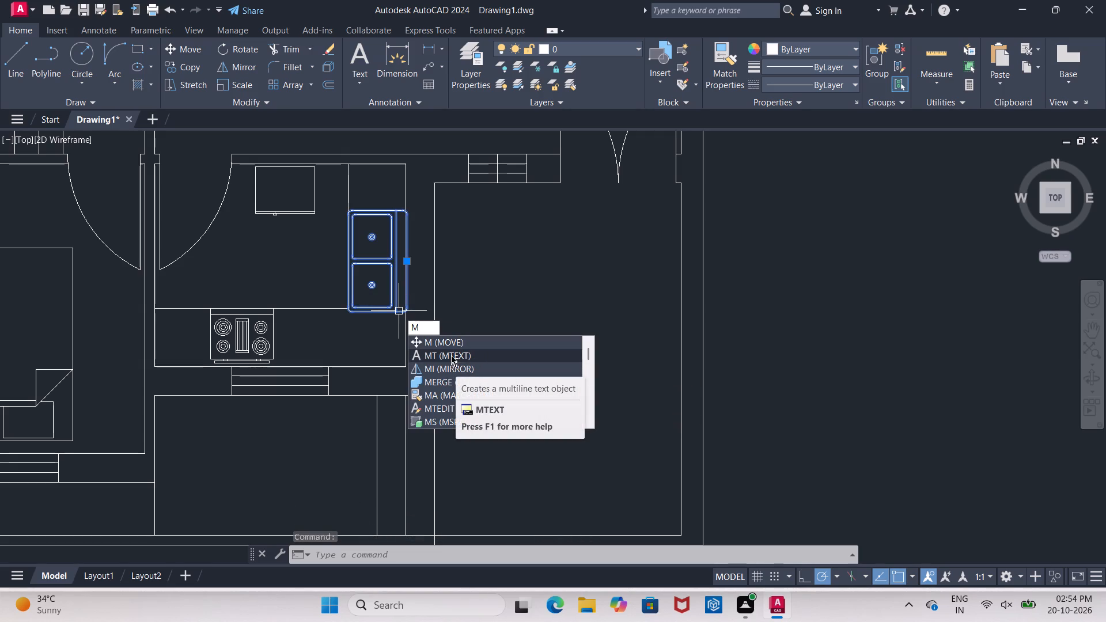
pyautogui.press('BackSpace')
pyautogui.press('r')
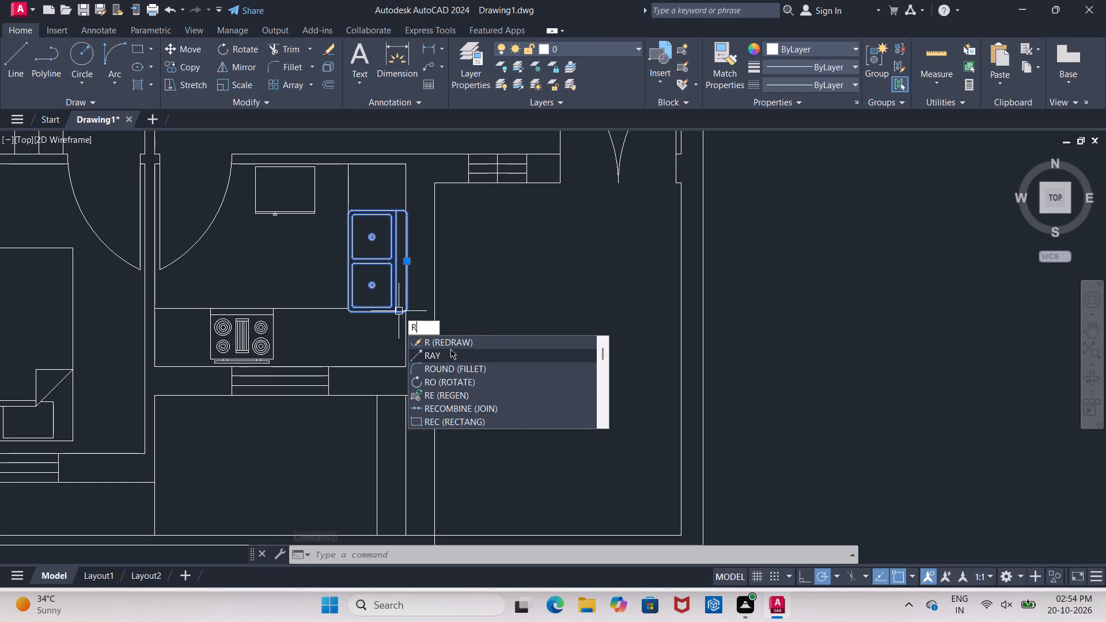
pyautogui.click(449, 381)
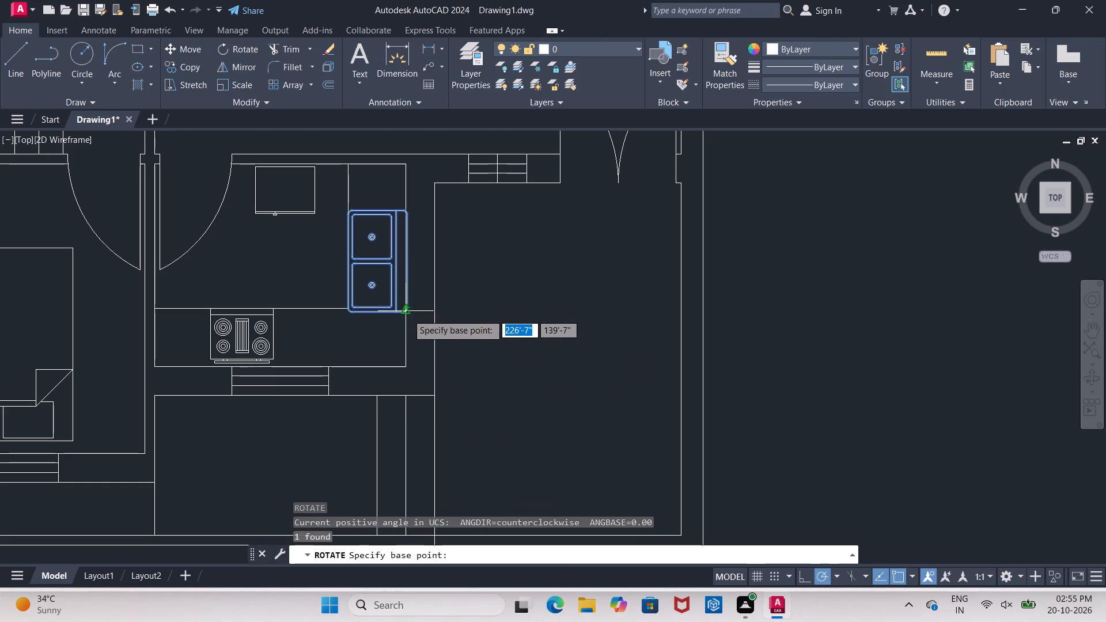
pyautogui.click(407, 314)
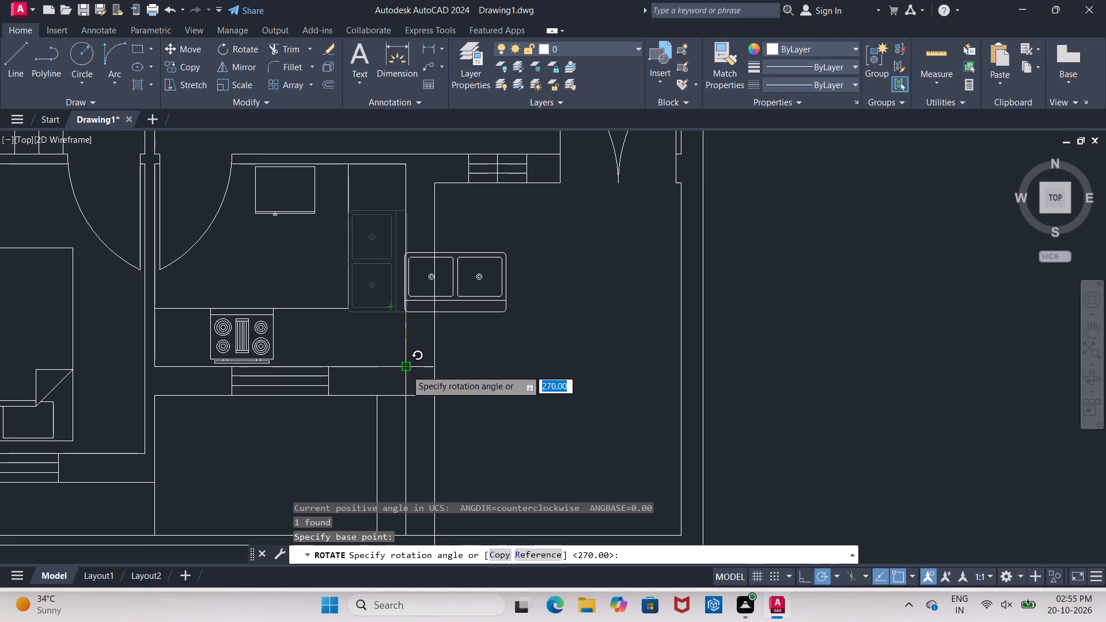
pyautogui.click(805, 578)
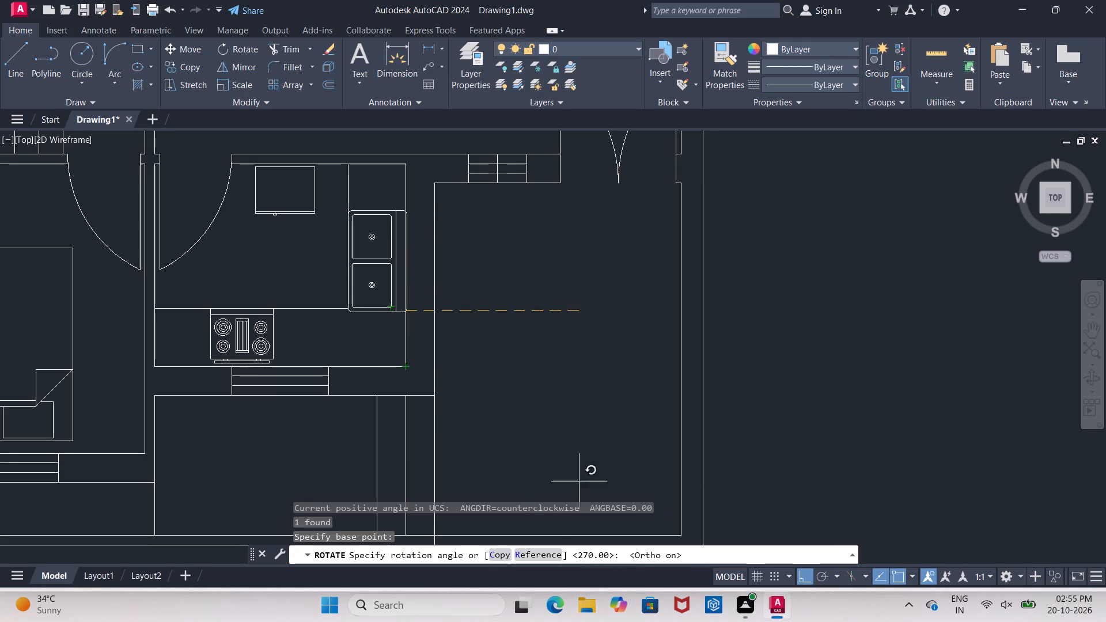
pyautogui.click(408, 378)
pyautogui.click(492, 308)
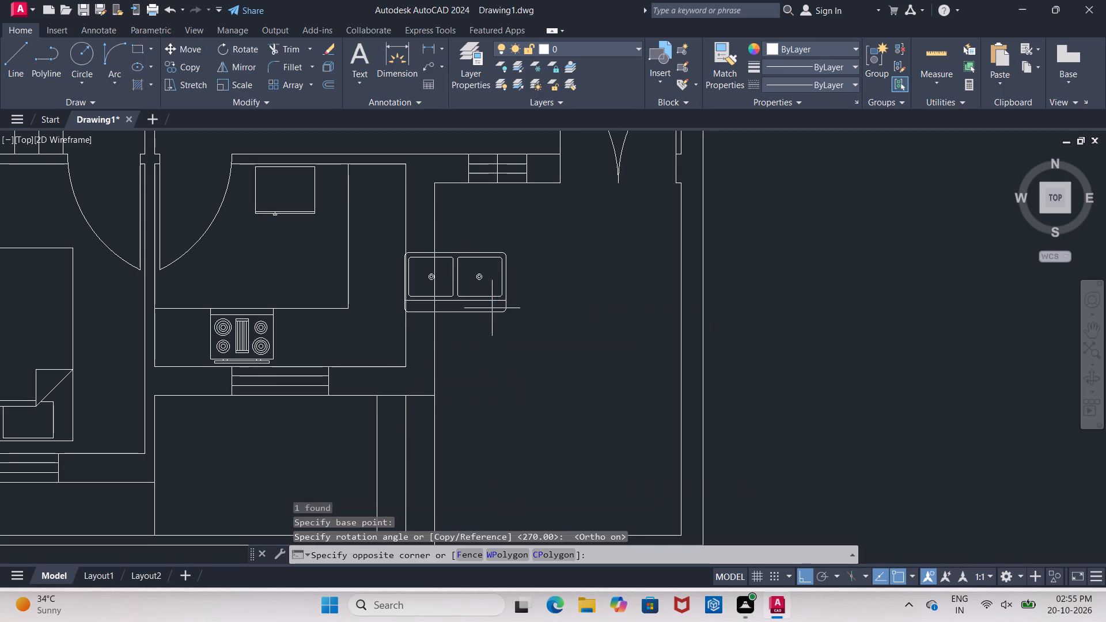
pyautogui.press('Escape')
# Move the sink by its back-edge midpoint onto the lower counter's wall edge, directly below the counter's inside corner, using polar tracking.
pyautogui.click(487, 312)
pyautogui.press('m')
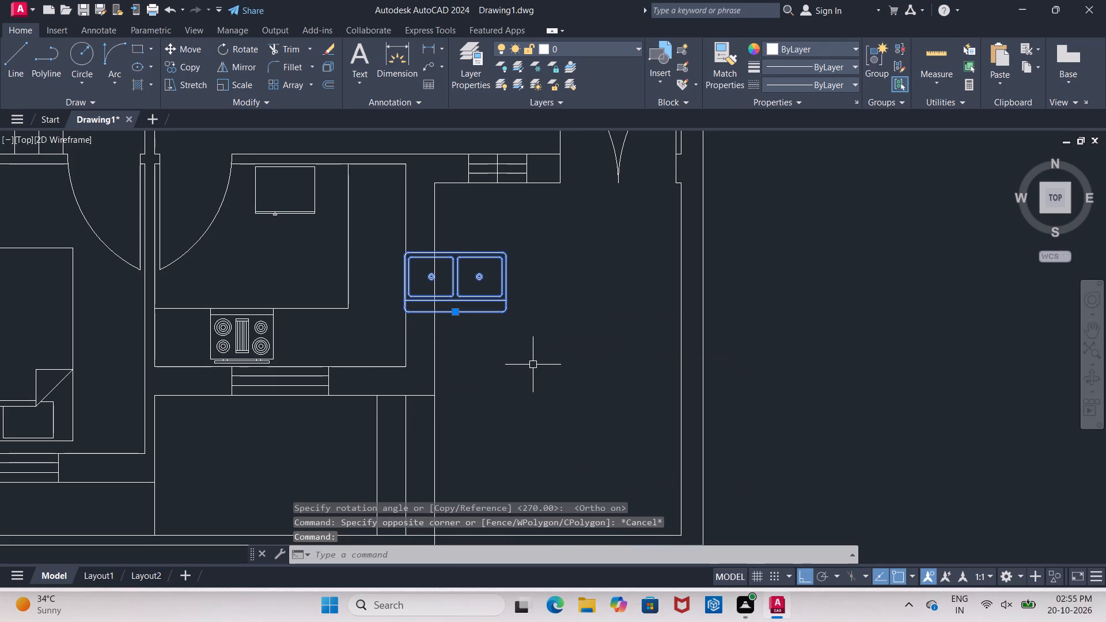
pyautogui.click(583, 396)
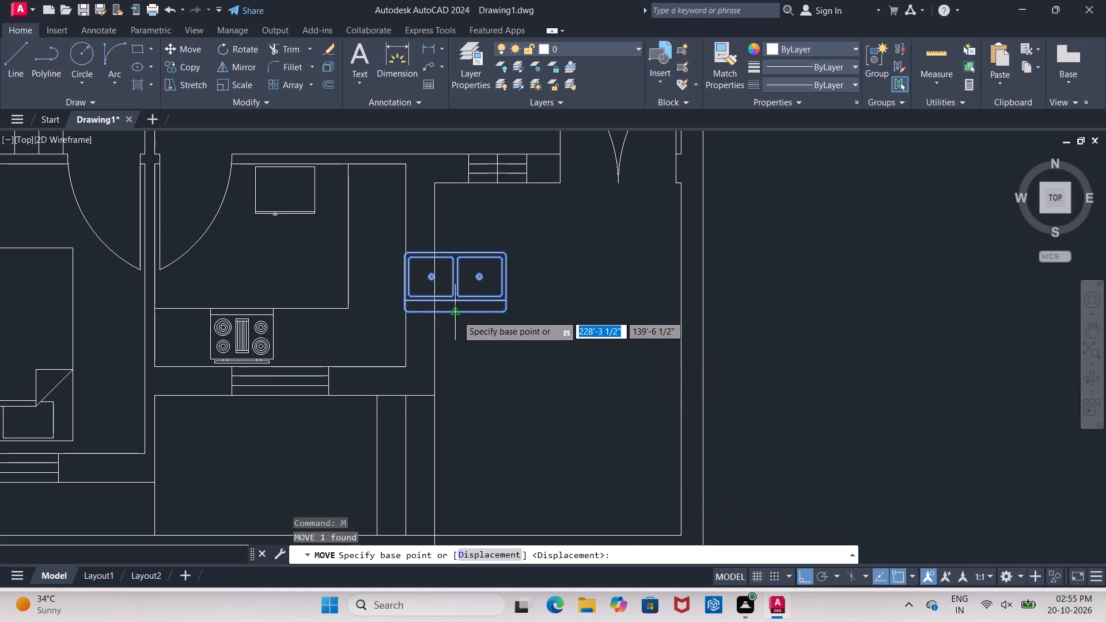
pyautogui.click(457, 315)
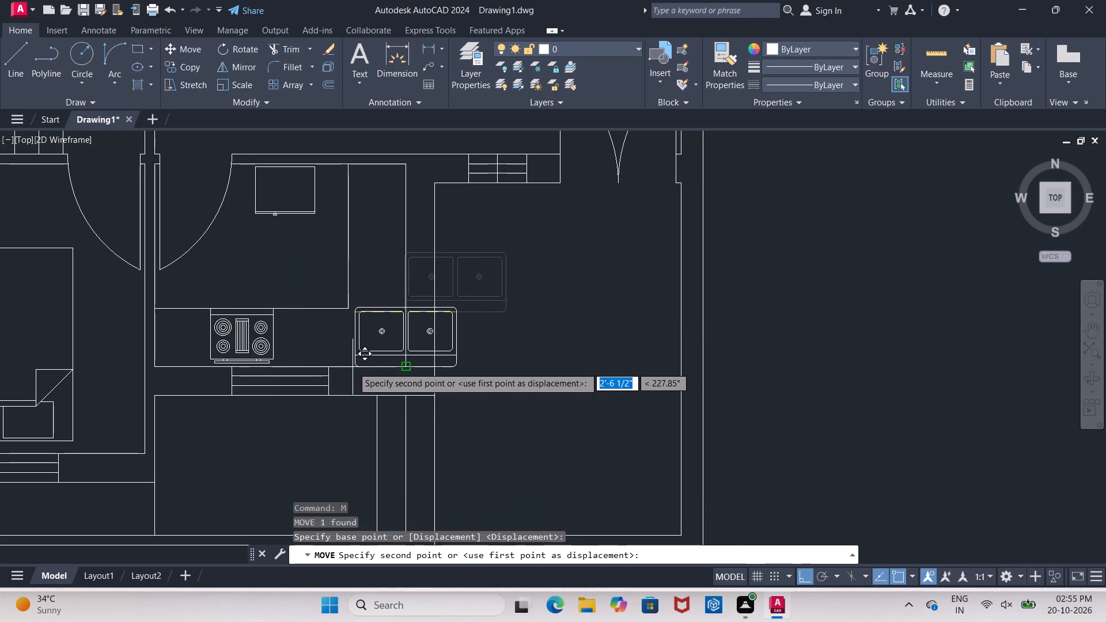
pyautogui.click(819, 576)
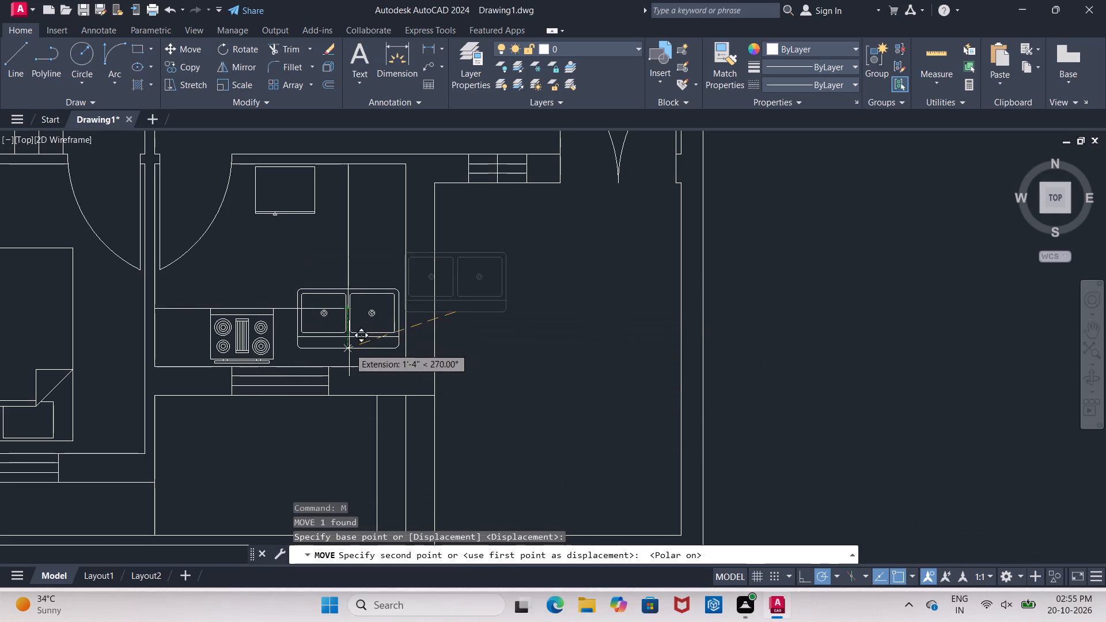
pyautogui.click(346, 364)
pyautogui.press('Escape')
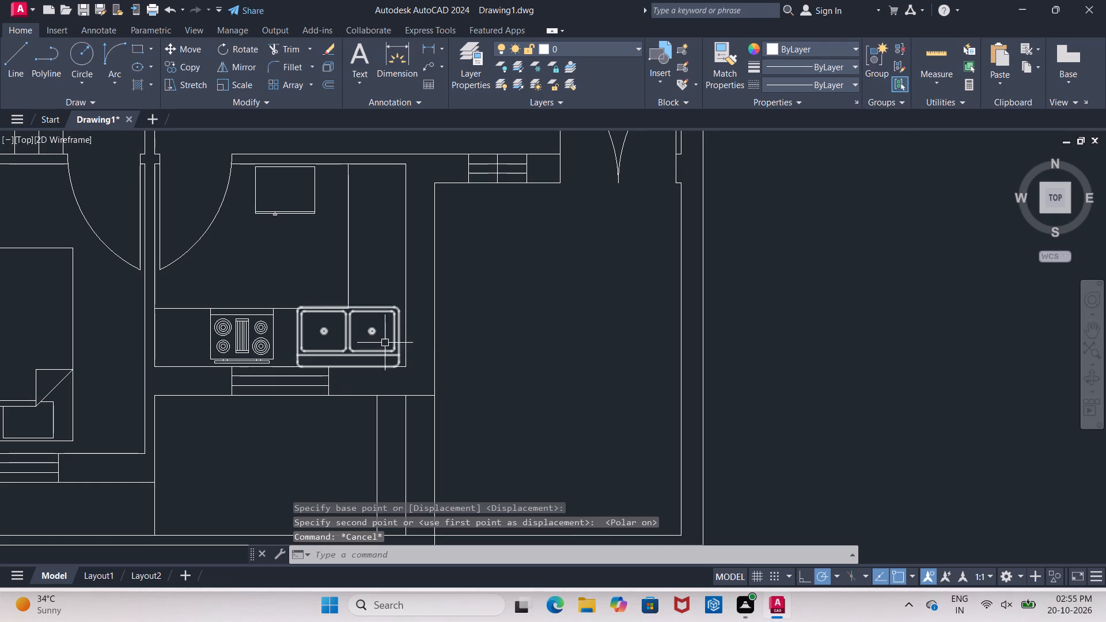
# Move the sink by its right-edge midpoint horizontally until it meets the right wall line of the kitchen counter.
pyautogui.scroll(2, 365, 348)
pyautogui.scroll(-1, 366, 350)
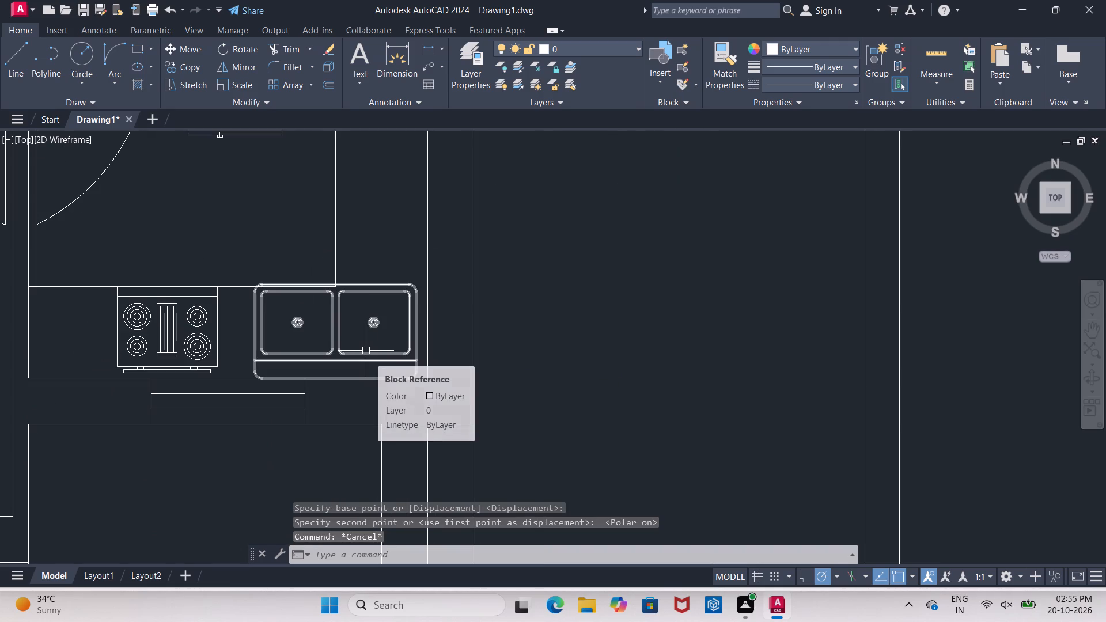
pyautogui.scroll(1, 366, 351)
pyautogui.click(441, 356)
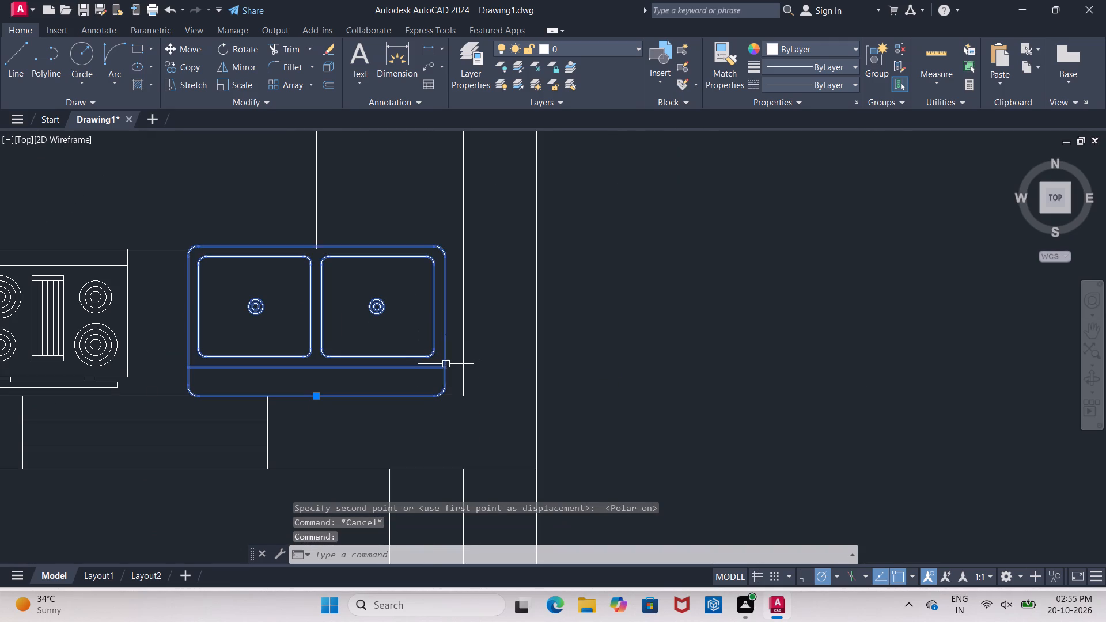
pyautogui.press('m')
pyautogui.click(493, 396)
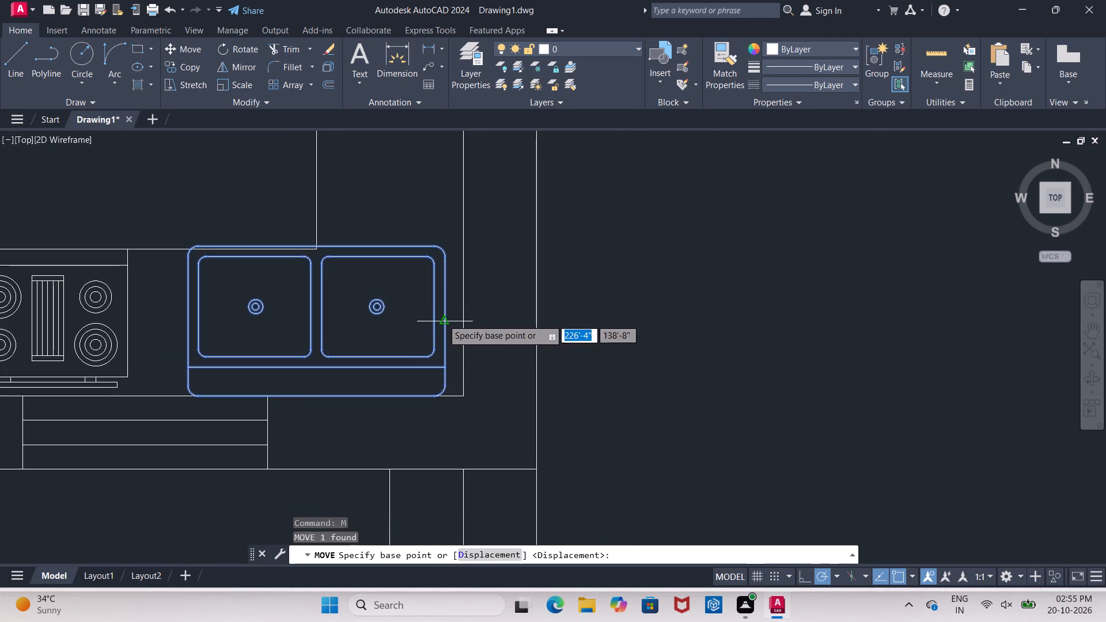
pyautogui.click(445, 324)
pyautogui.click(463, 321)
pyautogui.press('Escape')
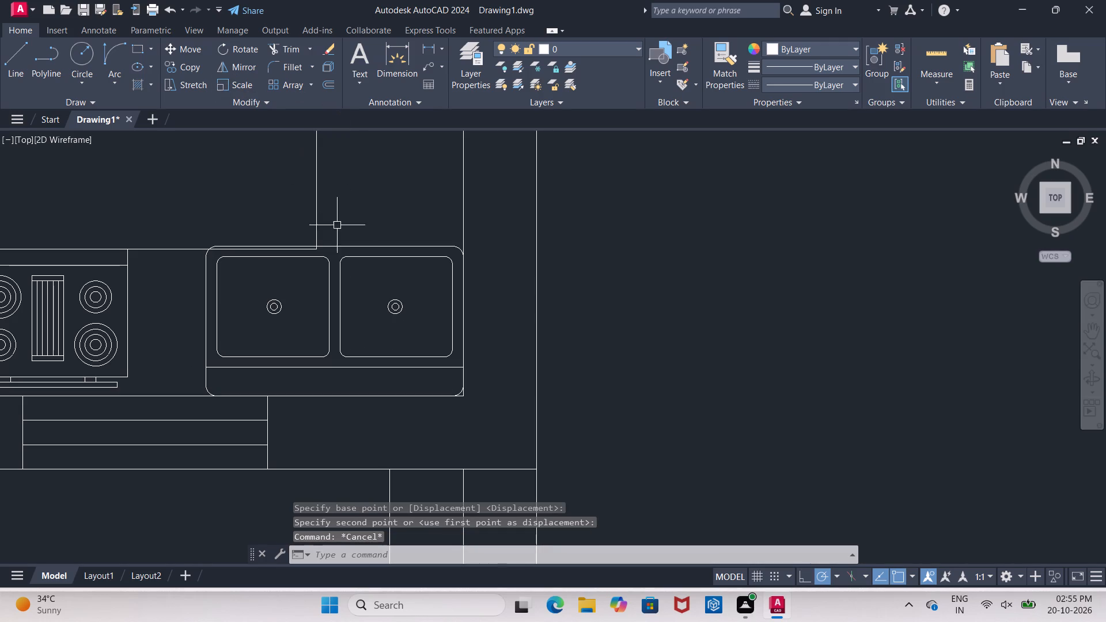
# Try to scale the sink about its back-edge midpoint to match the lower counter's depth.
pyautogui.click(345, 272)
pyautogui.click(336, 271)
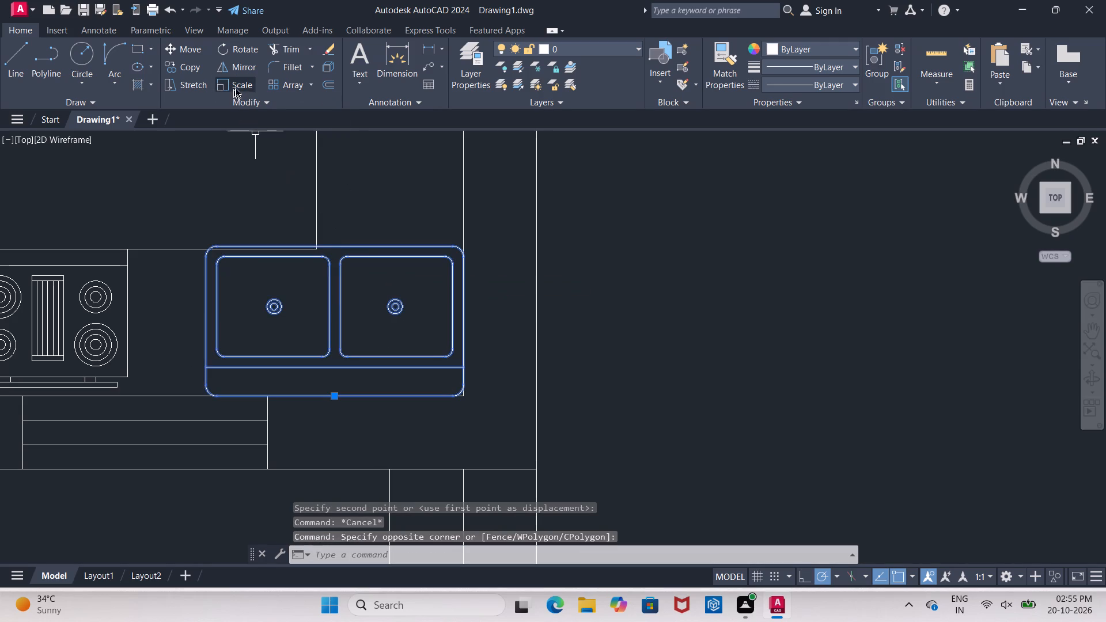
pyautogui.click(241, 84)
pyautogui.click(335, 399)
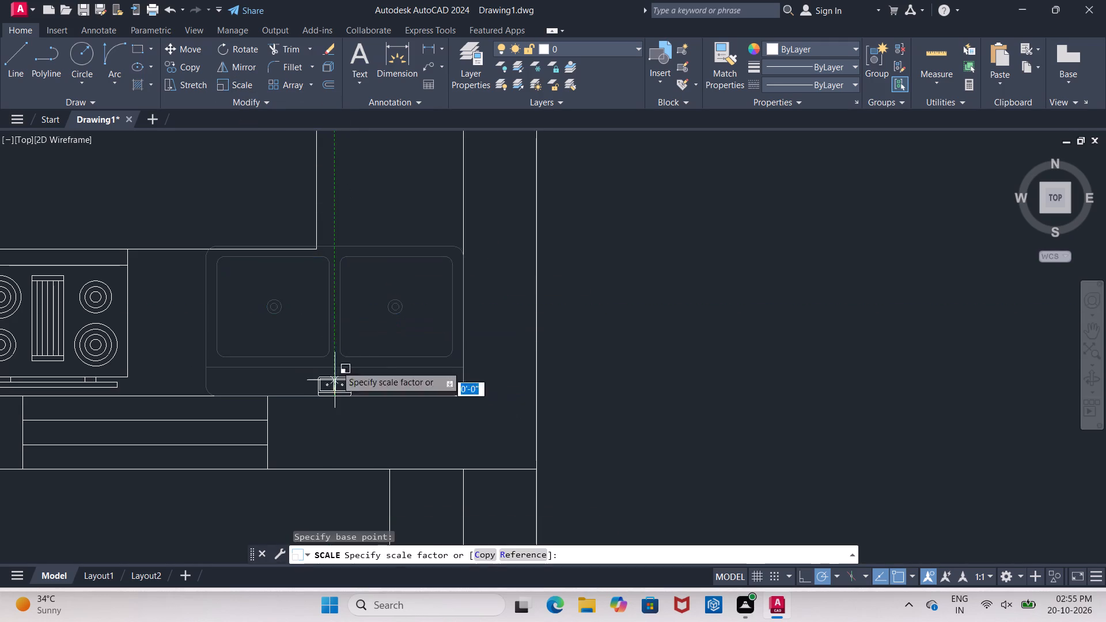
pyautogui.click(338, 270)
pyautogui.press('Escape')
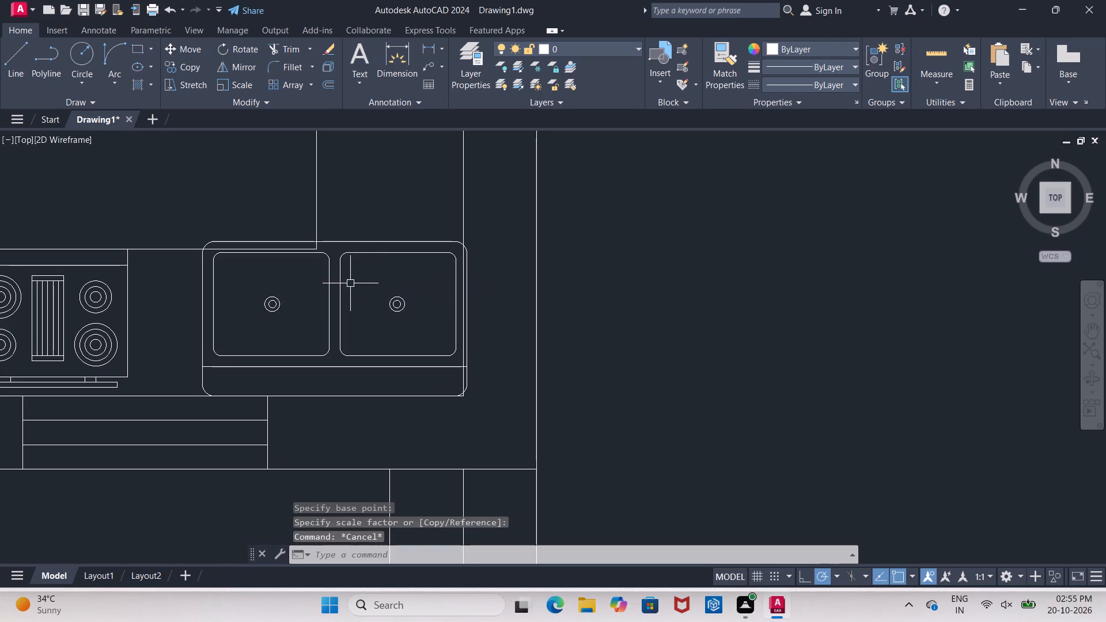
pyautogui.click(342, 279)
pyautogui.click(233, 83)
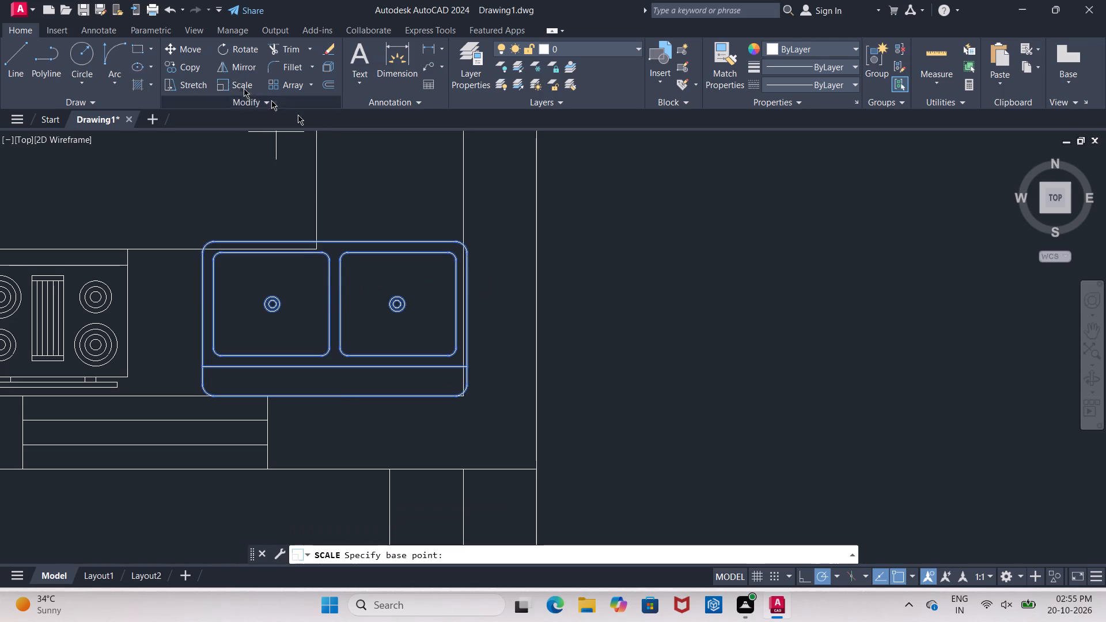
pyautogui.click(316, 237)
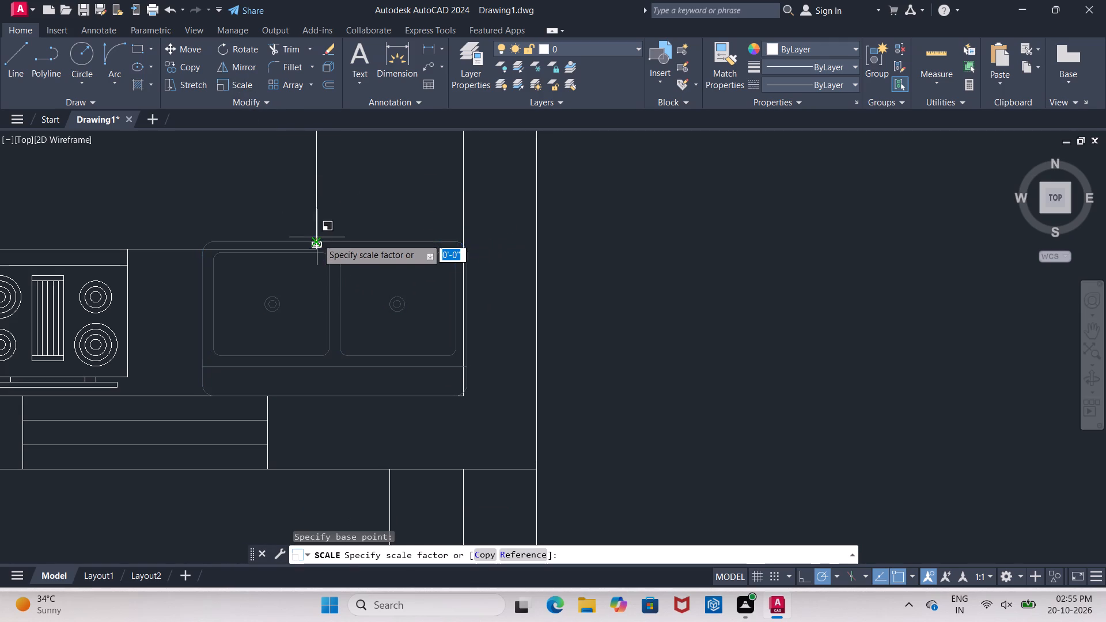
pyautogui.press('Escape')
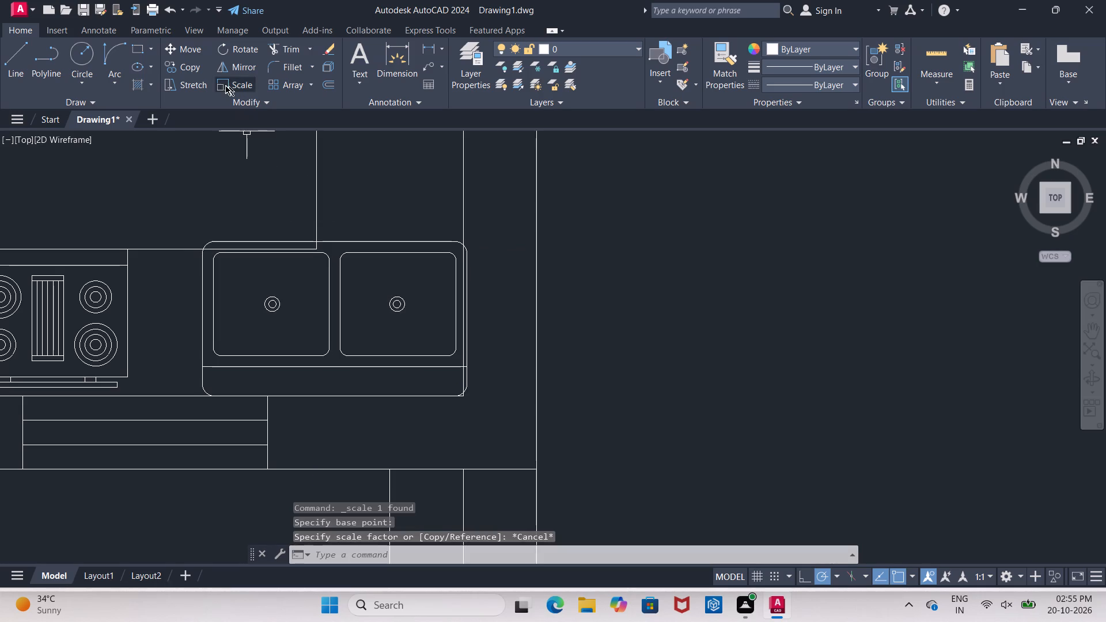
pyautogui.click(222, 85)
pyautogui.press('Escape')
# Scale the sink down about its back-edge midpoint so its front edge roughly meets the lower counter's front line.
pyautogui.click(325, 350)
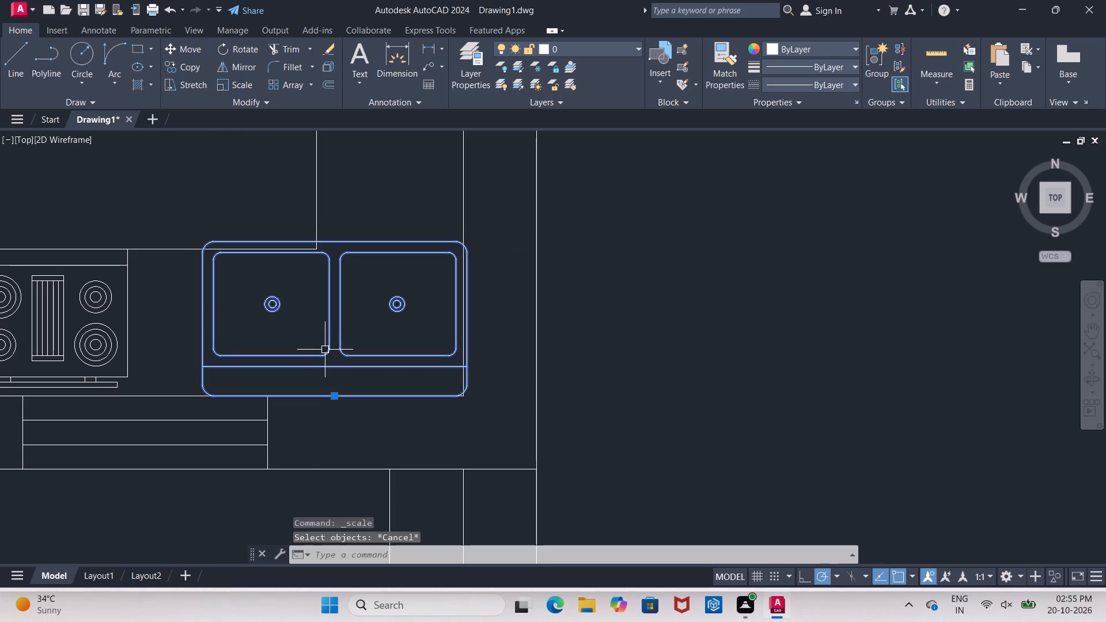
pyautogui.click(237, 85)
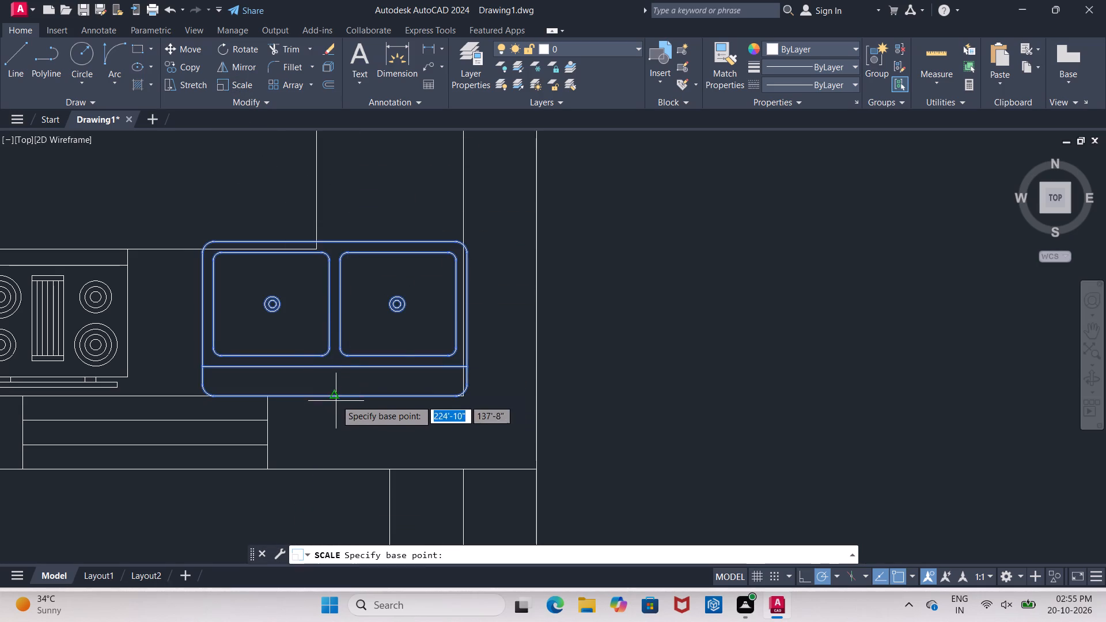
pyautogui.click(335, 396)
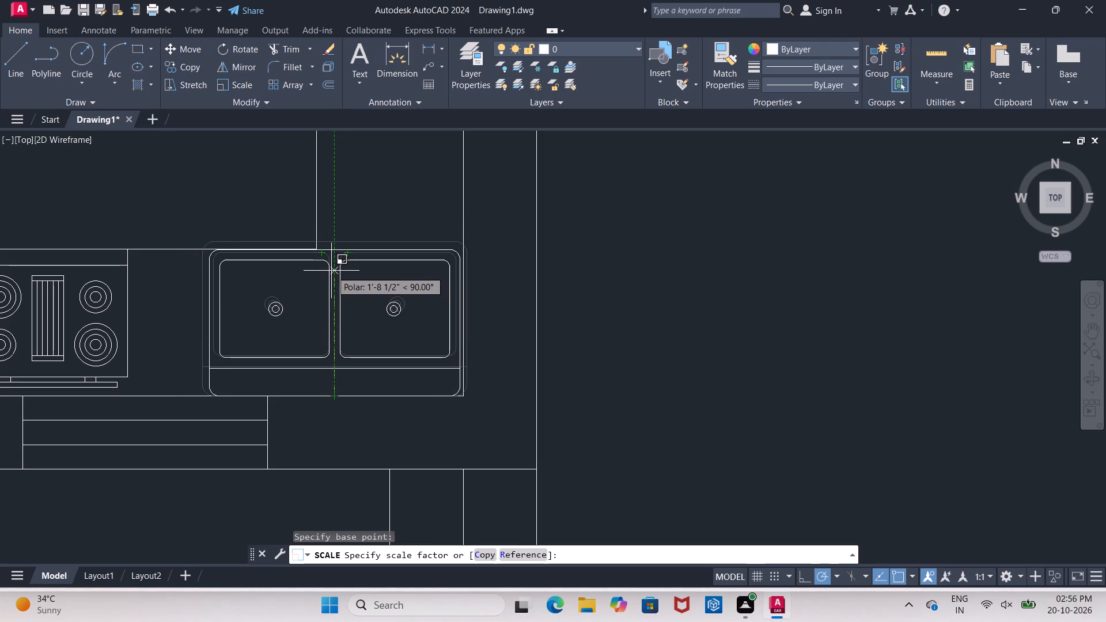
pyautogui.click(331, 271)
pyautogui.press('Escape')
# Examine how the sink's front edge and corners line up with the counter's front line and inside corner.
pyautogui.scroll(5, 233, 239)
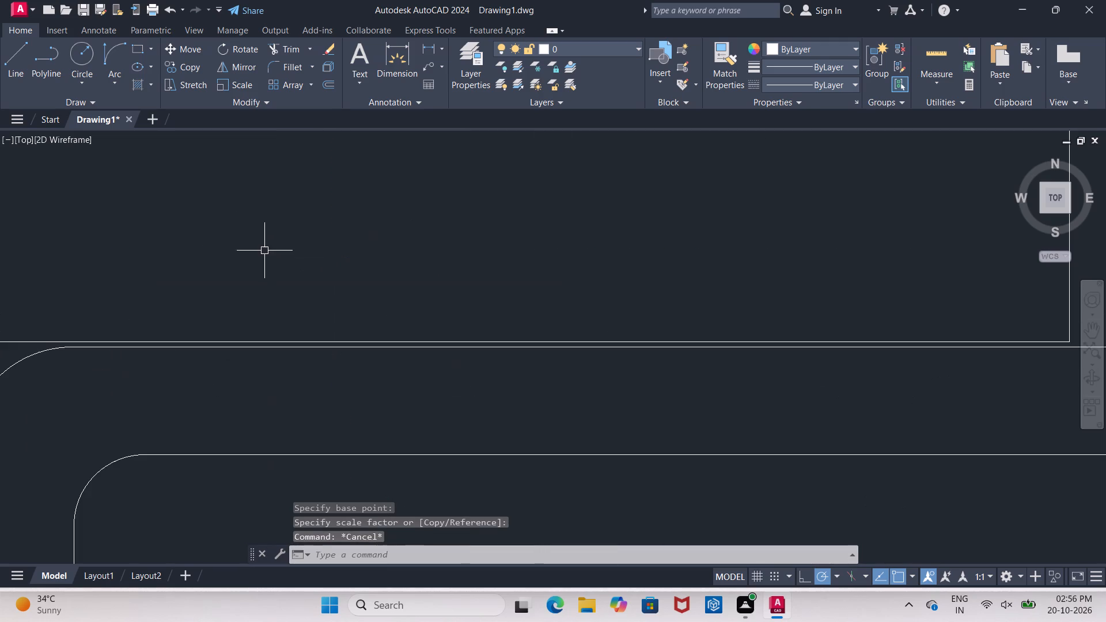
pyautogui.scroll(-6, 244, 239)
pyautogui.scroll(6, 385, 289)
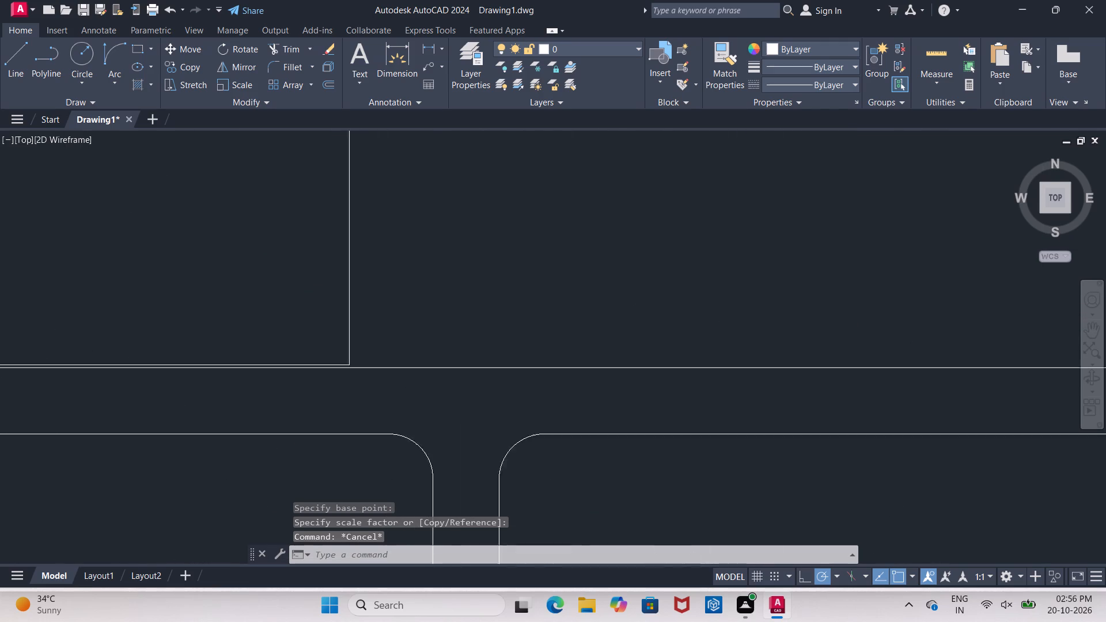
pyautogui.scroll(-5, 388, 288)
pyautogui.scroll(3, 404, 311)
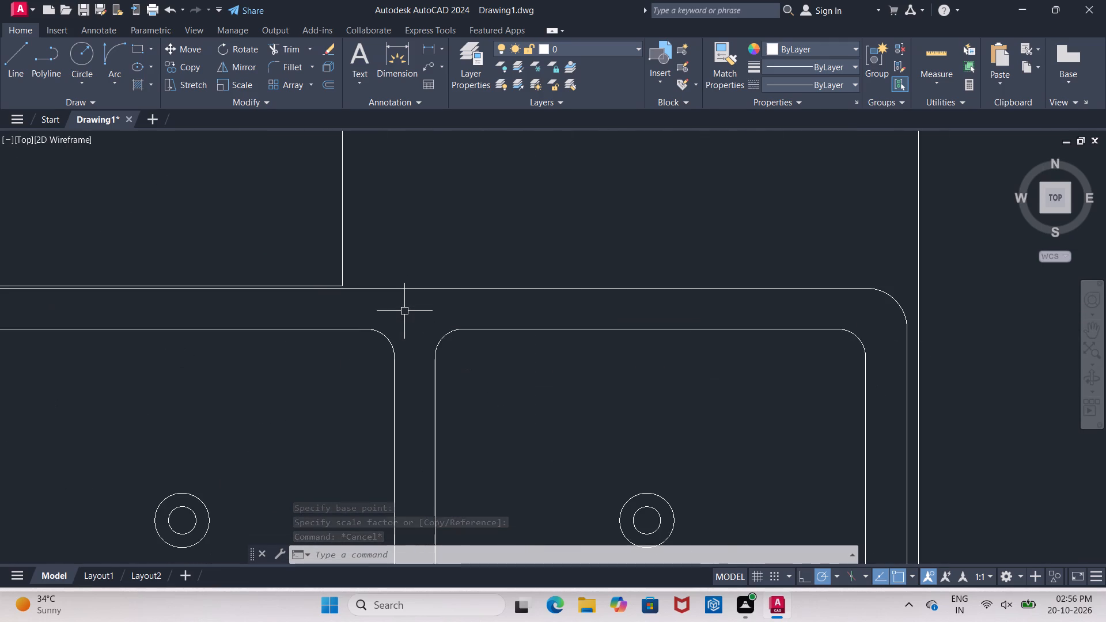
pyautogui.scroll(5, 368, 299)
pyautogui.scroll(-4, 232, 276)
pyautogui.scroll(3, 101, 260)
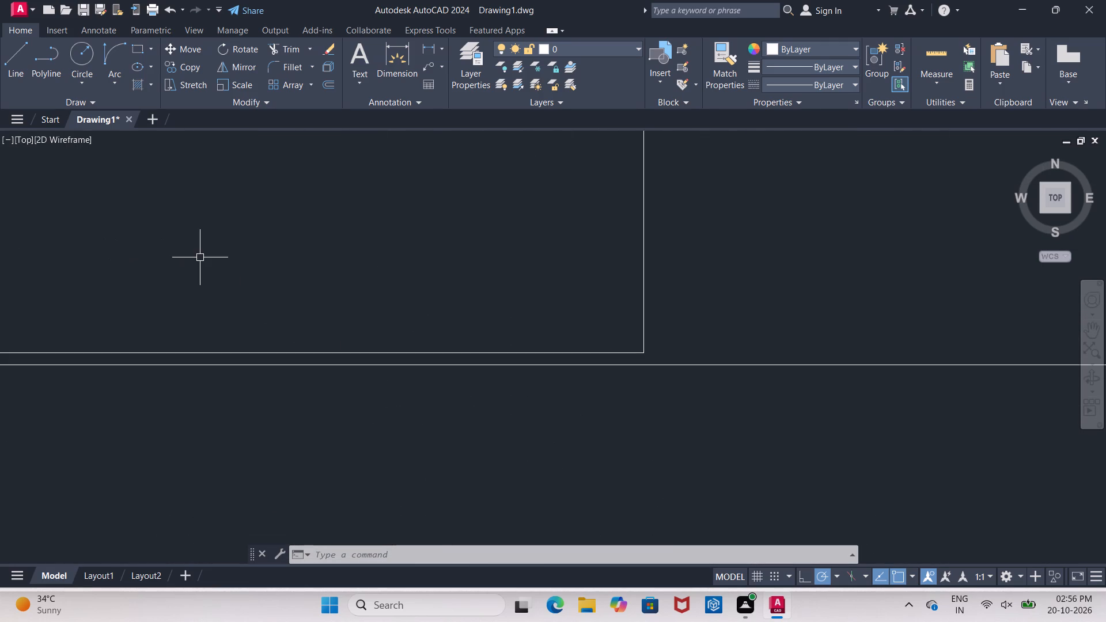
pyautogui.scroll(-9, 293, 240)
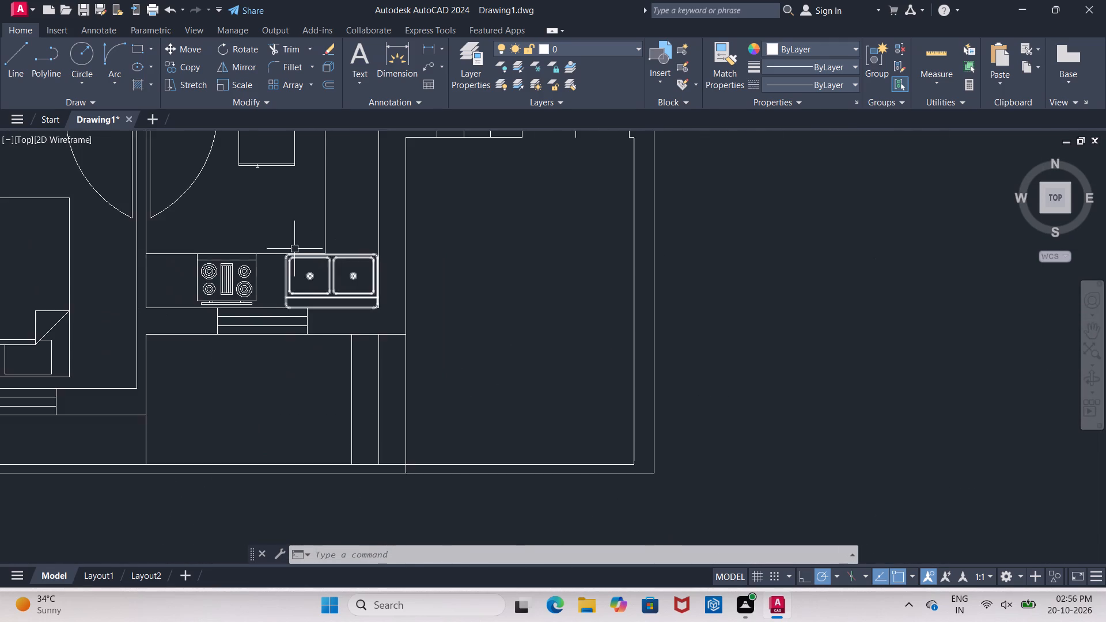
pyautogui.scroll(2, 294, 249)
pyautogui.scroll(-4, 376, 300)
pyautogui.scroll(2, 334, 306)
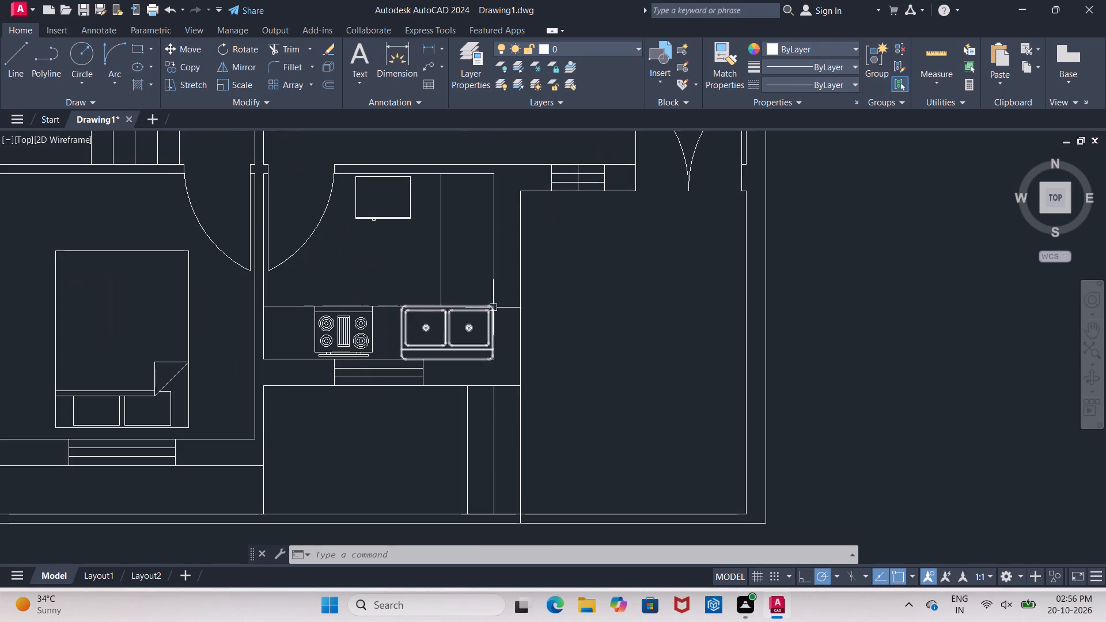
# Stretch the end of the lower kitchen counter's front line horizontally to meet the kitchen's right wall line.
pyautogui.scroll(4, 457, 305)
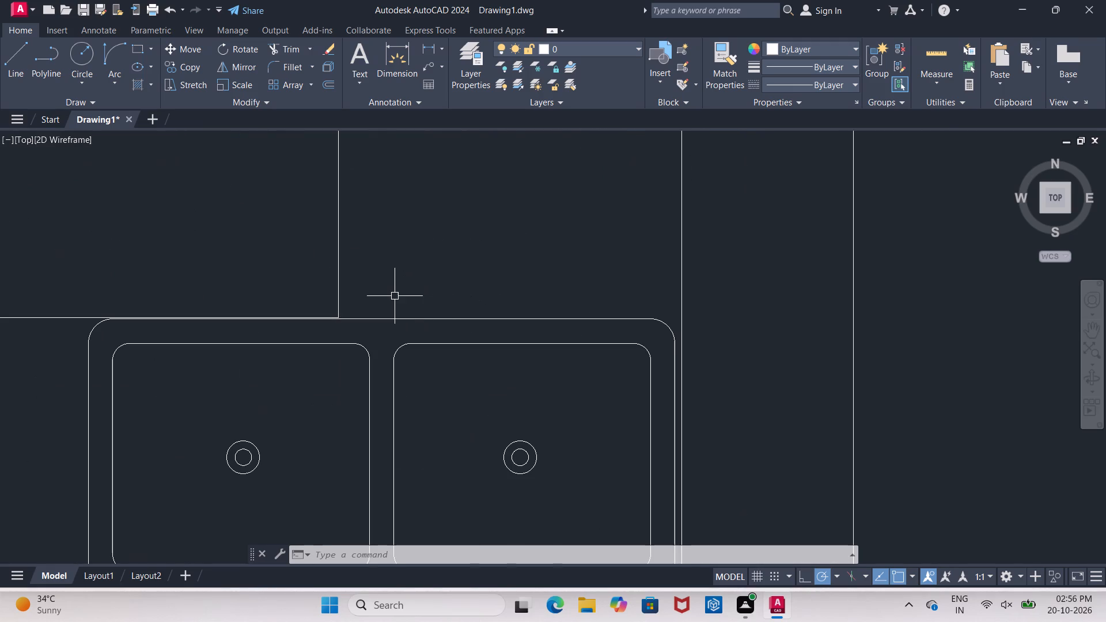
pyautogui.click(22, 314)
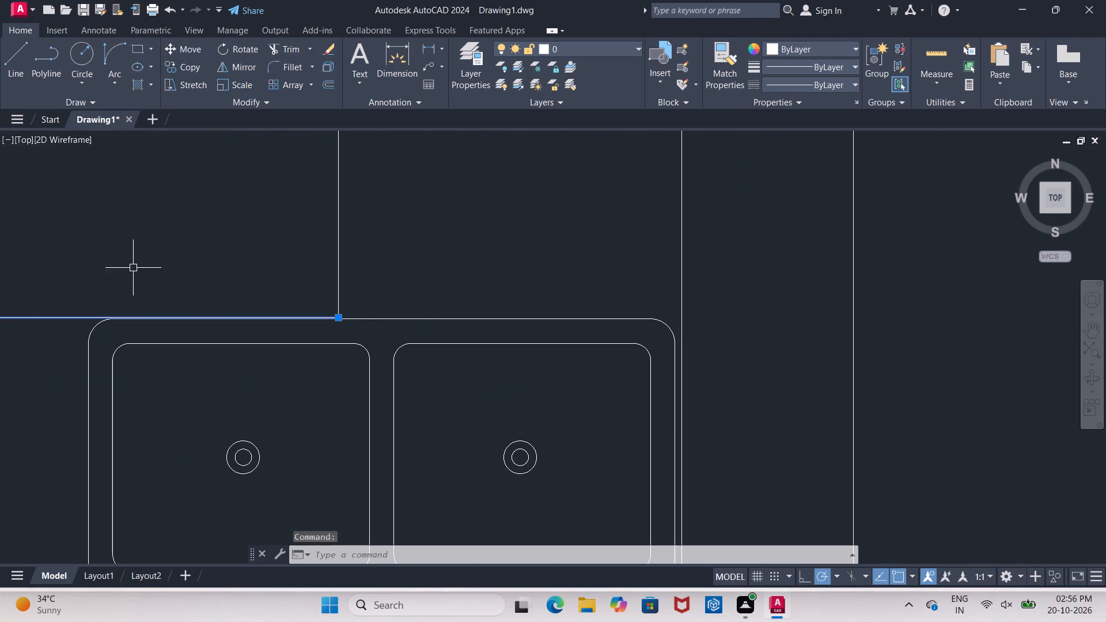
pyautogui.click(339, 318)
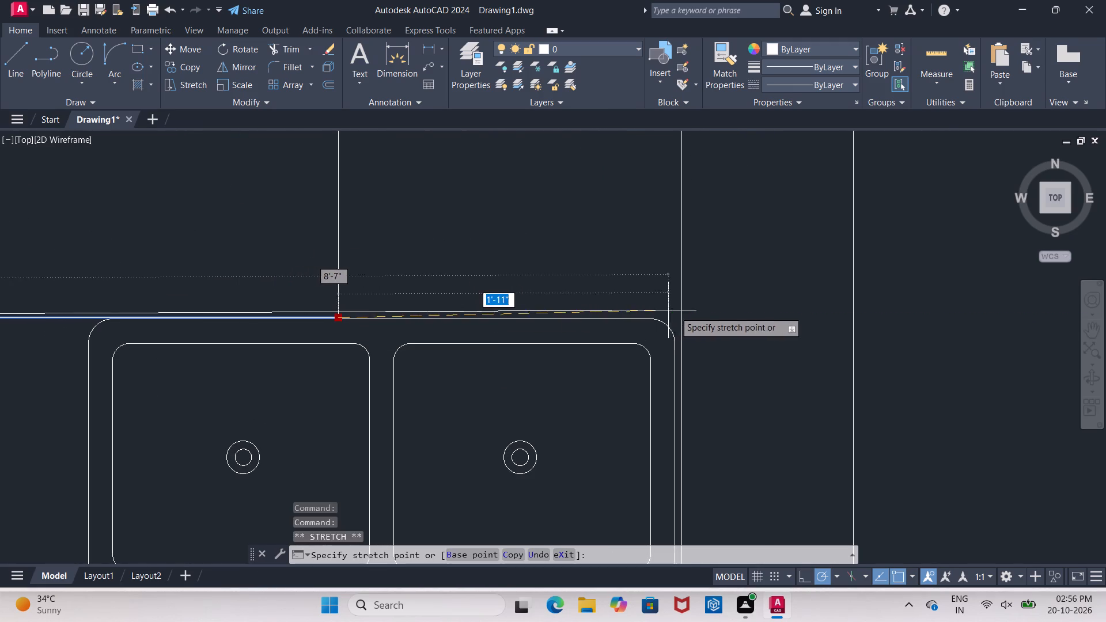
pyautogui.click(681, 316)
pyautogui.press('Escape')
# Delete the vertical front line of the kitchen's right-hand counter.
pyautogui.click(337, 261)
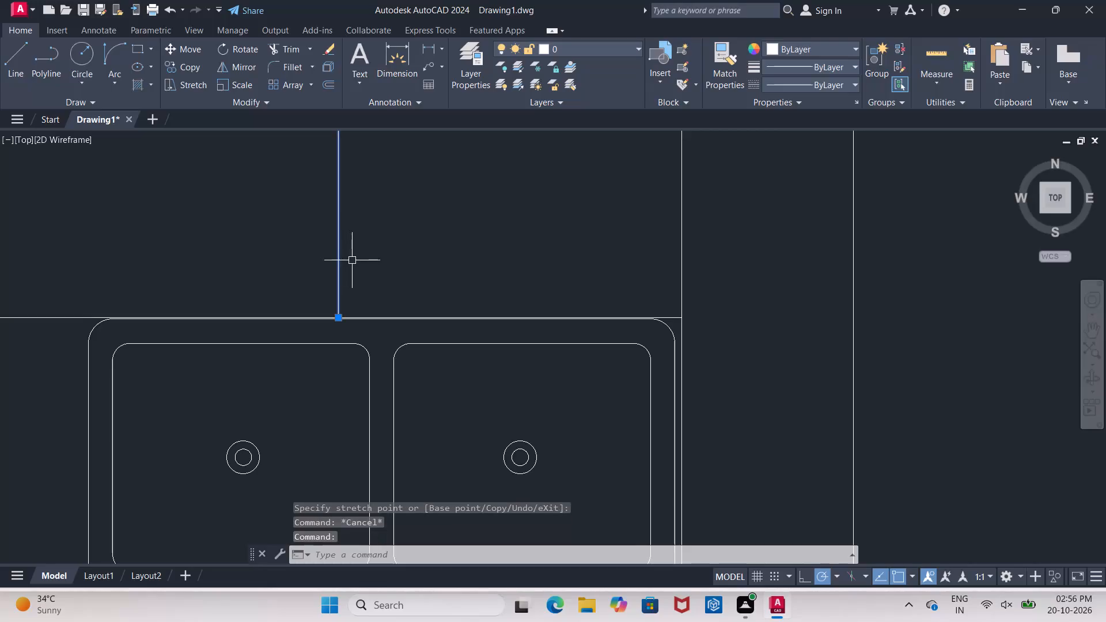
pyautogui.press('Delete')
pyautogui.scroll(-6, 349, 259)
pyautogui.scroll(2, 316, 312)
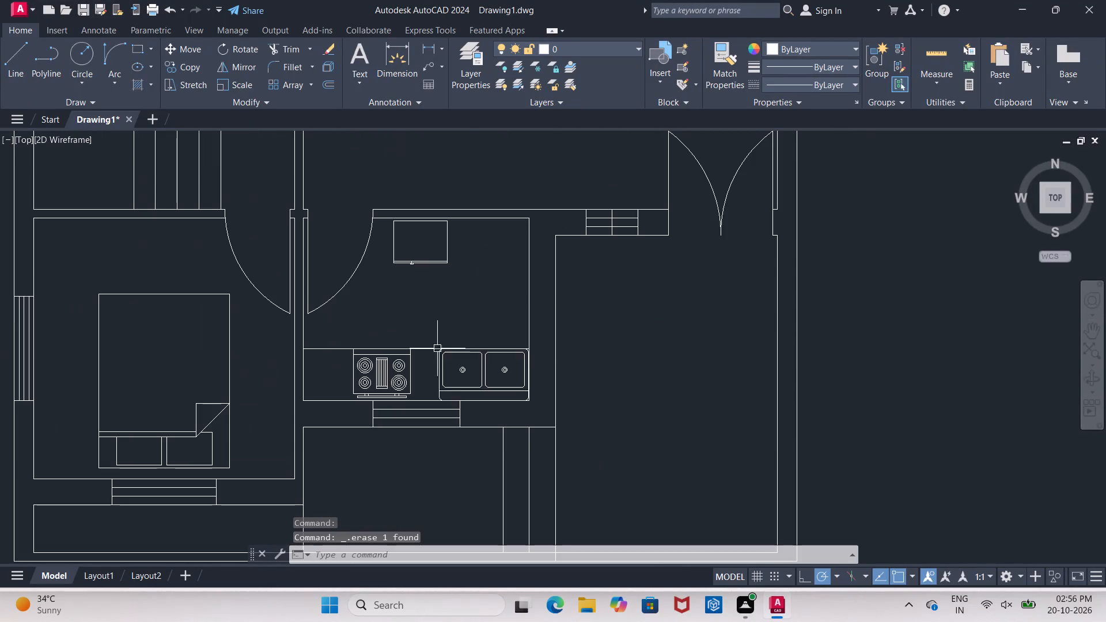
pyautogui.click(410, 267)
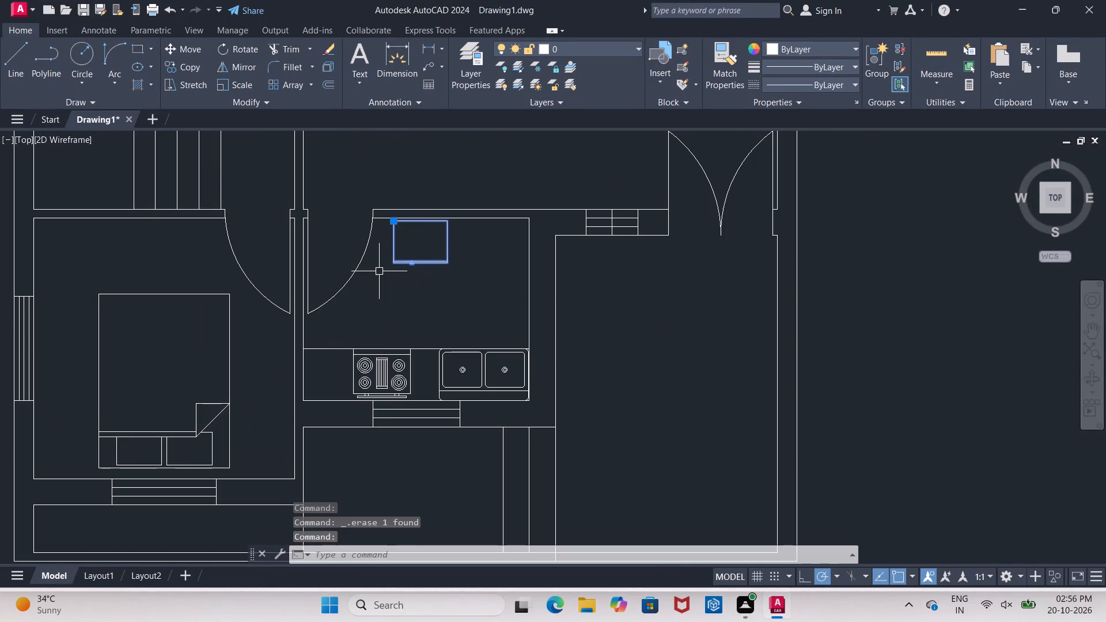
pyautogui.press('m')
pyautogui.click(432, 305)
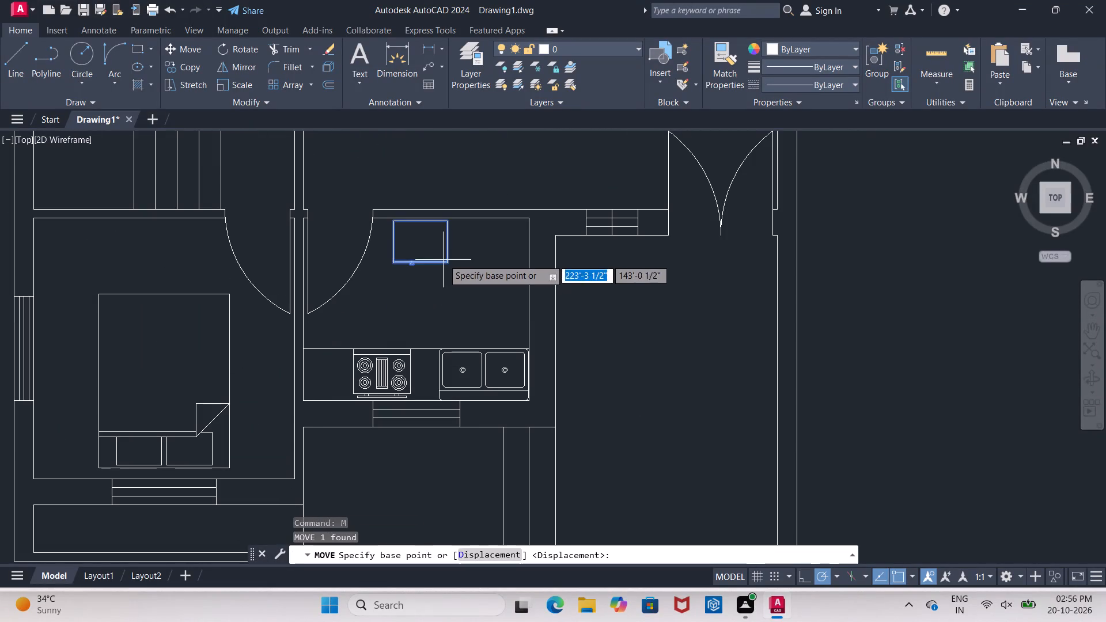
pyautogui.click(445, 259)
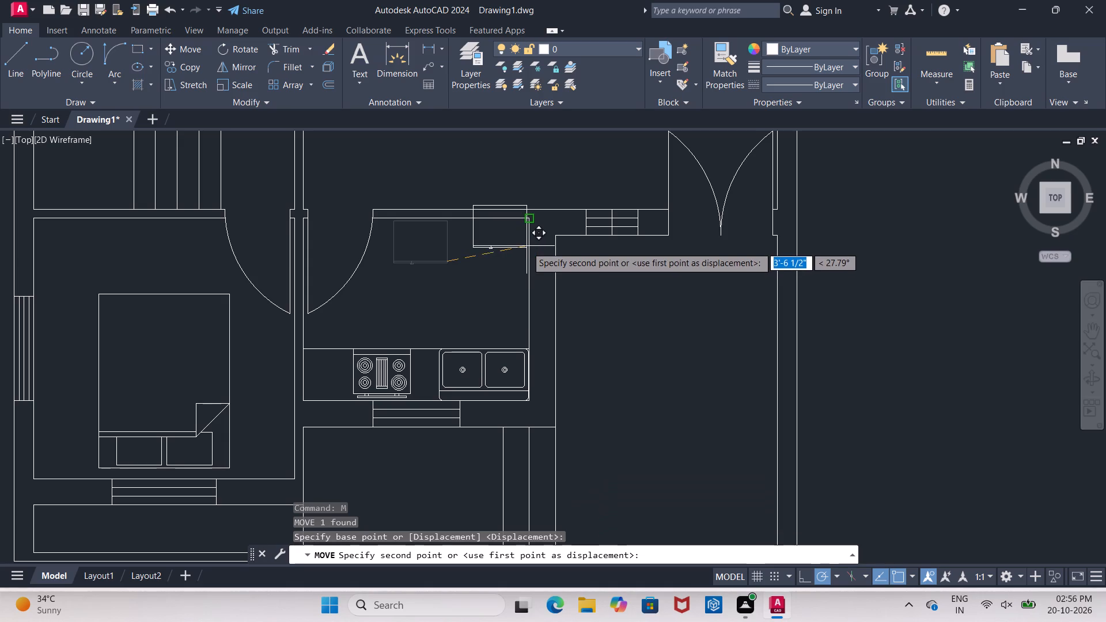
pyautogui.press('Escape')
# Move the refrigerator block by its upper-right corner horizontally, to just short of the kitchen's right wall near the upper corner.
pyautogui.moveTo(442, 258); pyautogui.dragTo(448, 259)
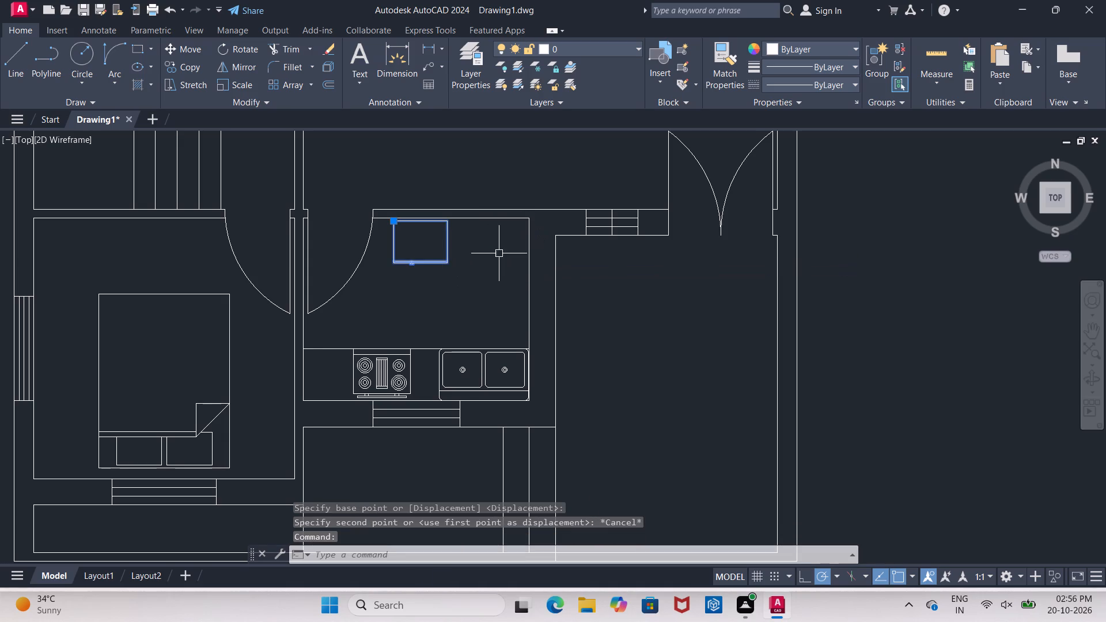
pyautogui.press('m')
pyautogui.click(537, 285)
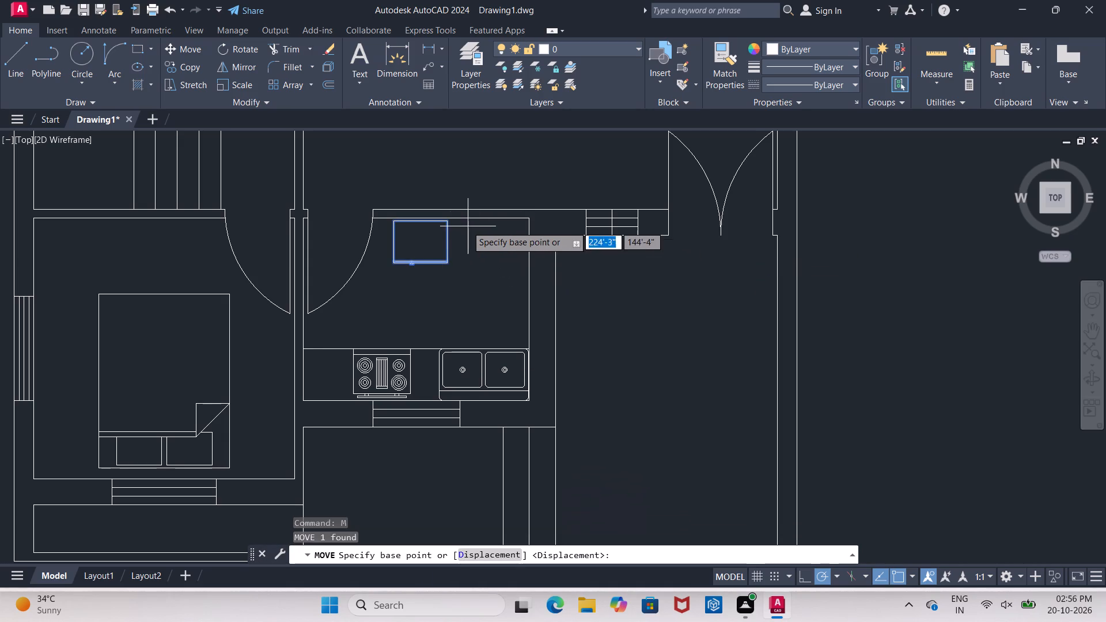
pyautogui.click(448, 225)
pyautogui.scroll(4, 472, 234)
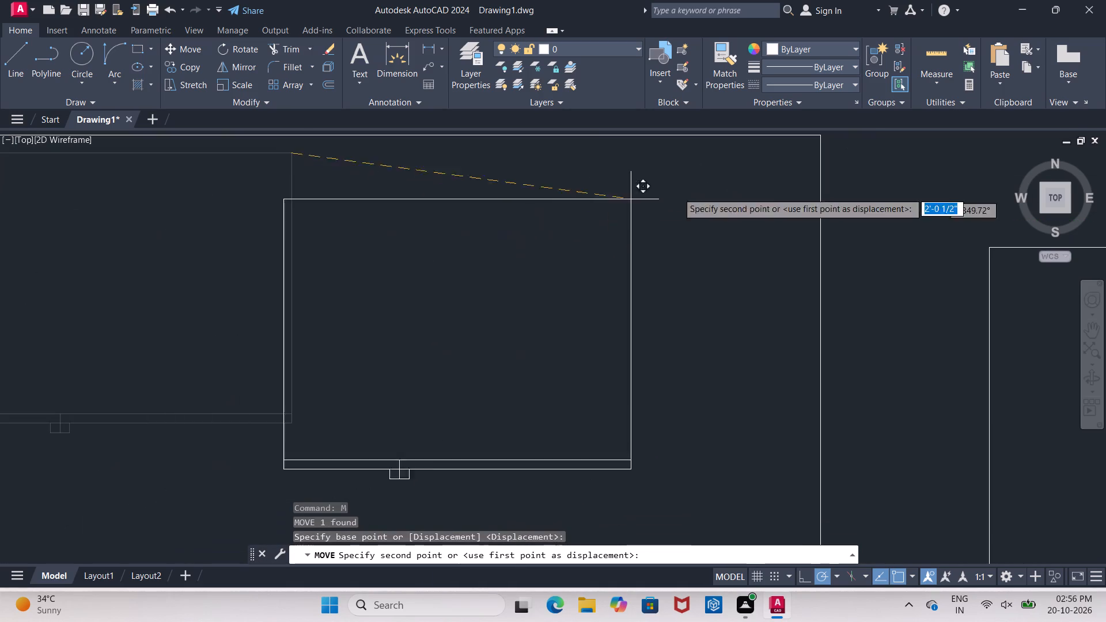
pyautogui.click(794, 155)
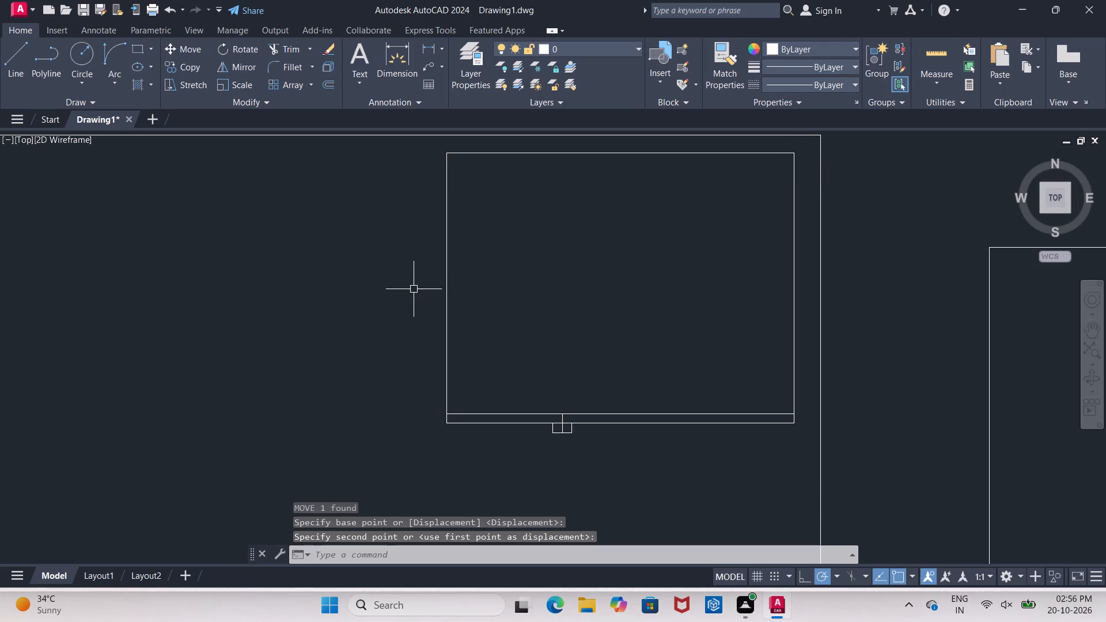
pyautogui.press('Escape')
# Rotate the refrigerator block 270° about its lower-right corner.
pyautogui.scroll(-4, 156, 273)
pyautogui.scroll(2, 252, 324)
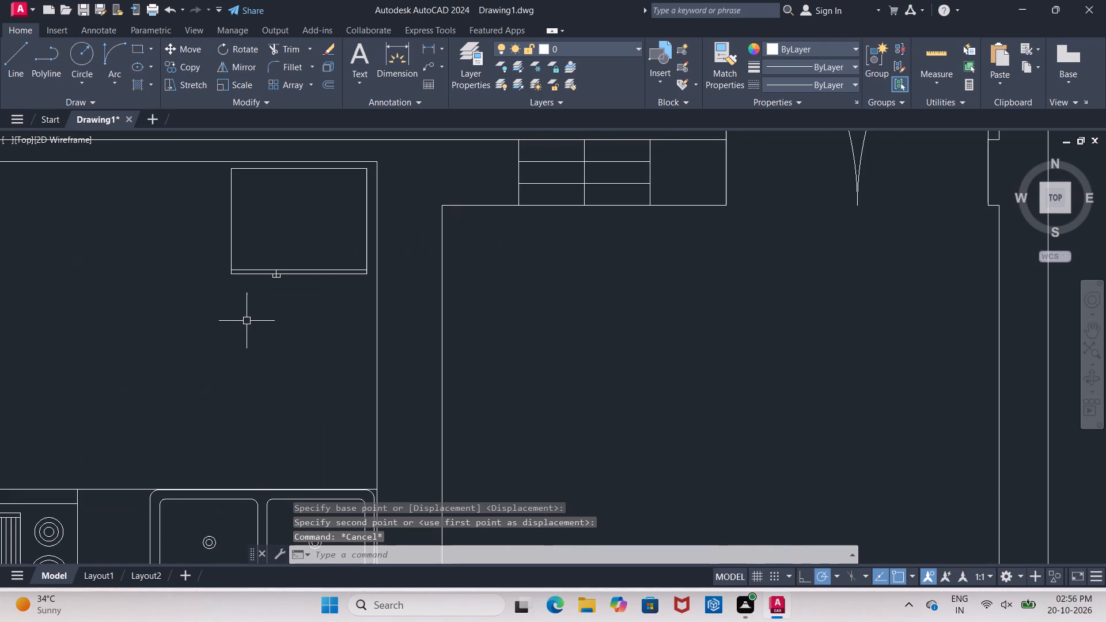
pyautogui.click(362, 273)
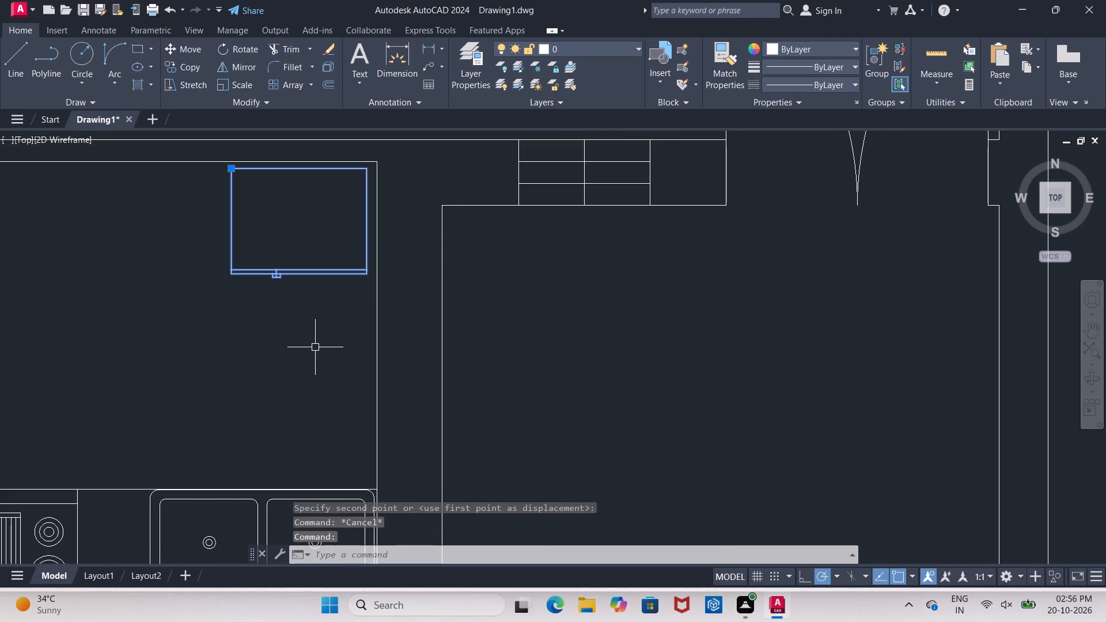
pyautogui.press('r')
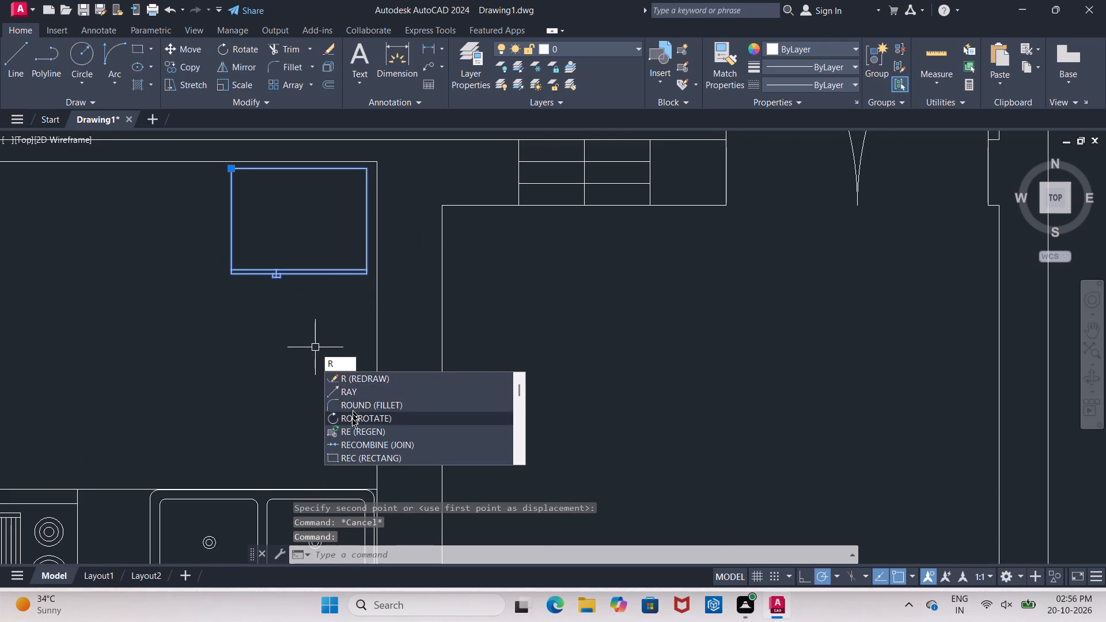
pyautogui.click(354, 416)
pyautogui.moveTo(366, 276); pyautogui.dragTo(366, 283)
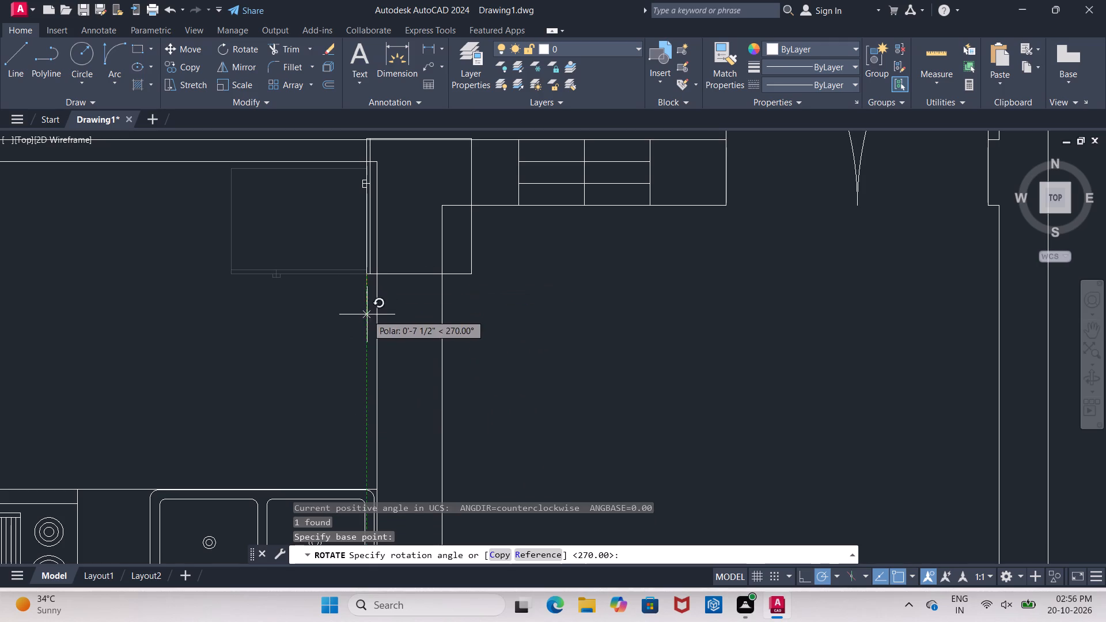
pyautogui.click(366, 315)
# Move the rotated refrigerator by its lower-right corner back inside the kitchen, with its back slightly clear of the right wall.
pyautogui.click(388, 270)
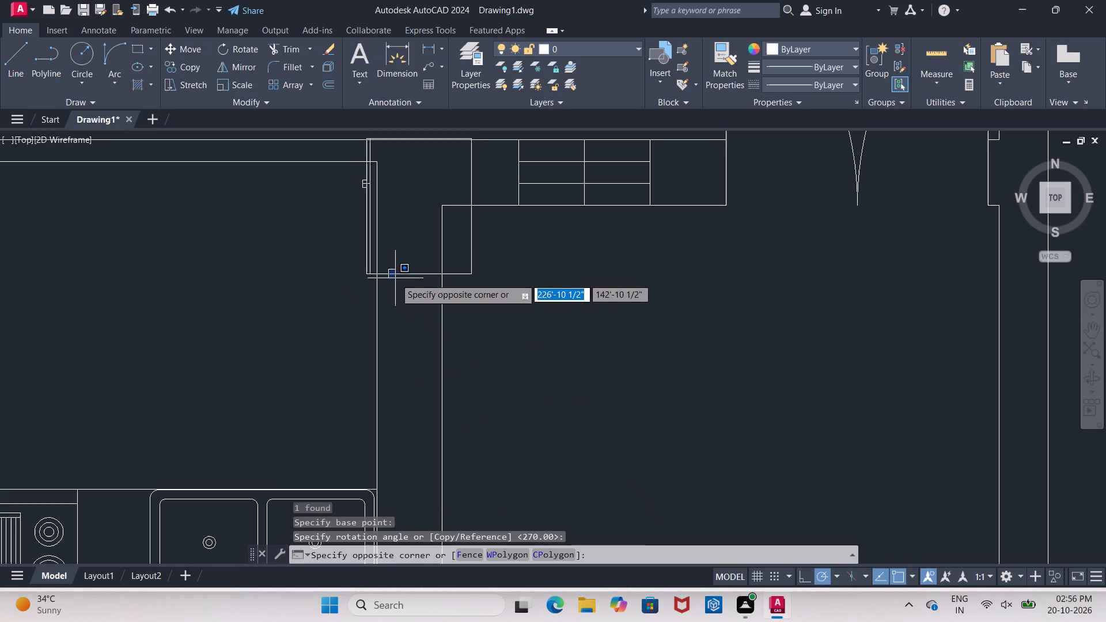
pyautogui.click(395, 278)
pyautogui.click(401, 274)
pyautogui.press('m')
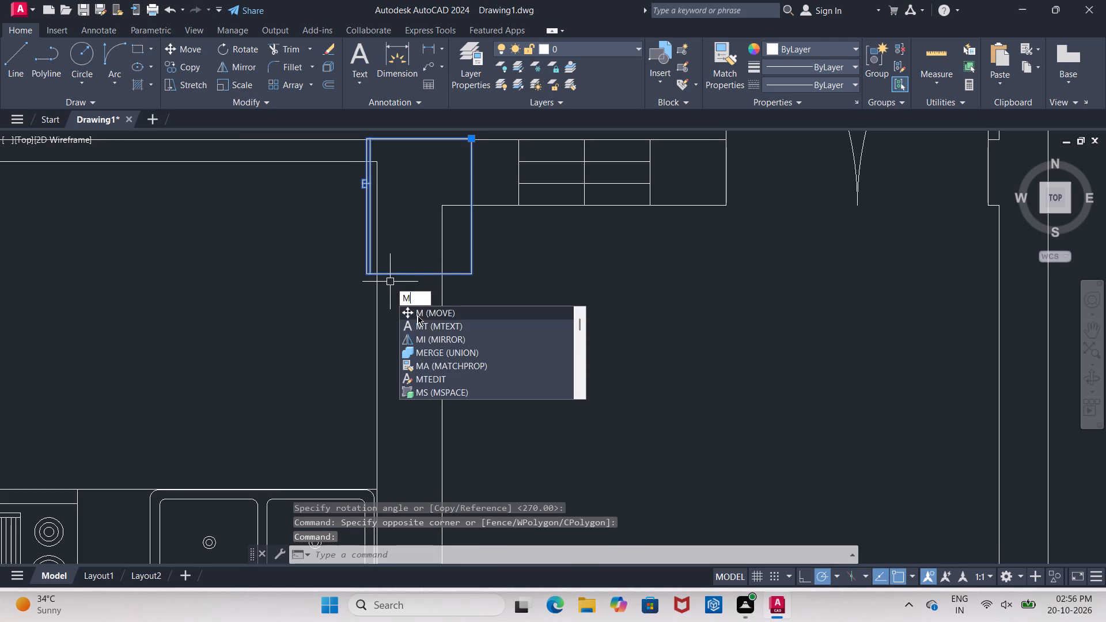
pyautogui.click(426, 312)
pyautogui.click(471, 272)
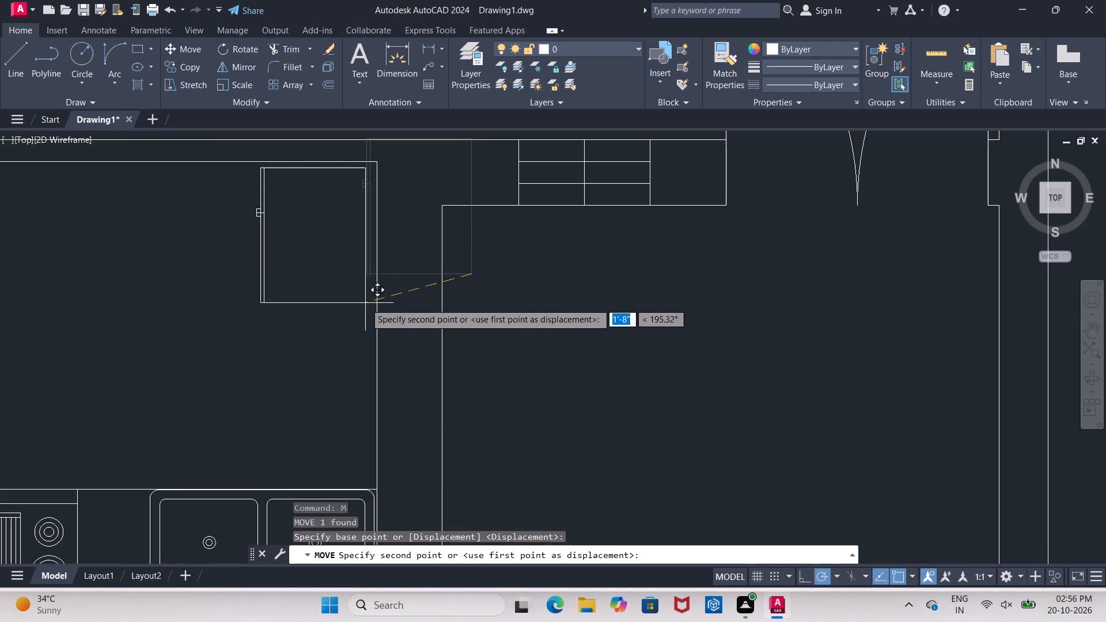
pyautogui.scroll(3, 367, 304)
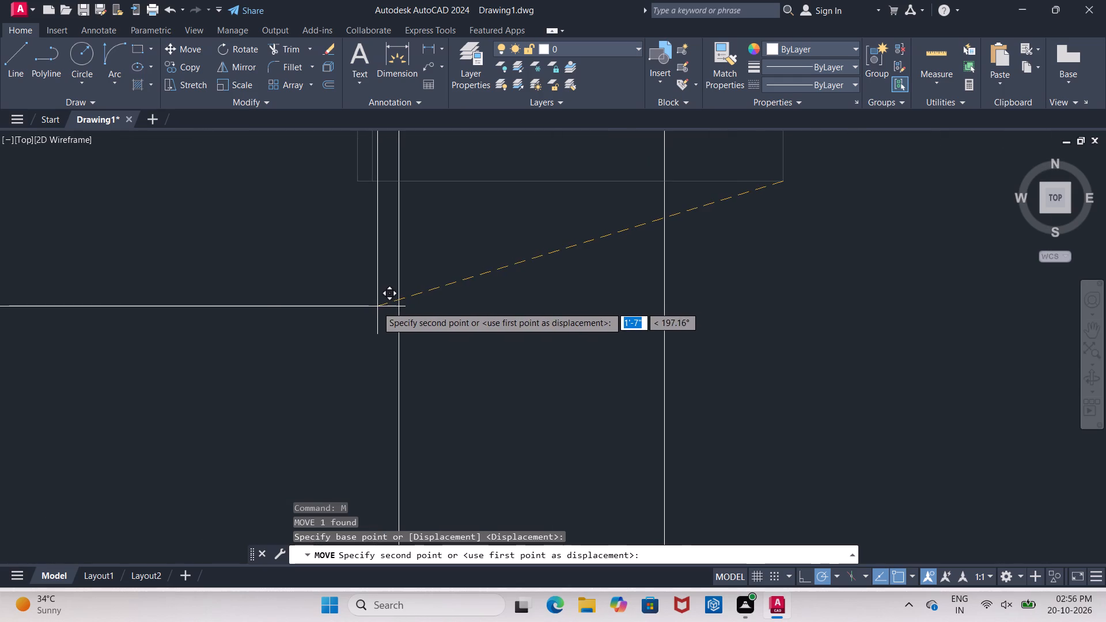
pyautogui.click(376, 306)
# Move the refrigerator a few inches straight down along the right wall, away from the kitchen's upper wall.
pyautogui.scroll(-6, 444, 290)
pyautogui.scroll(2, 381, 315)
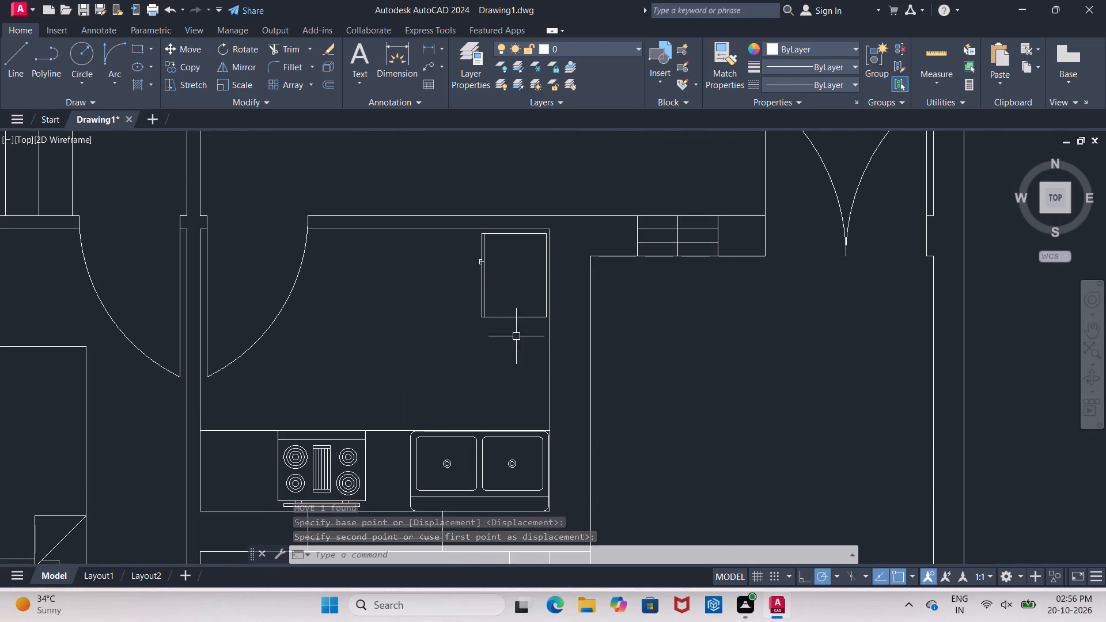
pyautogui.click(531, 320)
pyautogui.press('m')
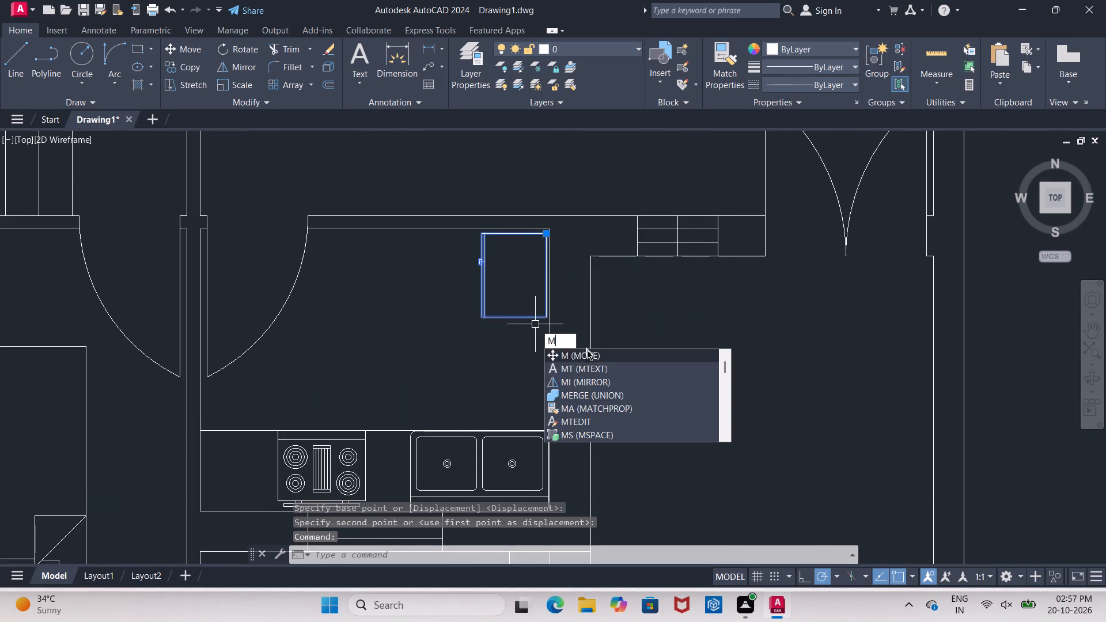
pyautogui.click(588, 359)
pyautogui.scroll(2, 548, 325)
pyautogui.click(540, 306)
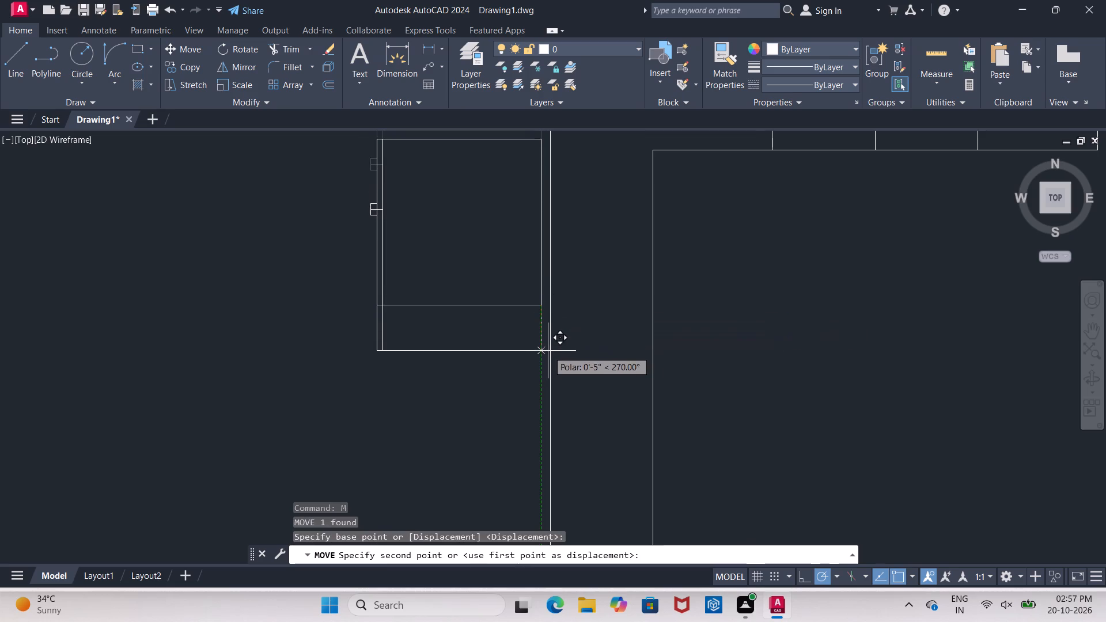
pyautogui.click(546, 361)
pyautogui.press('Escape')
# Copy the toilet block by its tank's back-edge midpoint into both small bathrooms, centred under each window and slightly clear of the wall.
pyautogui.scroll(-2, 502, 297)
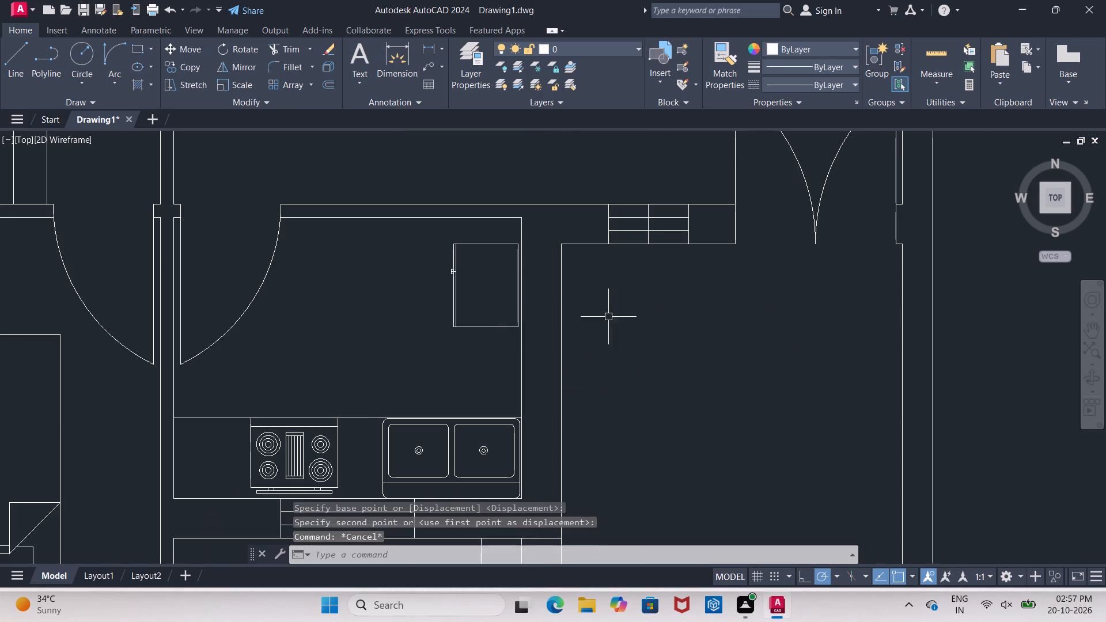
pyautogui.scroll(-1, 368, 310)
pyautogui.scroll(-1, 252, 321)
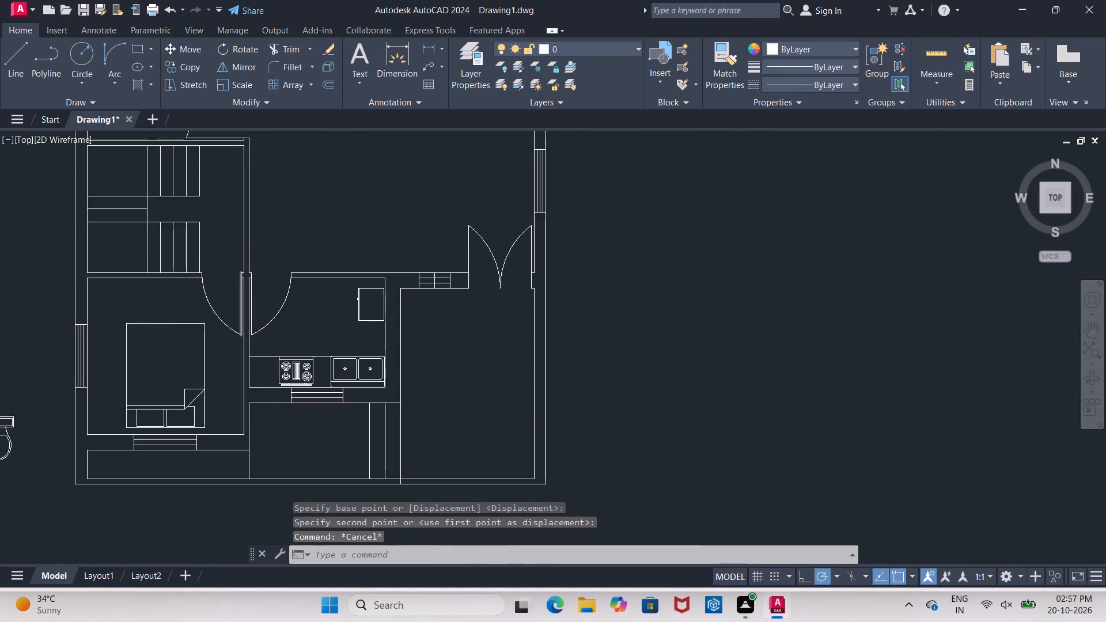
pyautogui.scroll(-1, 239, 316)
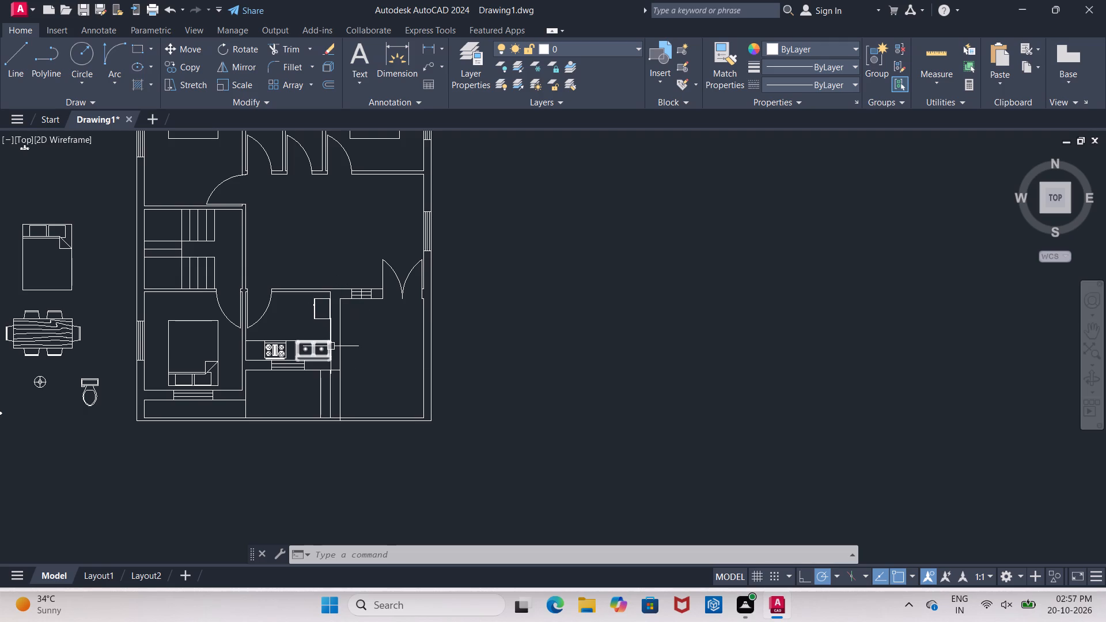
pyautogui.scroll(-1, 331, 350)
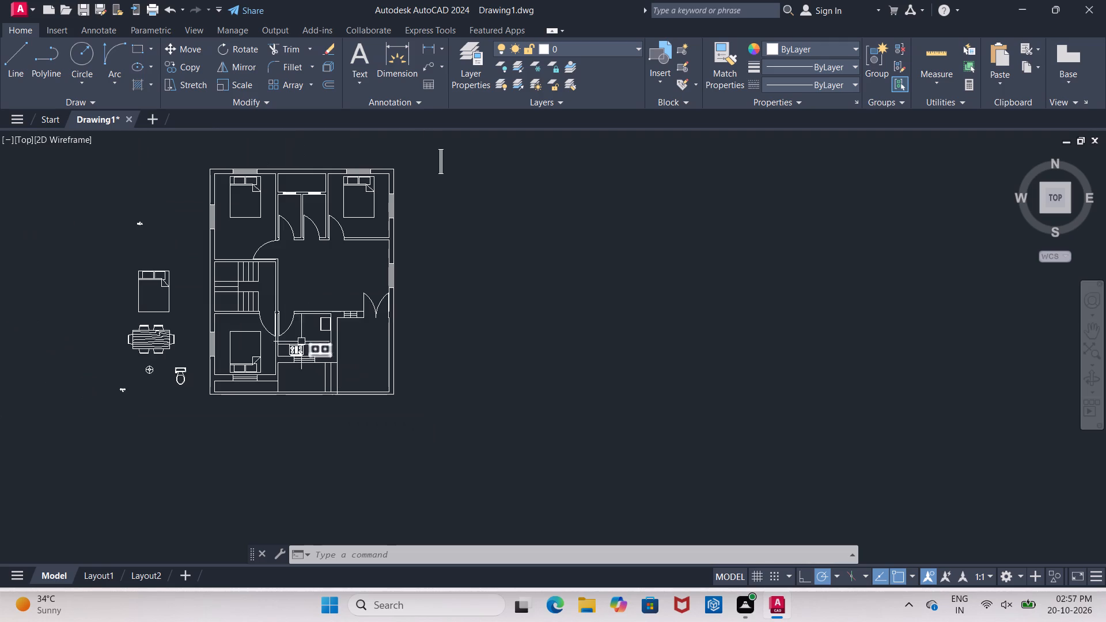
pyautogui.click(180, 367)
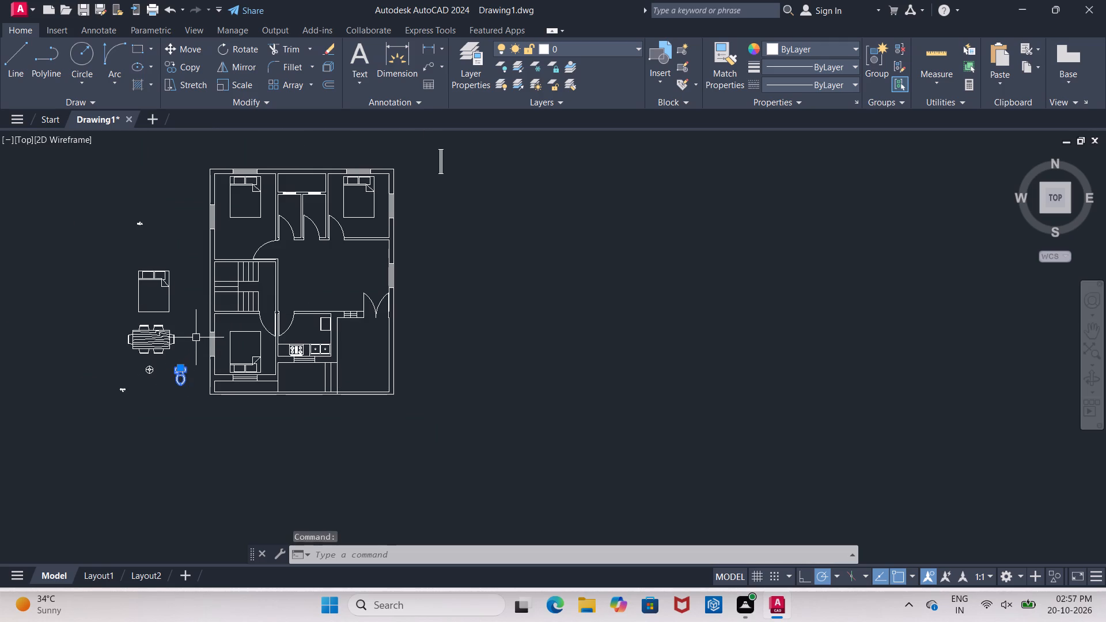
pyautogui.press('c')
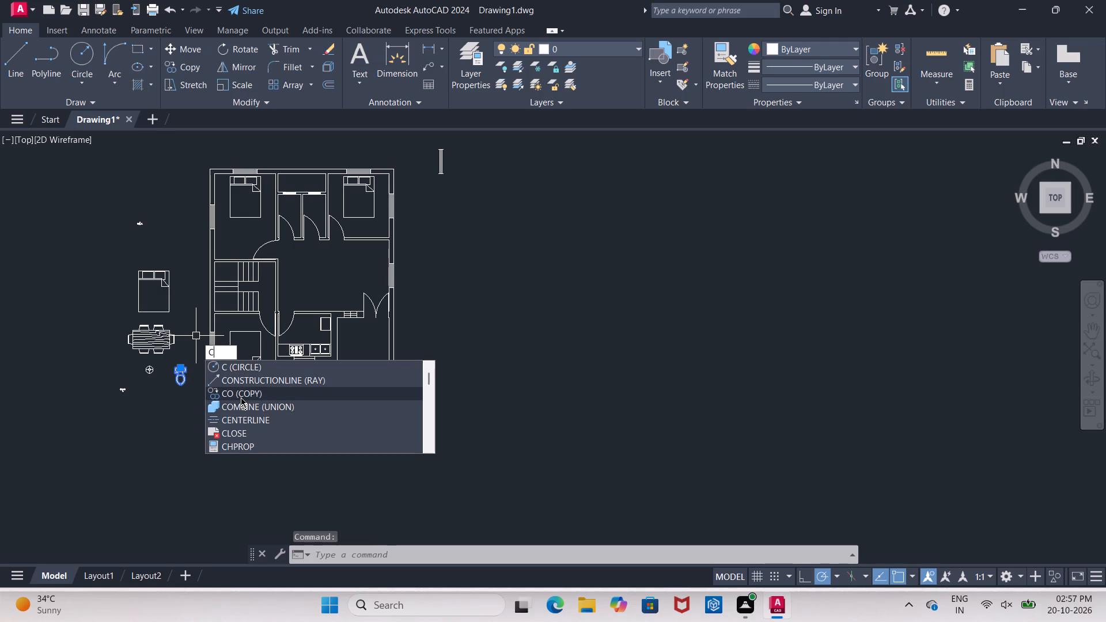
pyautogui.click(241, 396)
pyautogui.scroll(3, 170, 361)
pyautogui.click(207, 390)
pyautogui.scroll(-3, 219, 380)
pyautogui.scroll(4, 331, 224)
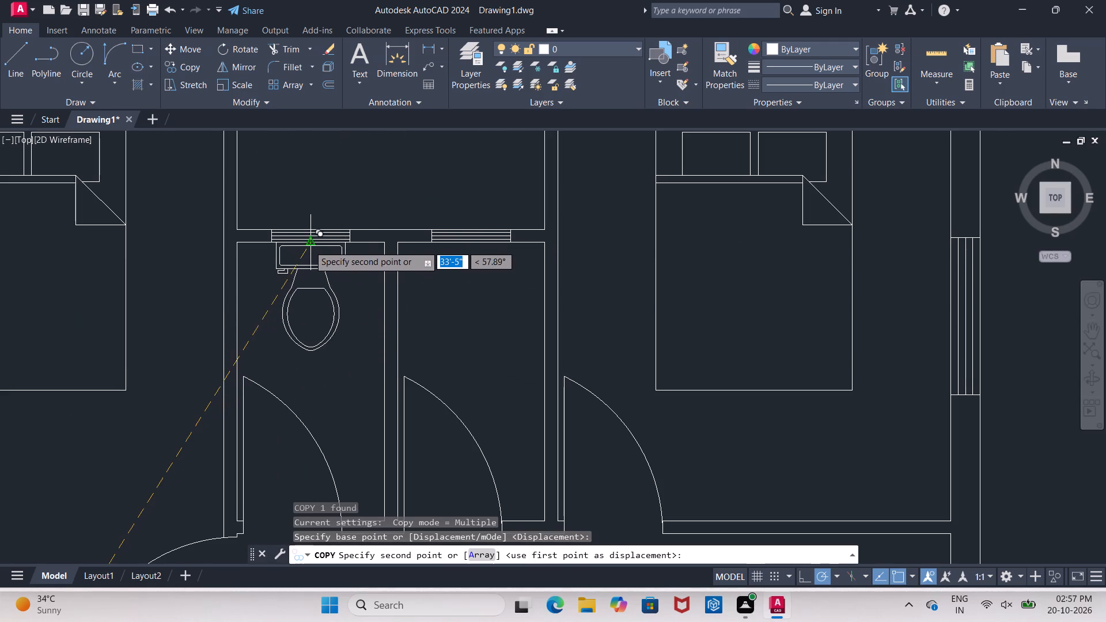
pyautogui.click(308, 251)
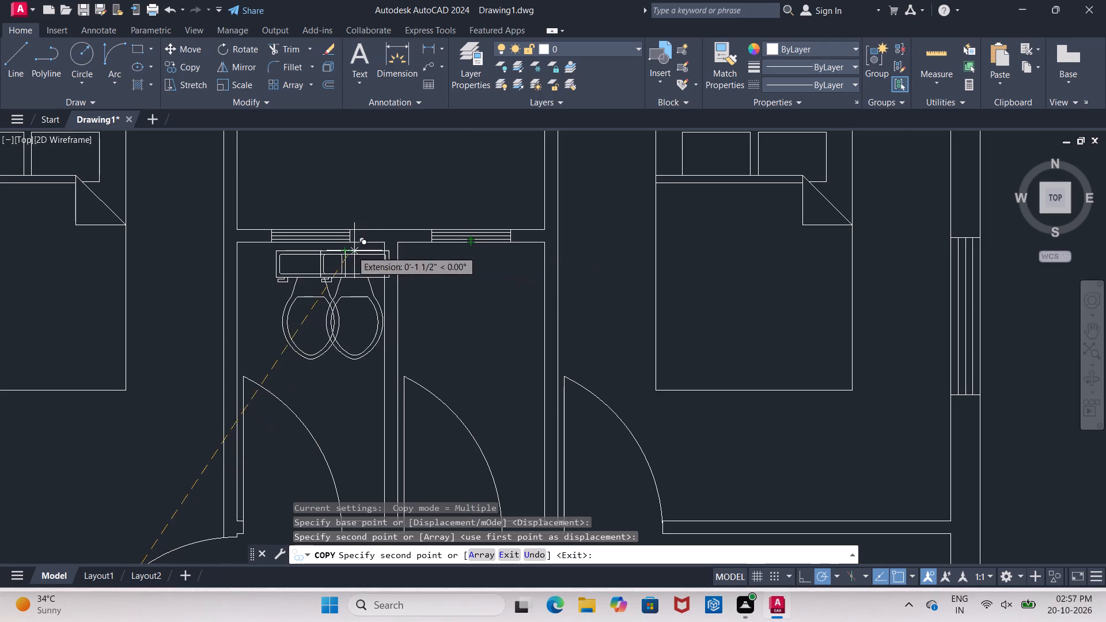
pyautogui.click(471, 253)
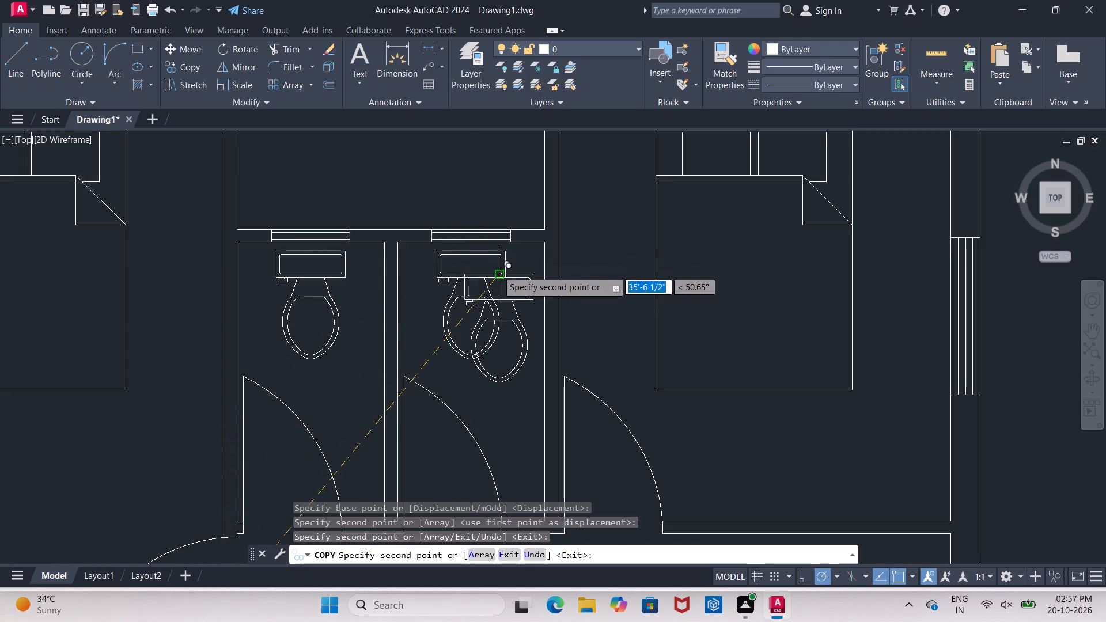
pyautogui.press('Escape')
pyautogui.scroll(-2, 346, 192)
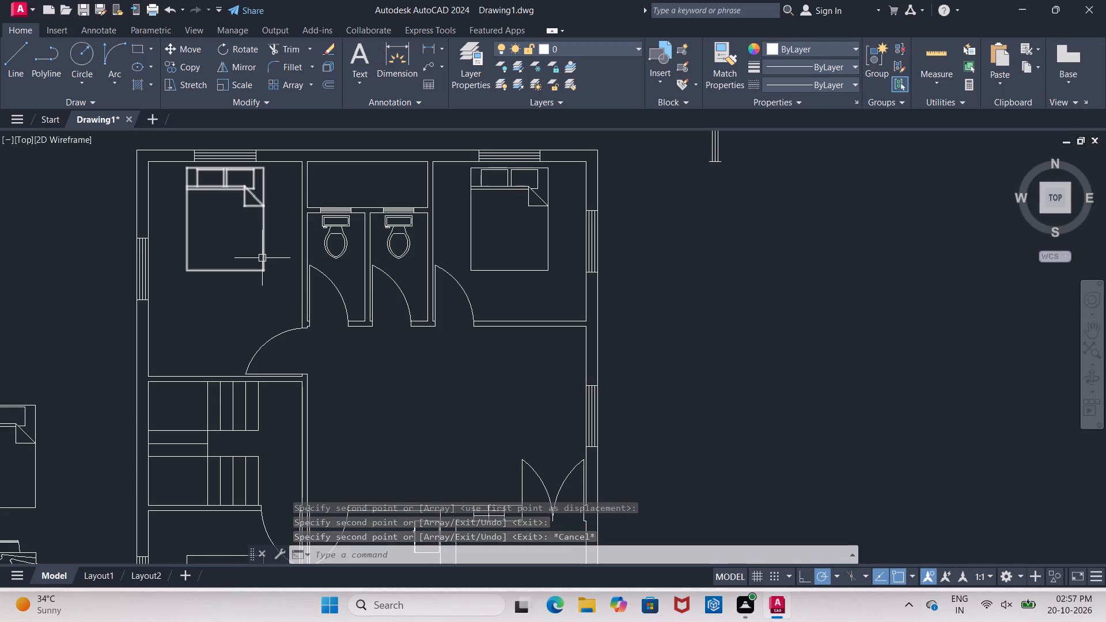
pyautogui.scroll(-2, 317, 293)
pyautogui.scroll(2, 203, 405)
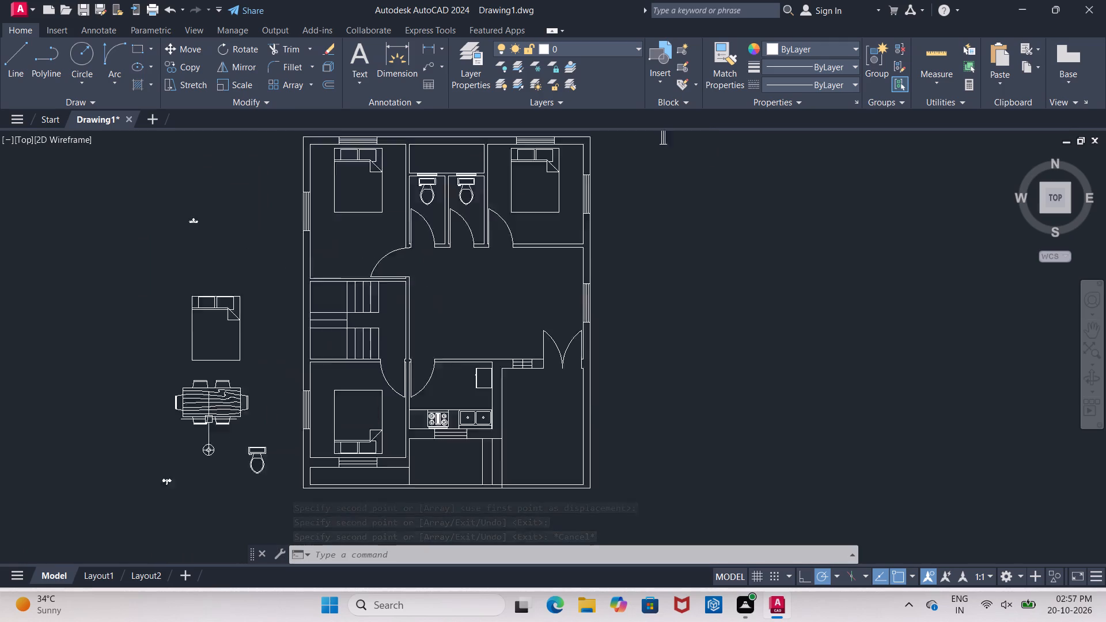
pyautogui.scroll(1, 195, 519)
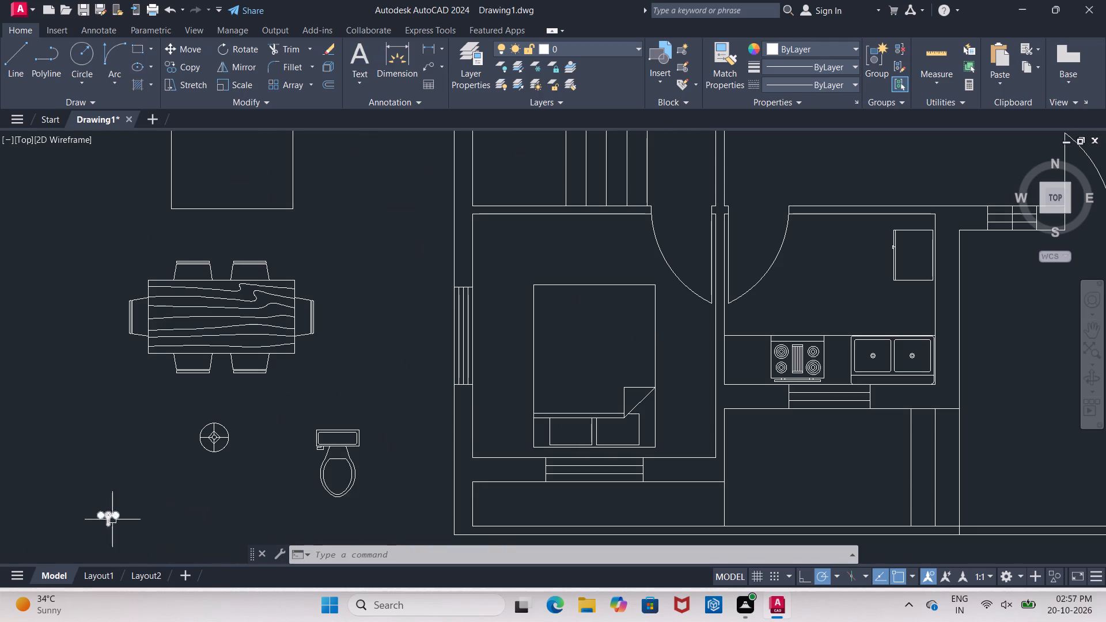
# Copy the faucet block from outside the plan into the left small bathroom, in the open area below the toilet.
pyautogui.click(100, 517)
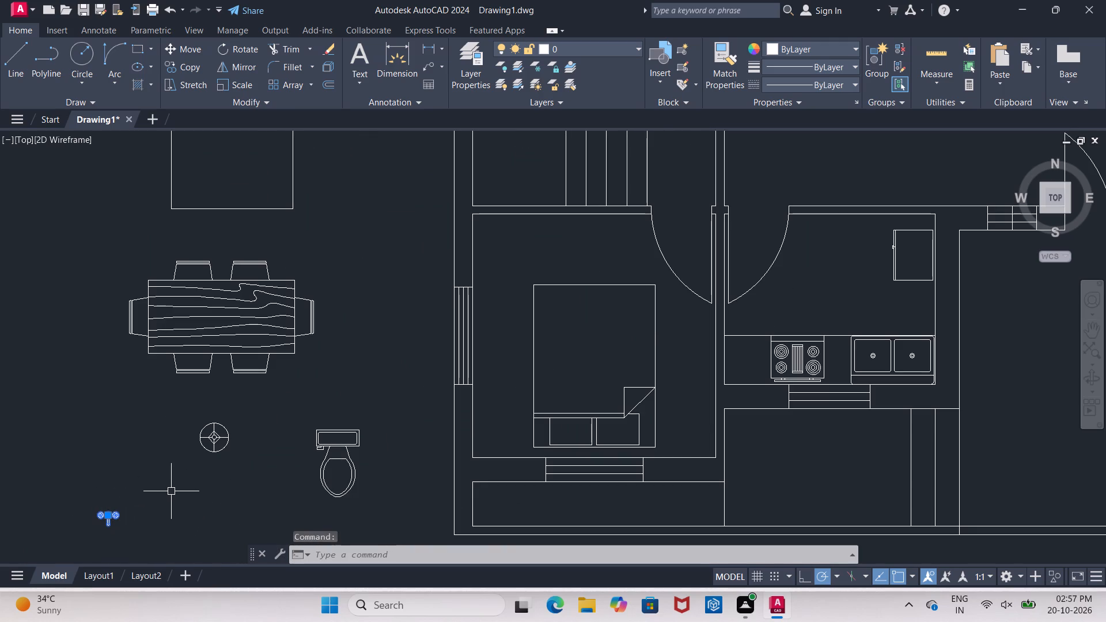
pyautogui.press('c')
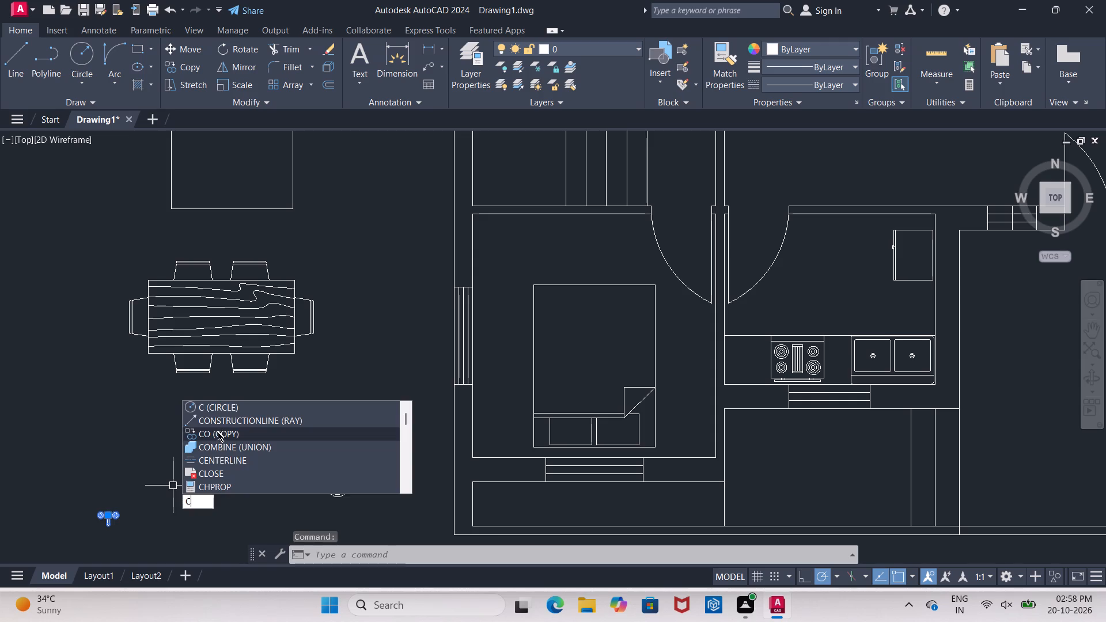
pyautogui.click(217, 434)
pyautogui.click(108, 509)
pyautogui.scroll(-4, 225, 431)
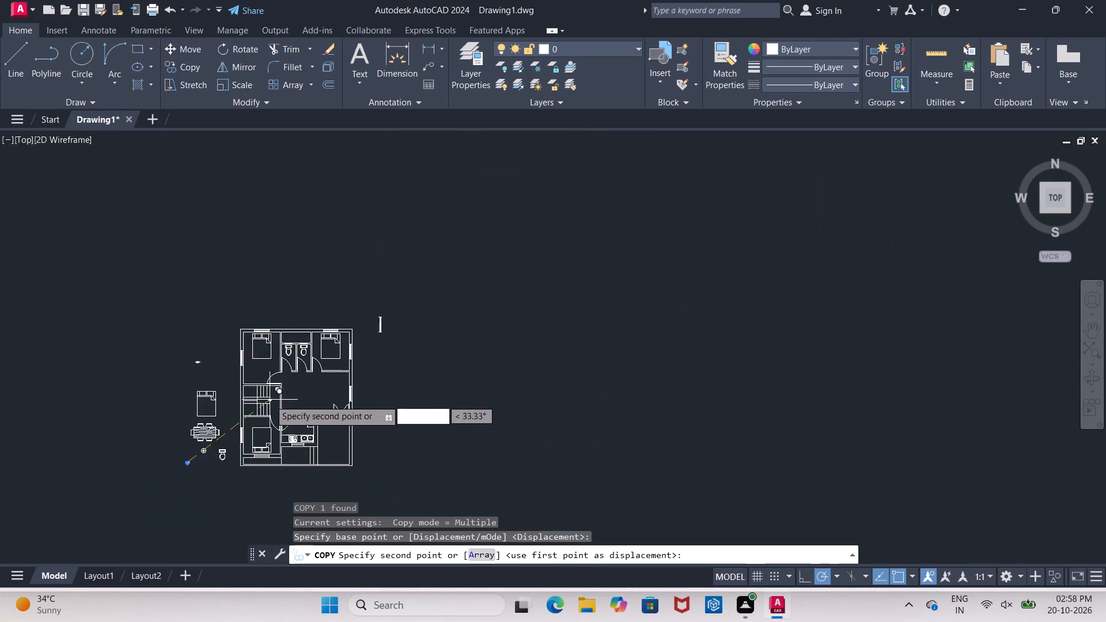
pyautogui.scroll(4, 276, 376)
pyautogui.scroll(1, 327, 257)
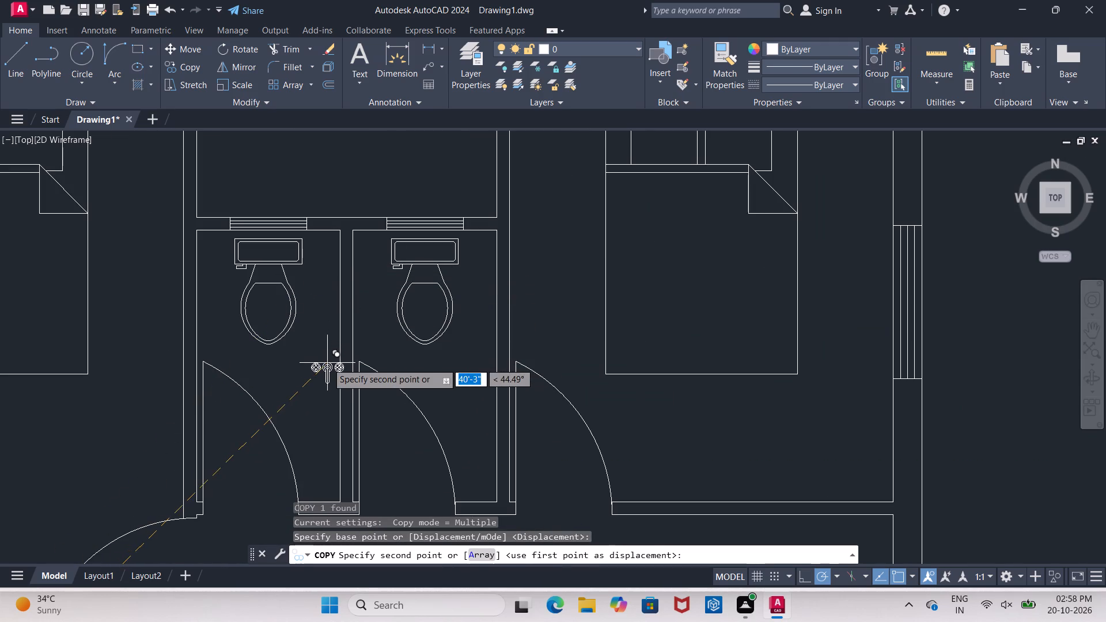
pyautogui.click(301, 376)
pyautogui.press('Escape')
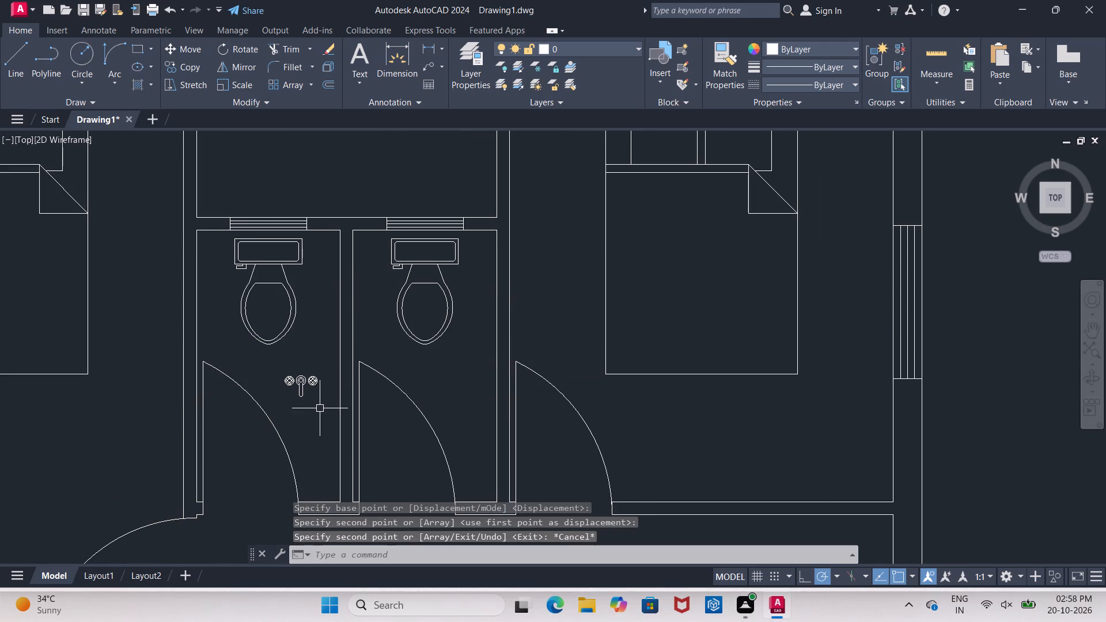
# Rotate the copied faucet block 270° about its end handle so that its spout points left.
pyautogui.click(303, 397)
pyautogui.press('r')
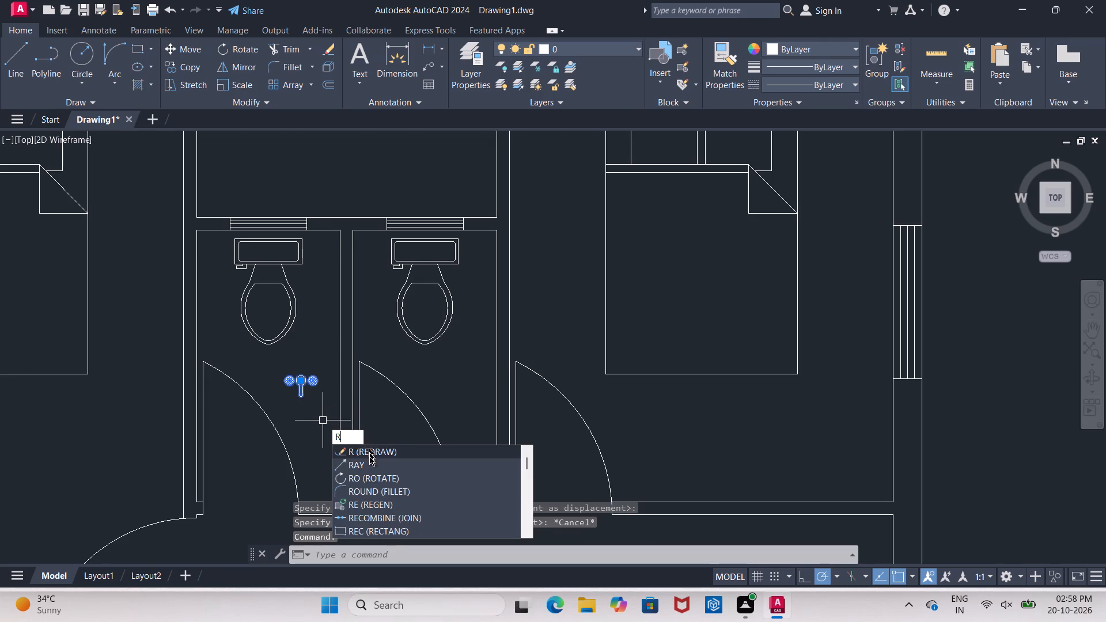
pyautogui.press('Escape')
pyautogui.click(297, 396)
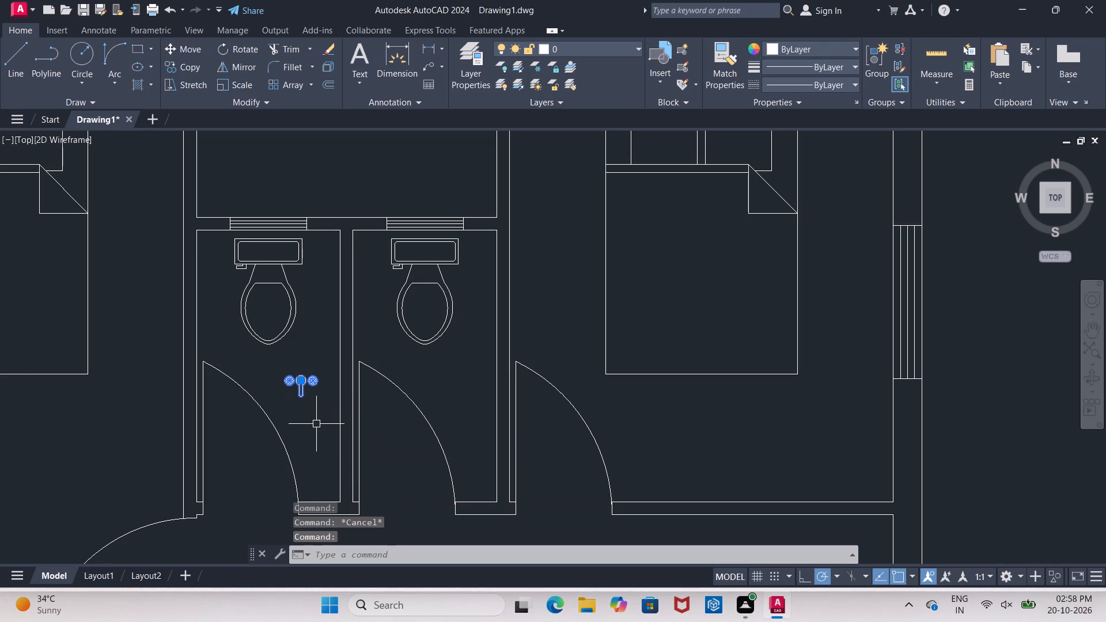
pyautogui.press('r')
pyautogui.click(354, 484)
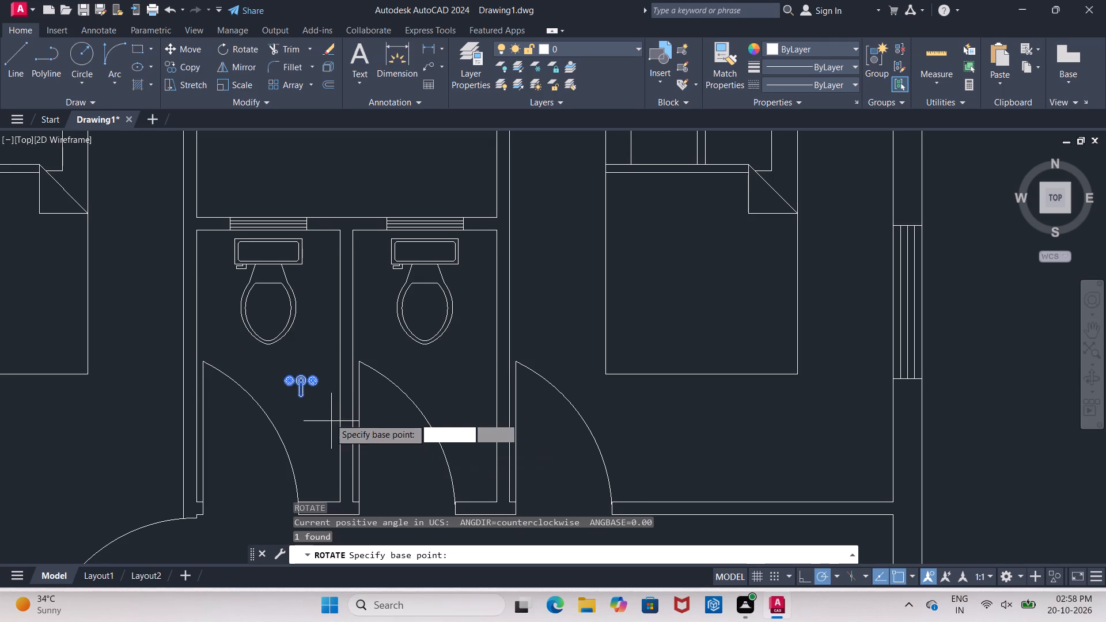
pyautogui.click(315, 382)
pyautogui.click(316, 414)
# Move the rotated faucet by its rear midpoint towards the left bathroom's right wall, leaving it slightly clear of the wall.
pyautogui.click(313, 381)
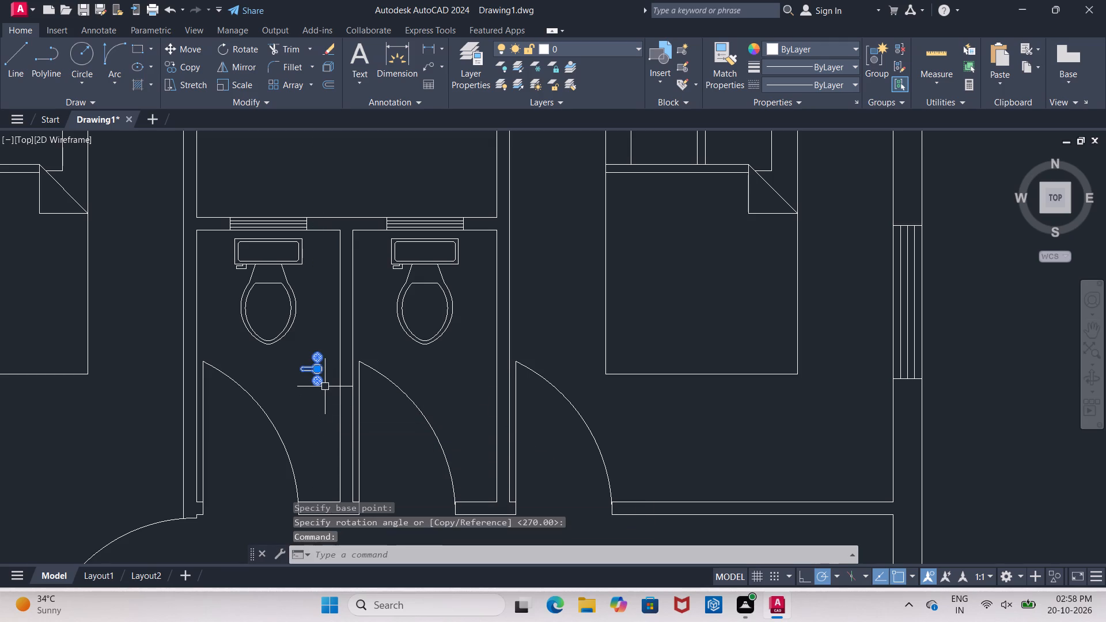
pyautogui.press('m')
pyautogui.click(361, 421)
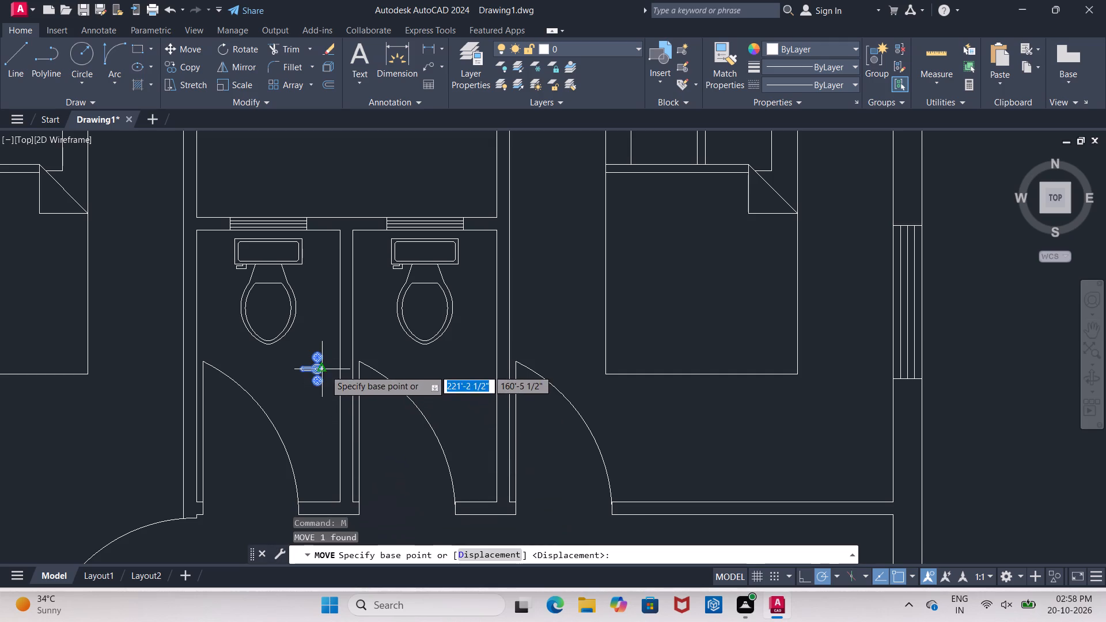
pyautogui.click(324, 370)
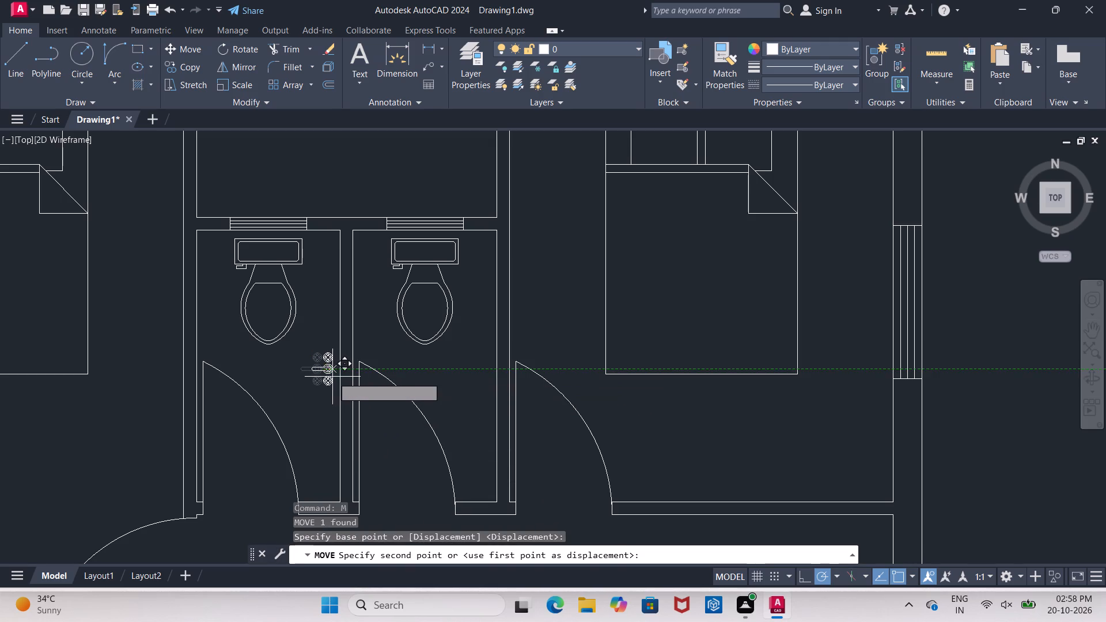
pyautogui.scroll(3, 331, 380)
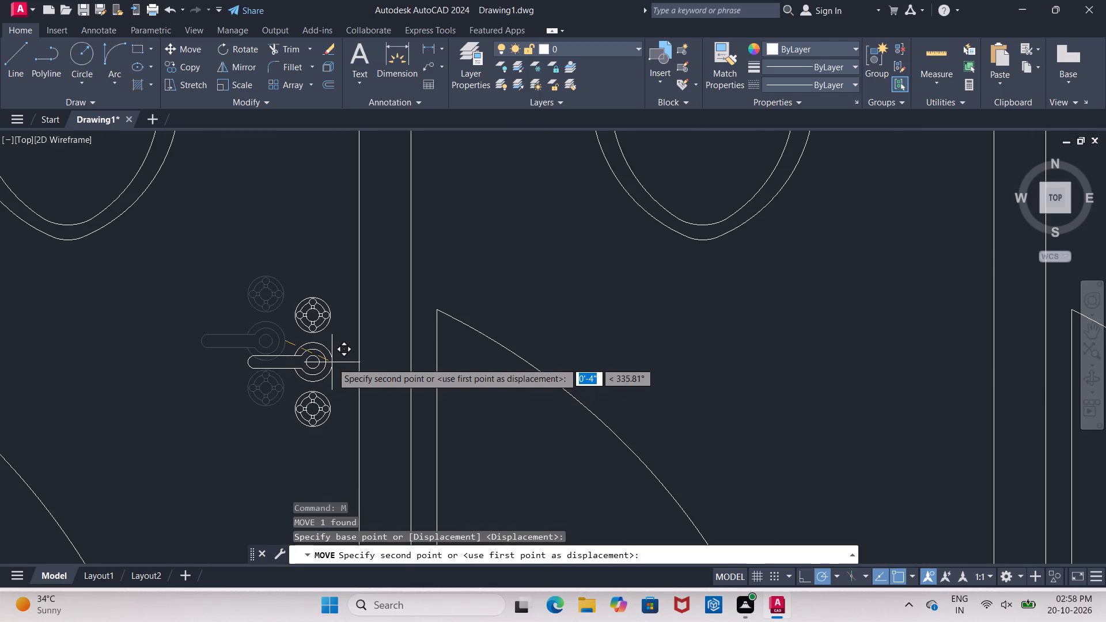
pyautogui.click(334, 373)
# Copy the rotated faucet by its rear midpoint horizontally into the right small bathroom, slightly clear of its right wall.
pyautogui.click(333, 367)
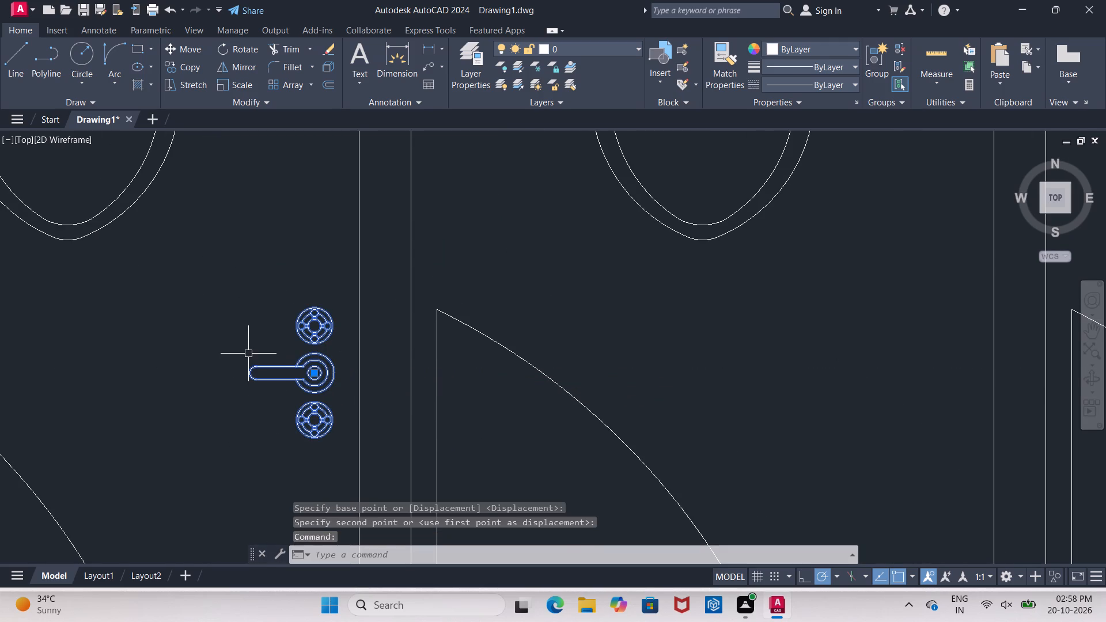
pyautogui.press('c')
pyautogui.click(286, 411)
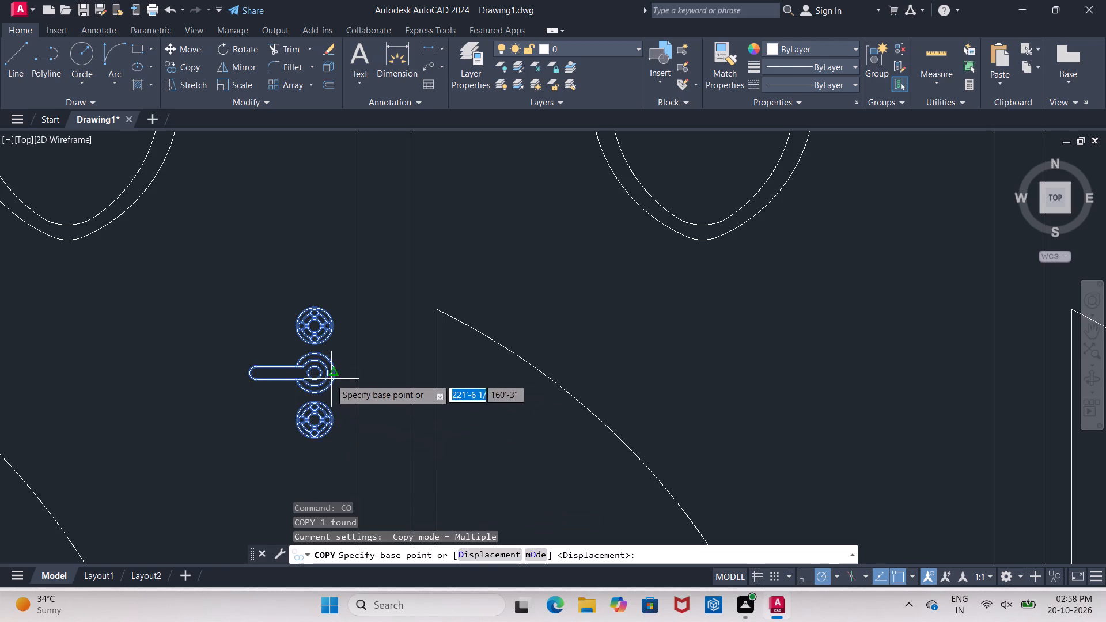
pyautogui.click(334, 373)
pyautogui.scroll(-3, 219, 370)
pyautogui.scroll(2, 368, 367)
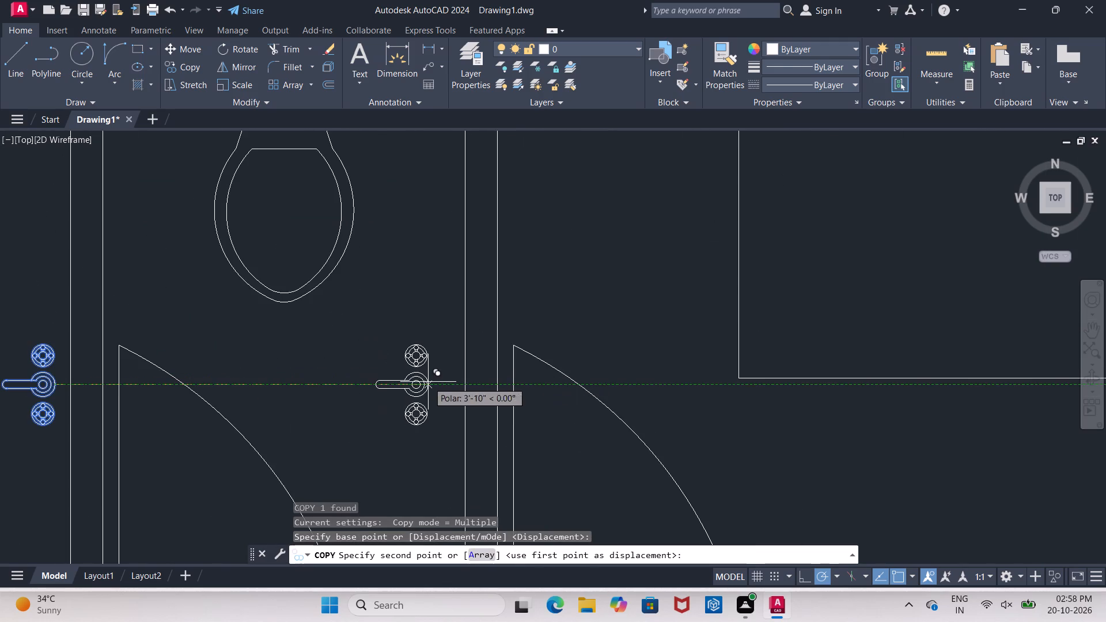
pyautogui.click(454, 384)
pyautogui.press('Escape')
pyautogui.press('Escape')
pyautogui.press('Escape')
pyautogui.press('Escape')
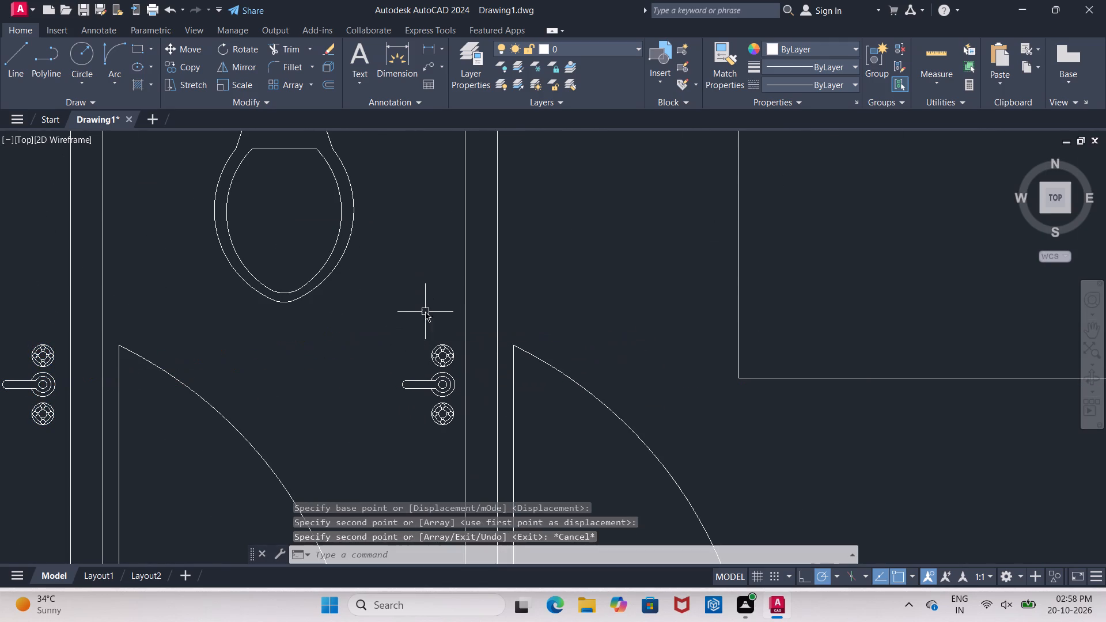
# Copy the round block with the cross and diamond pattern into the lower-left bedroom, beside the pillow end on the bed's left.
pyautogui.scroll(-2, 412, 314)
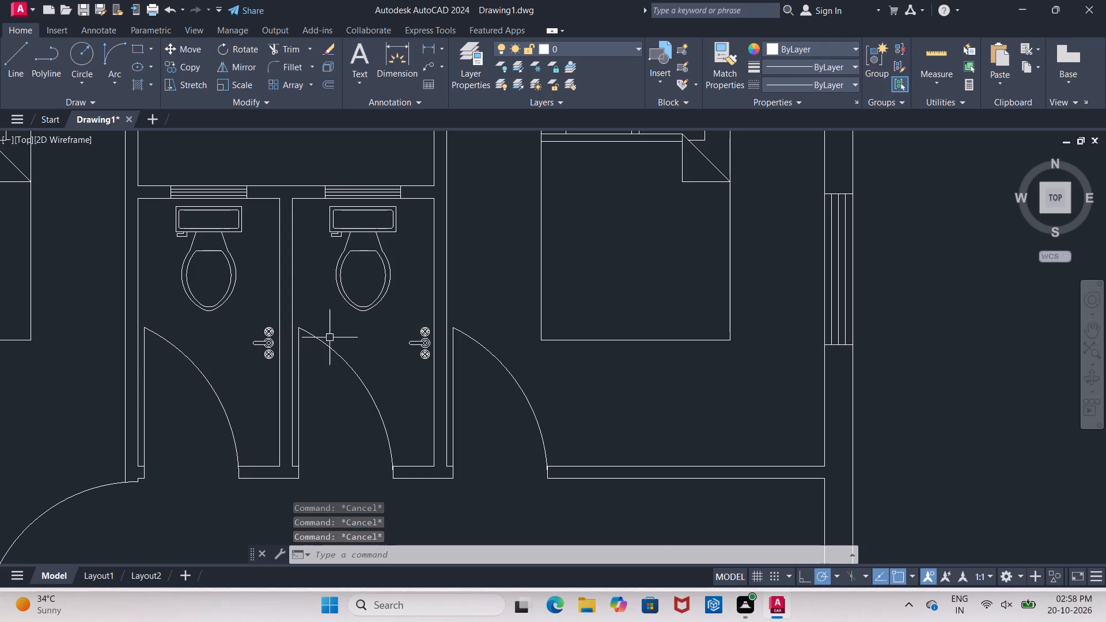
pyautogui.scroll(-1, 339, 342)
pyautogui.scroll(-1, 198, 390)
pyautogui.scroll(-1, 295, 400)
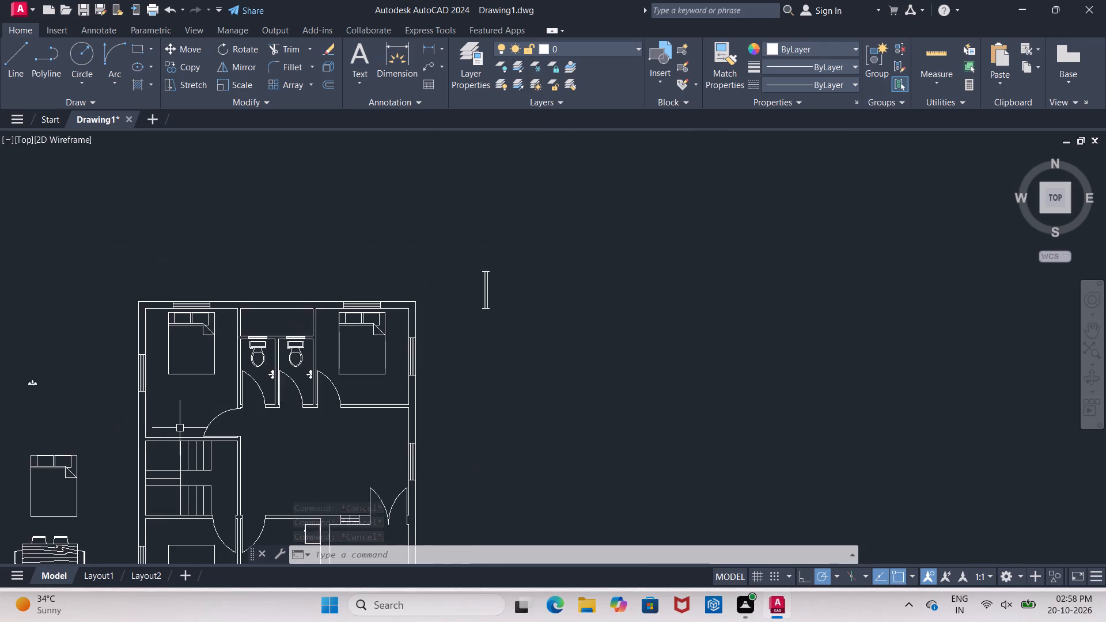
pyautogui.scroll(3, 165, 433)
pyautogui.scroll(-3, 200, 352)
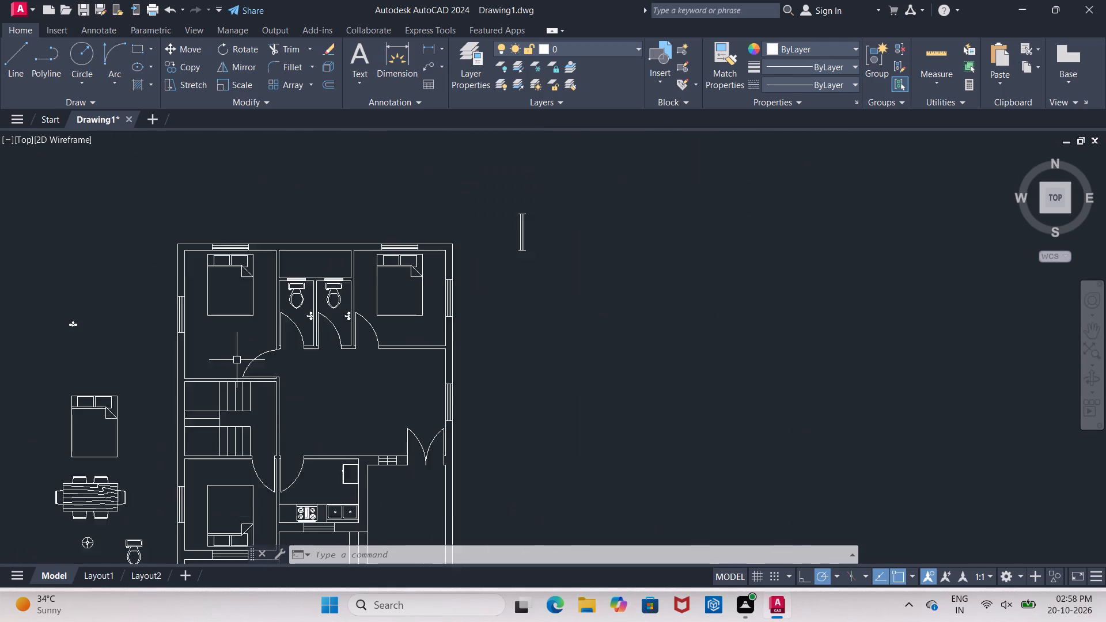
pyautogui.scroll(-1, 237, 361)
pyautogui.scroll(2, 129, 483)
pyautogui.click(168, 458)
pyautogui.press('c')
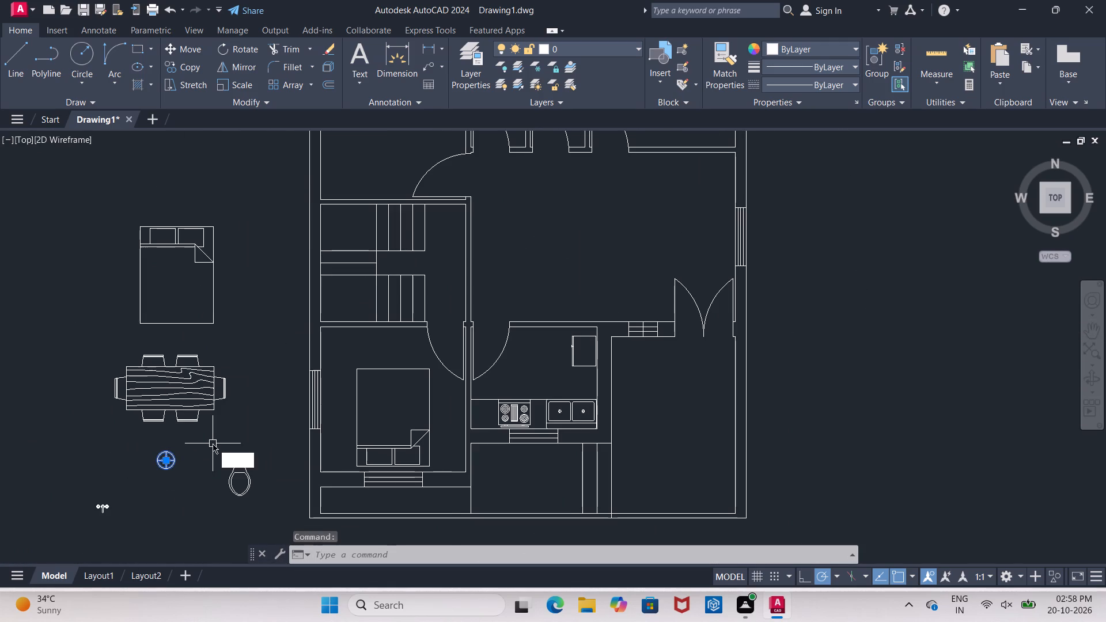
pyautogui.click(255, 499)
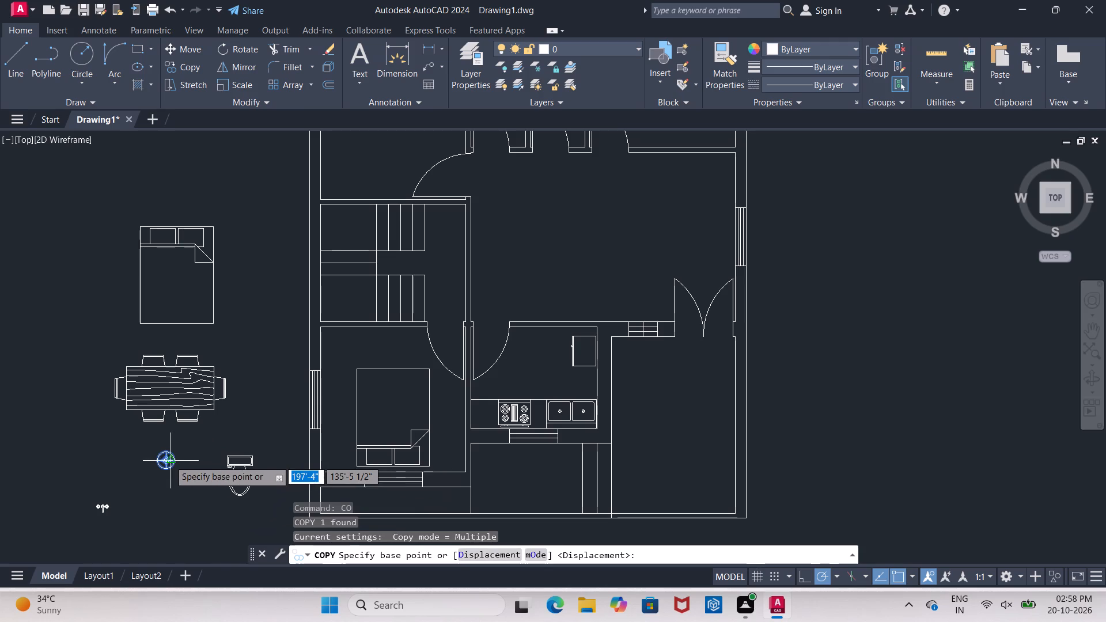
pyautogui.scroll(4, 166, 462)
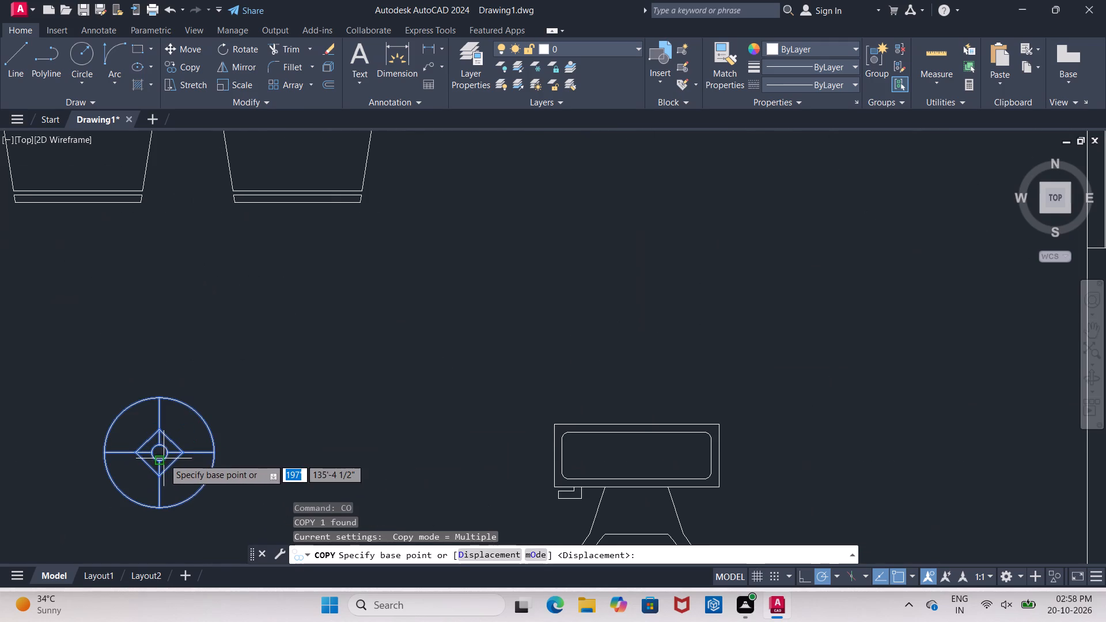
pyautogui.click(162, 457)
pyautogui.scroll(-5, 199, 436)
pyautogui.scroll(5, 305, 449)
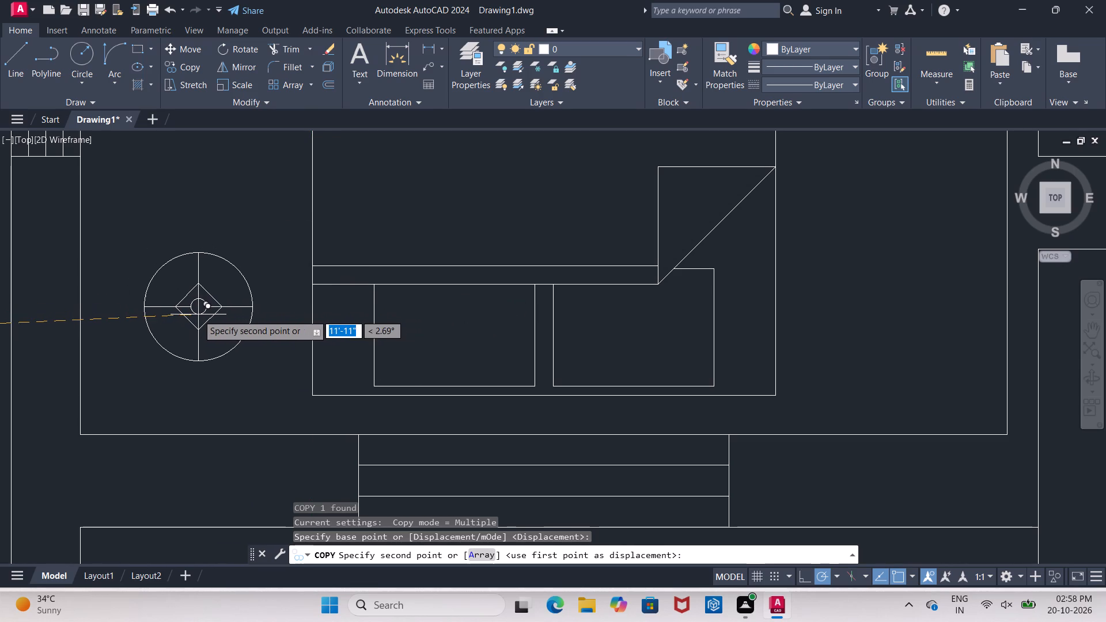
pyautogui.click(195, 314)
# Place copies of the round block on both sides of the bed's pillow end in the upper-left bedroom.
pyautogui.scroll(-5, 207, 318)
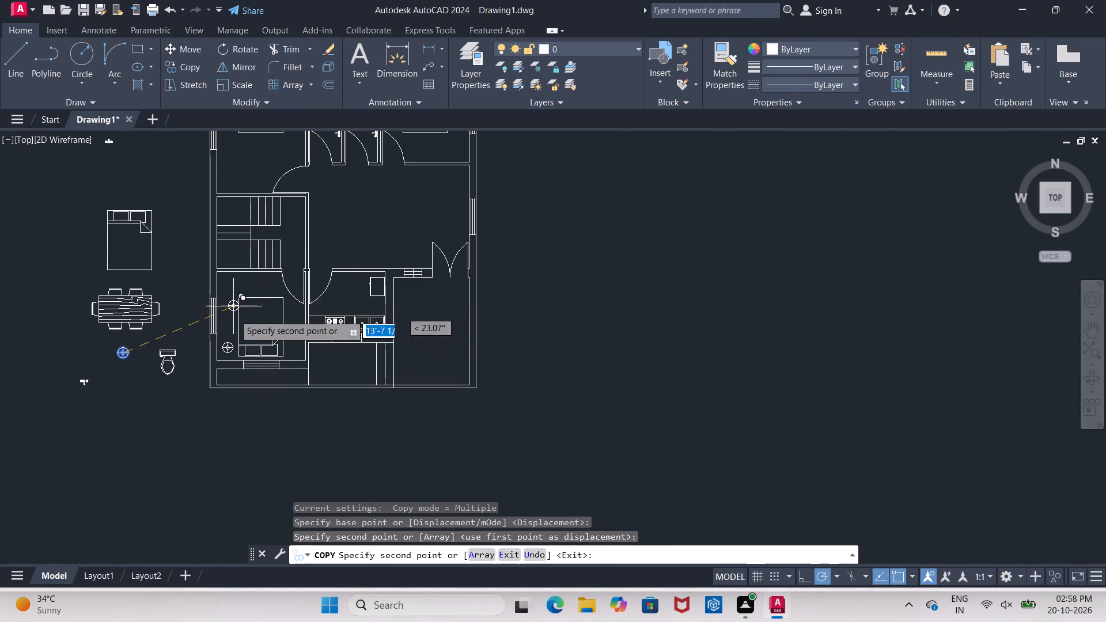
pyautogui.scroll(-2, 243, 335)
pyautogui.scroll(5, 233, 229)
pyautogui.scroll(-2, 217, 311)
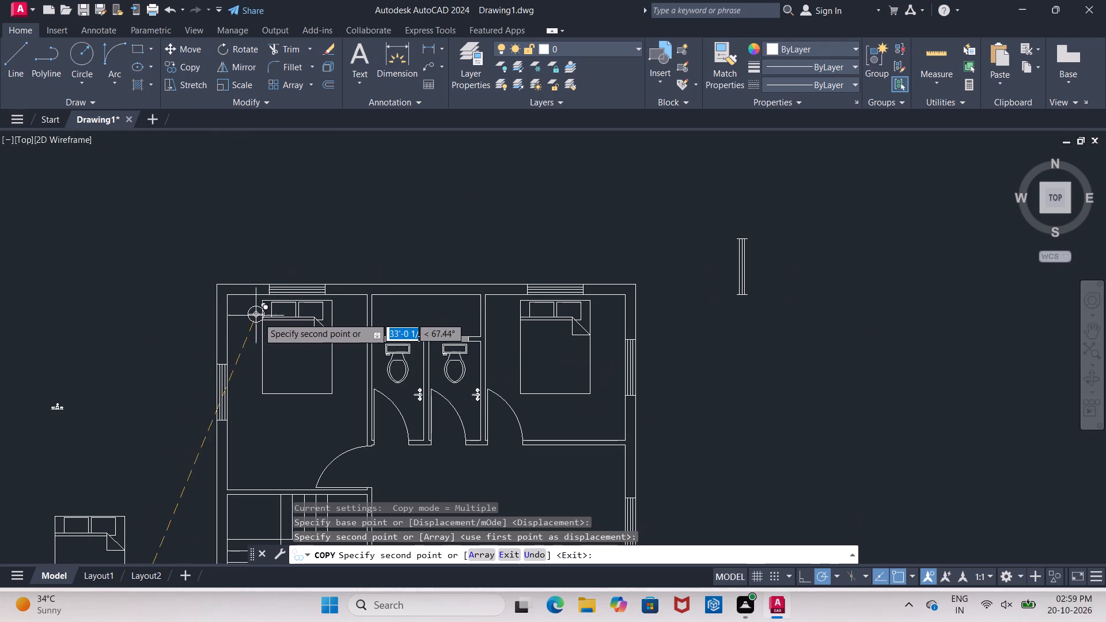
pyautogui.scroll(3, 251, 309)
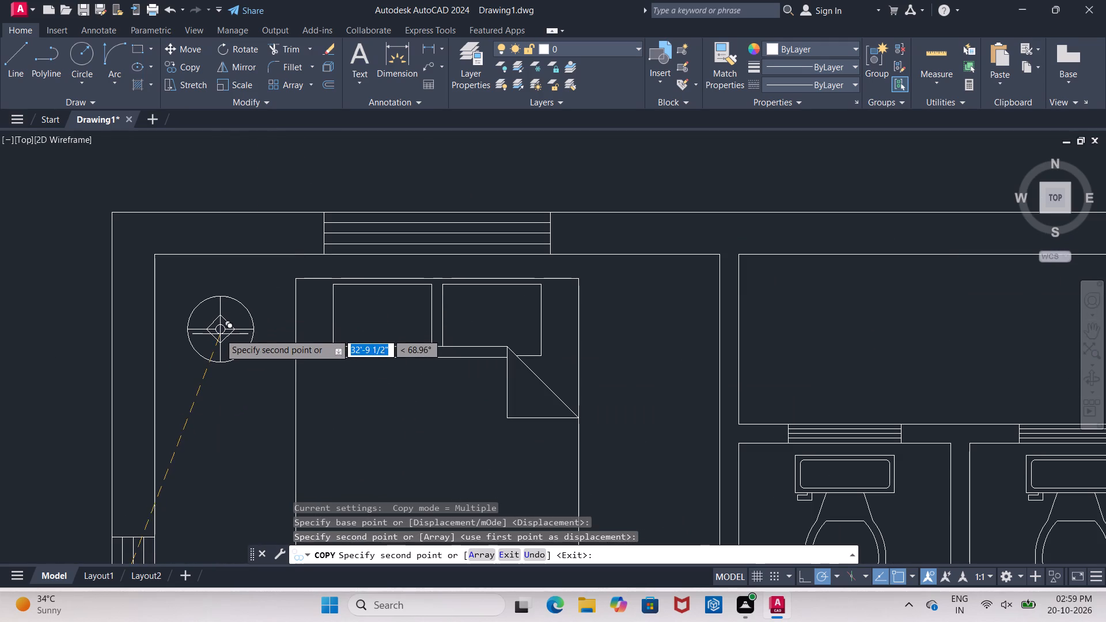
pyautogui.click(219, 328)
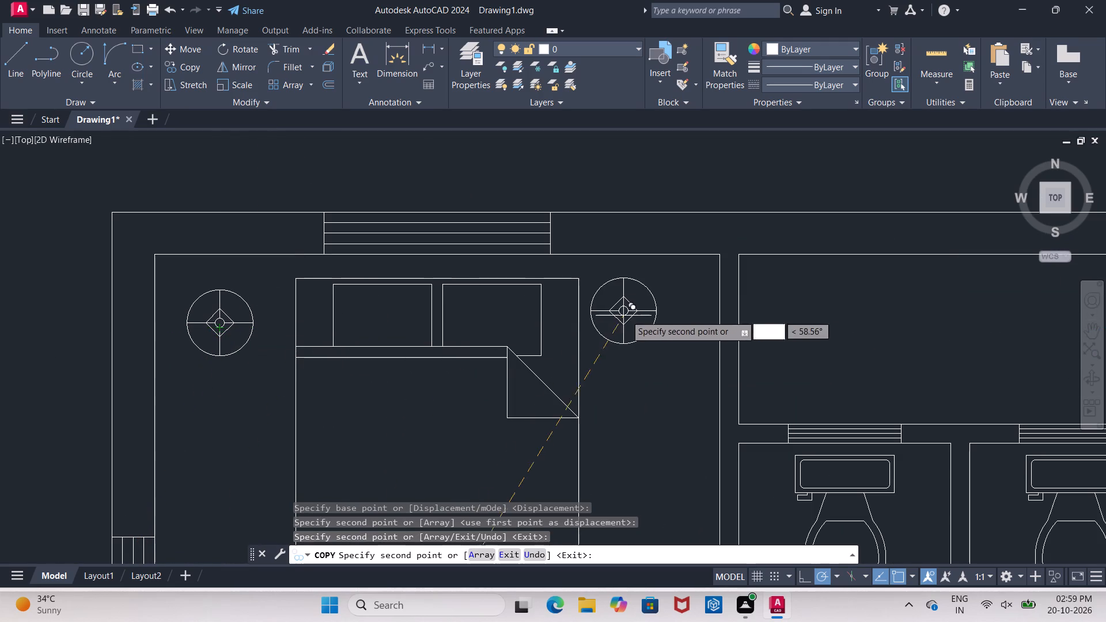
pyautogui.click(649, 327)
# Place copies of the round block on both sides of the bed's pillow end in the upper-right bedroom.
pyautogui.scroll(-4, 635, 327)
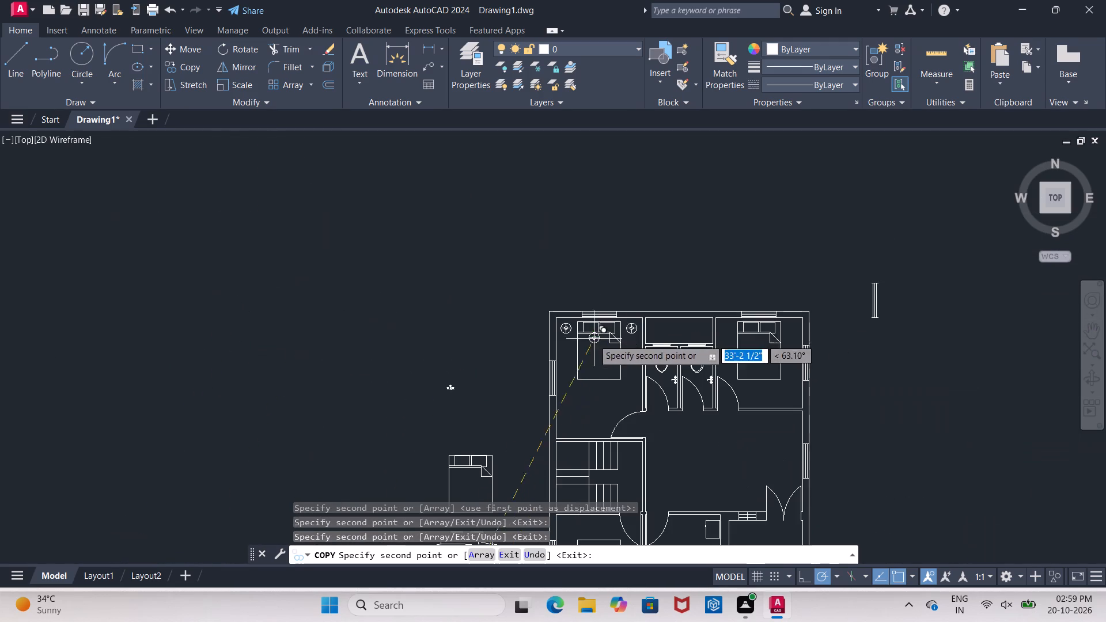
pyautogui.scroll(4, 766, 332)
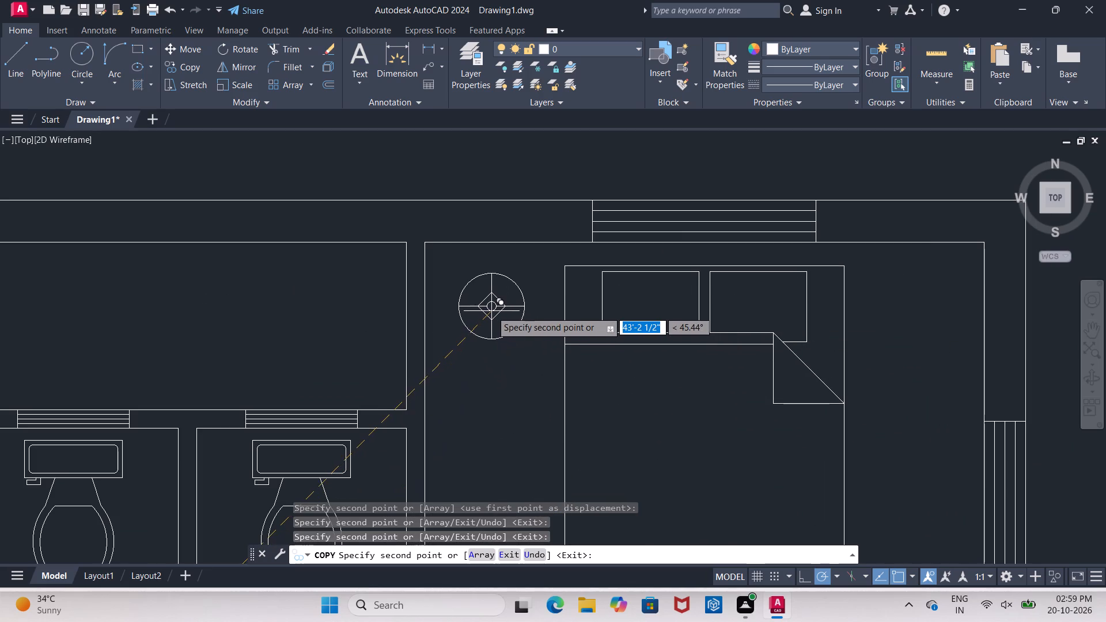
pyautogui.click(492, 314)
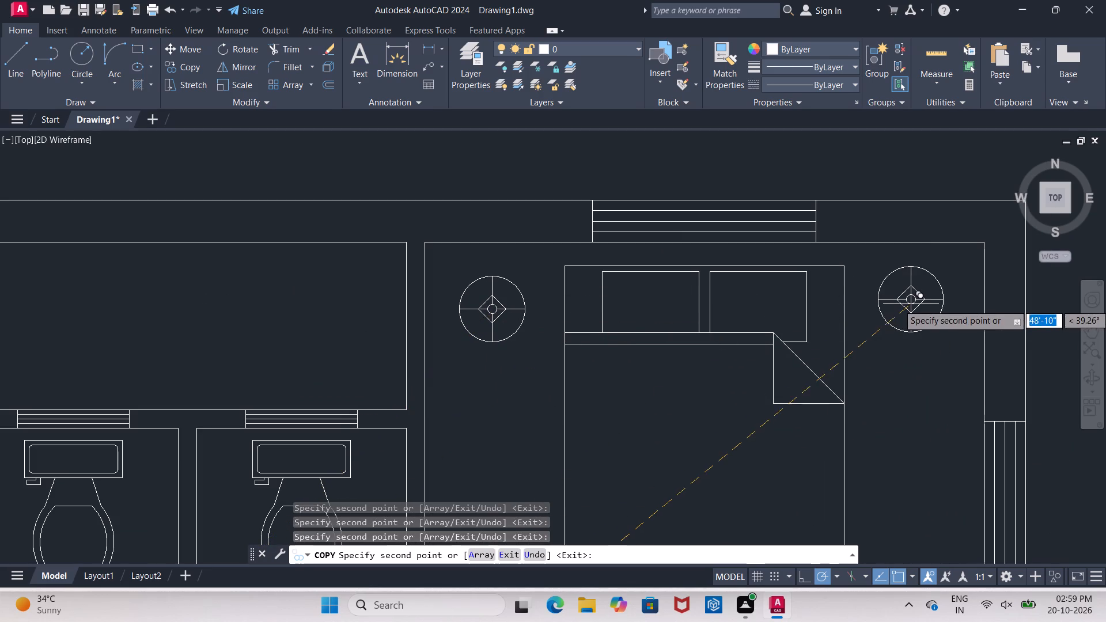
pyautogui.click(914, 312)
# Place the last round block copy on the right side of the lower-left bedroom's bed, level with the left one.
pyautogui.scroll(-3, 631, 234)
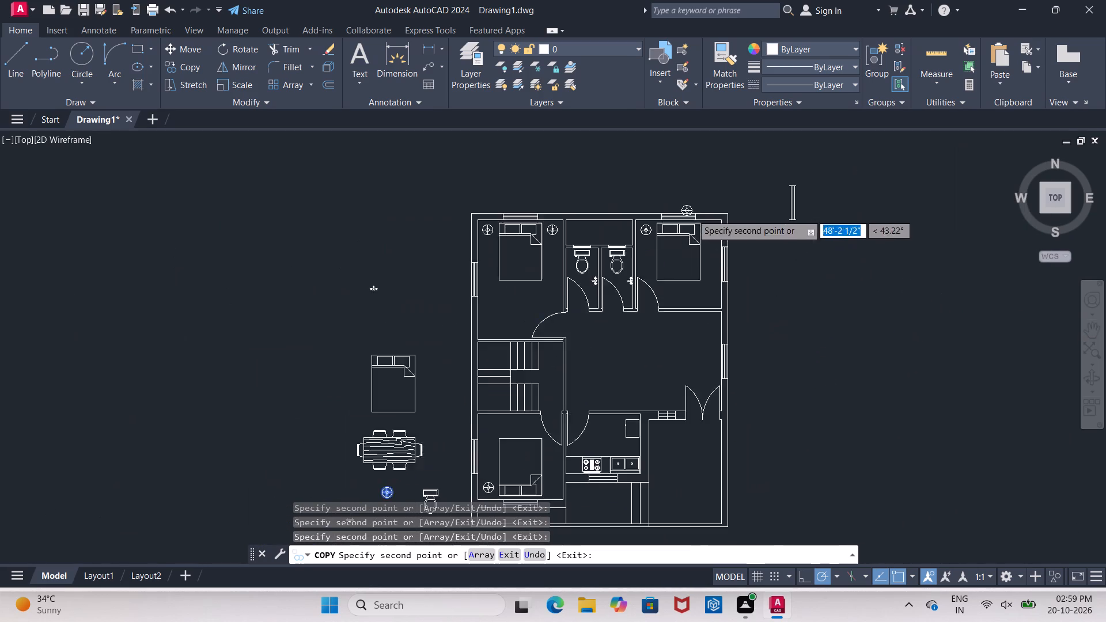
pyautogui.scroll(-2, 696, 218)
pyautogui.scroll(6, 603, 409)
pyautogui.scroll(-1, 570, 273)
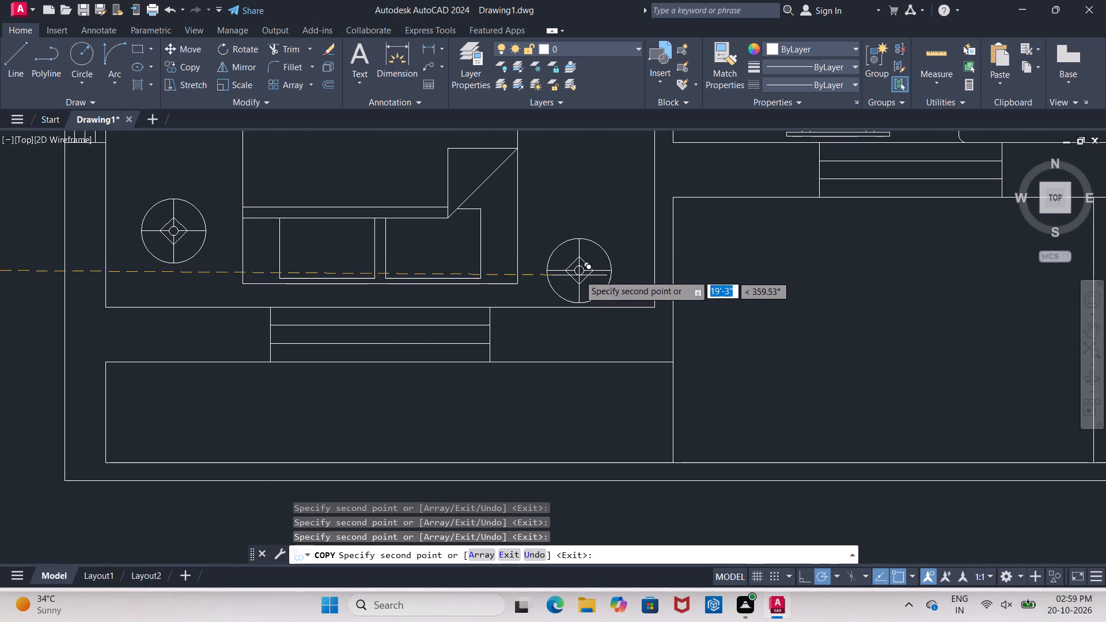
pyautogui.click(589, 237)
pyautogui.press('Escape')
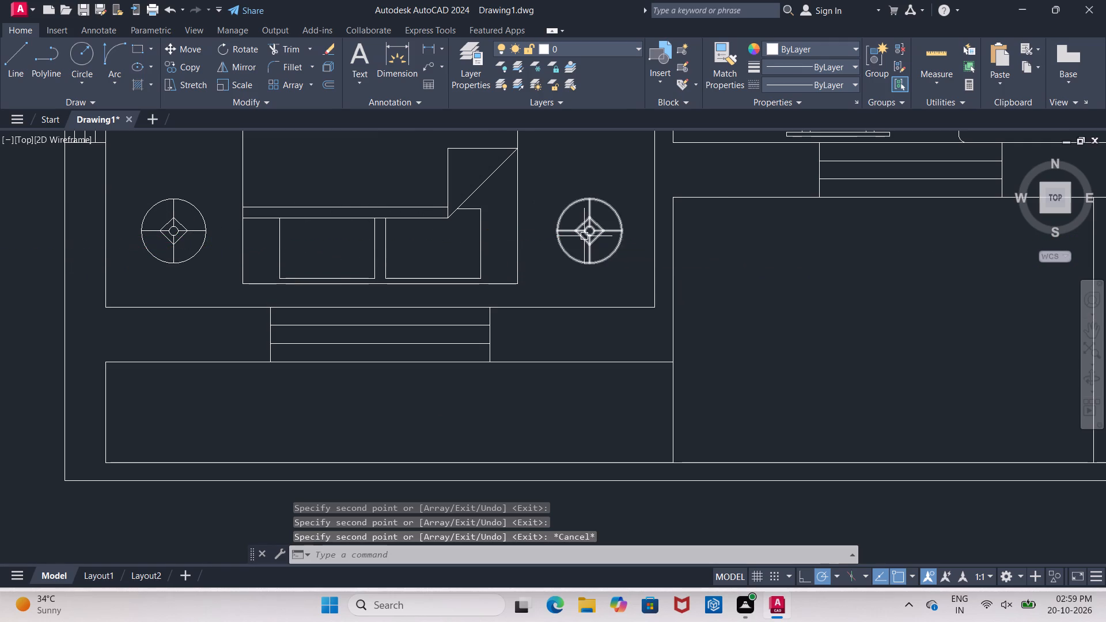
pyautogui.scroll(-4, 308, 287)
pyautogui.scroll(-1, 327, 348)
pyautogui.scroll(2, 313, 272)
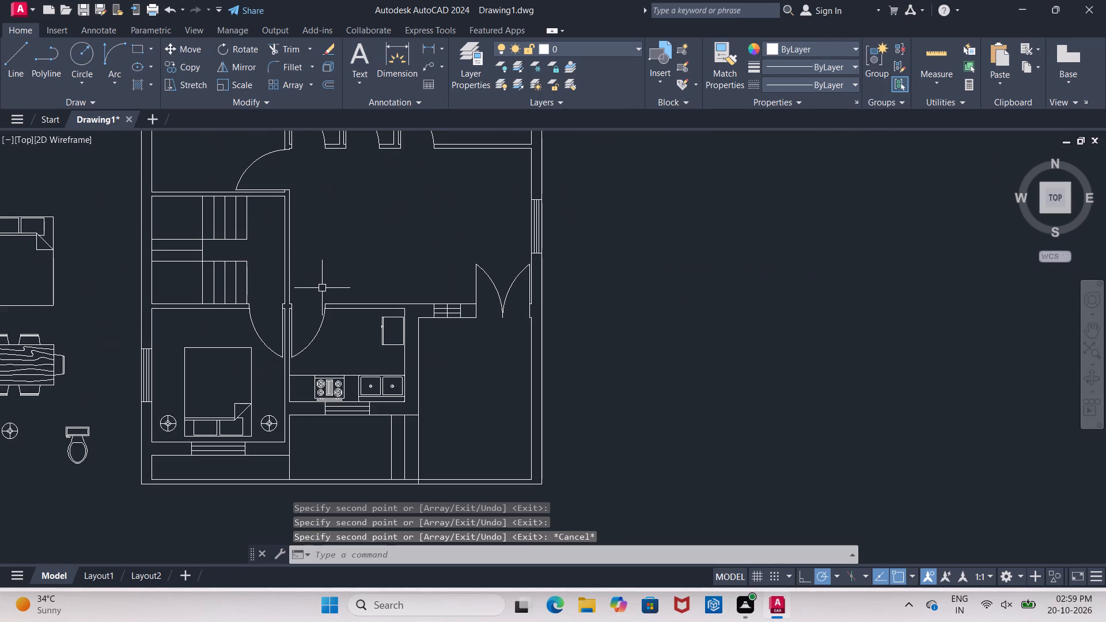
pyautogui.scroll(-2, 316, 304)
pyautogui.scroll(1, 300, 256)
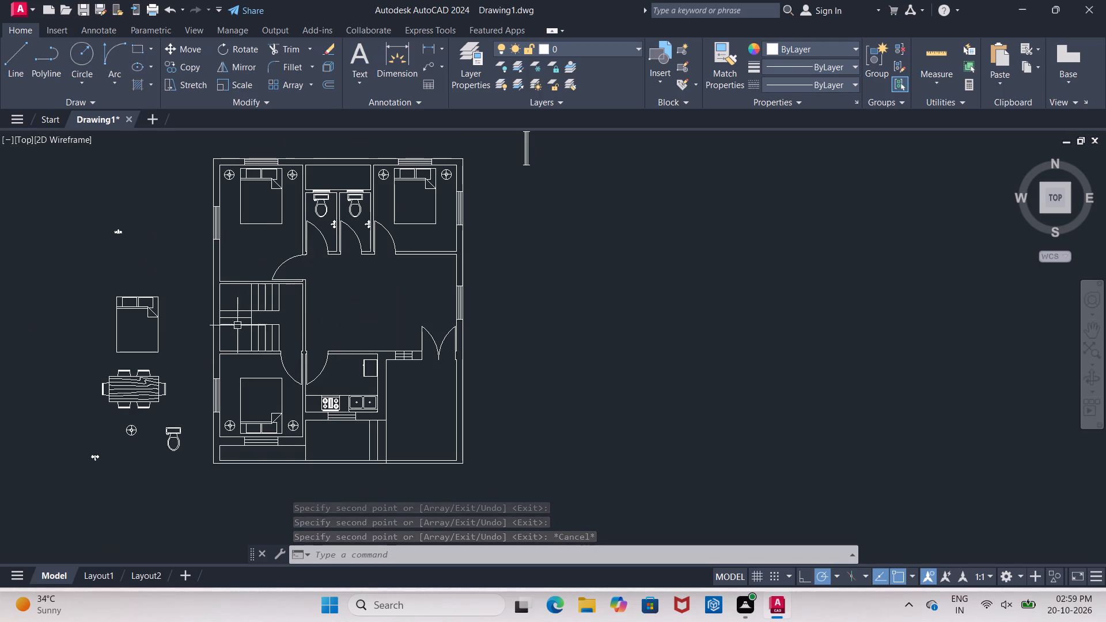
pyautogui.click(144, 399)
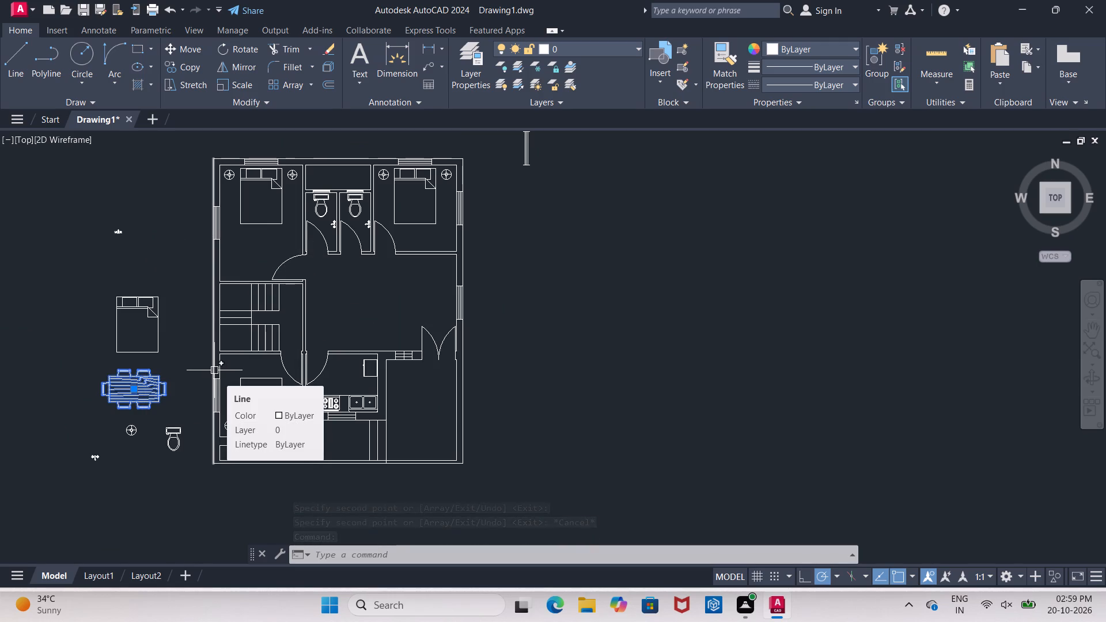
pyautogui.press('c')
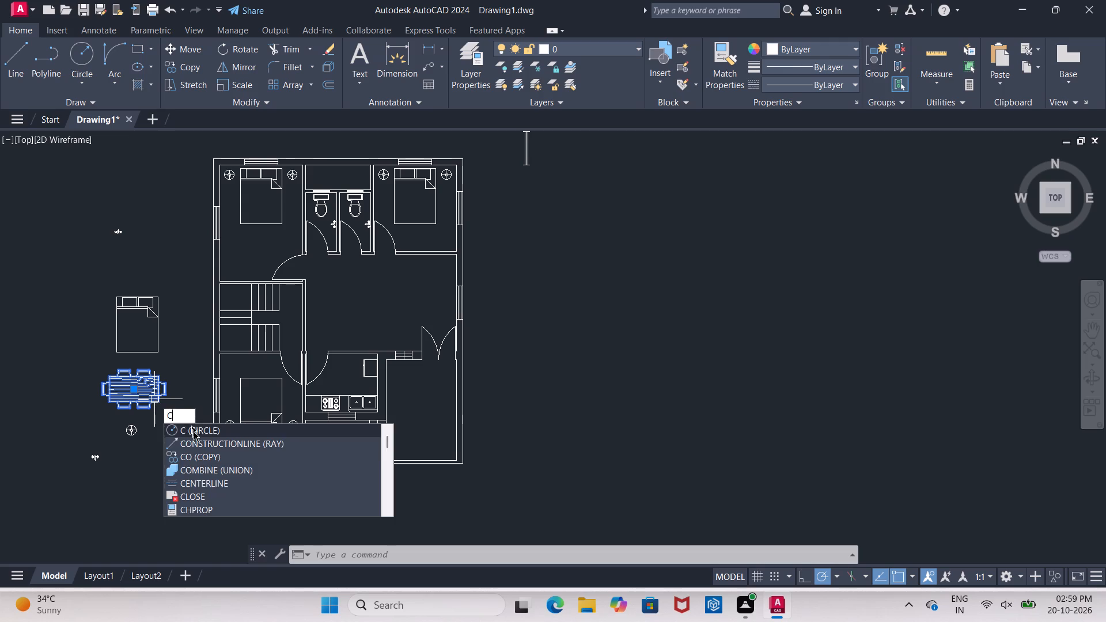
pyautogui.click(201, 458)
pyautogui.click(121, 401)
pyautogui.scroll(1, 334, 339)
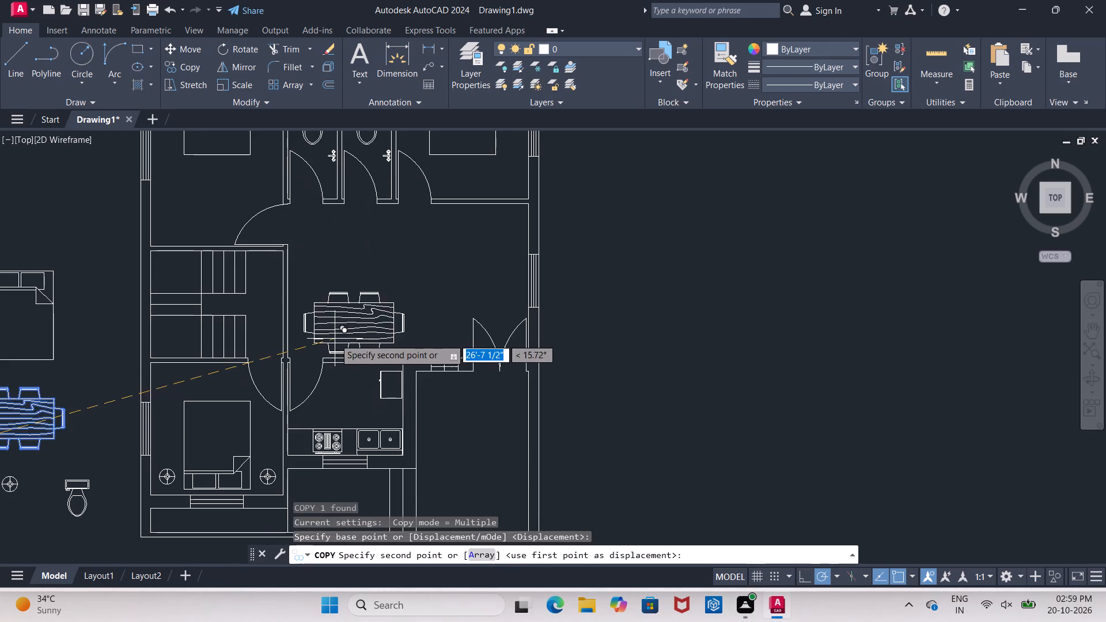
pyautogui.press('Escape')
# Move the dining set from outside the plan into the central hall, just above the kitchen wall.
pyautogui.click(0, 411)
pyautogui.press('m')
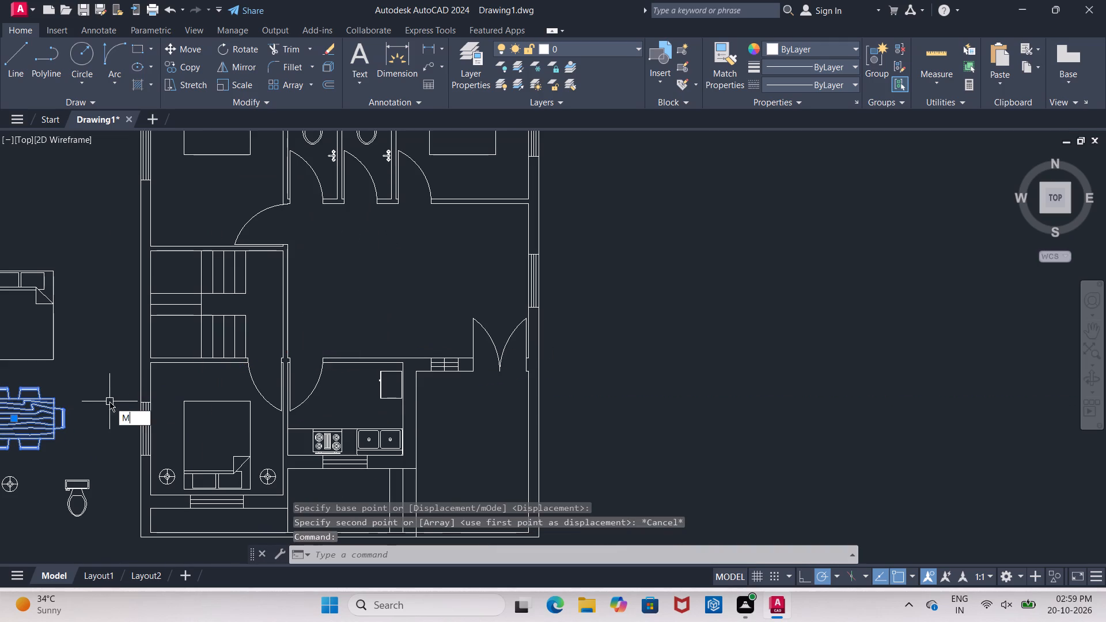
pyautogui.click(151, 435)
pyautogui.click(50, 416)
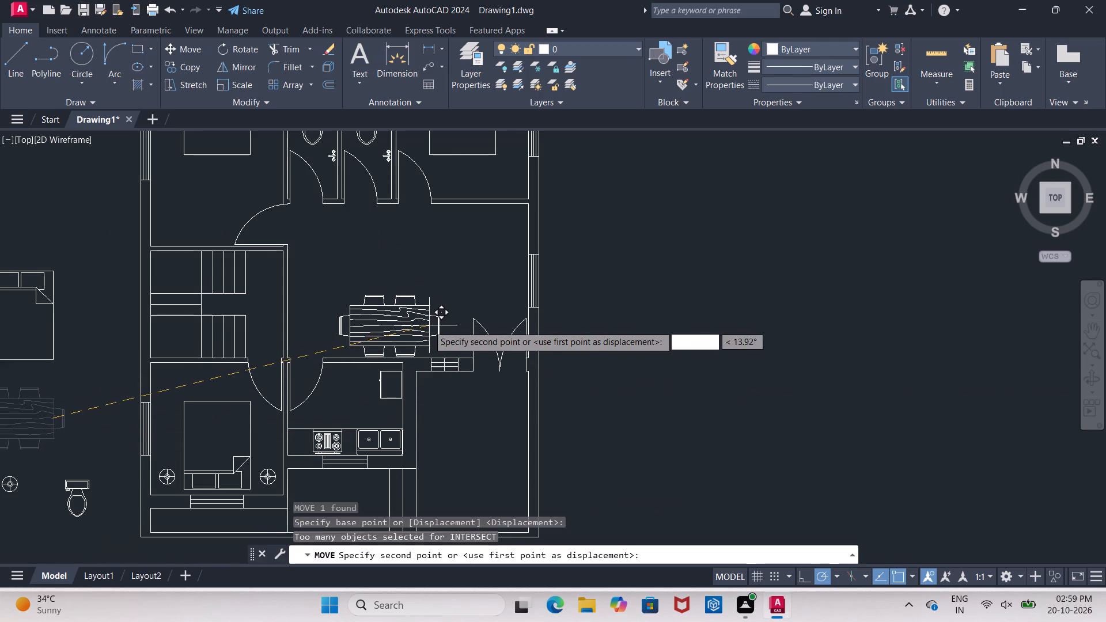
pyautogui.click(428, 323)
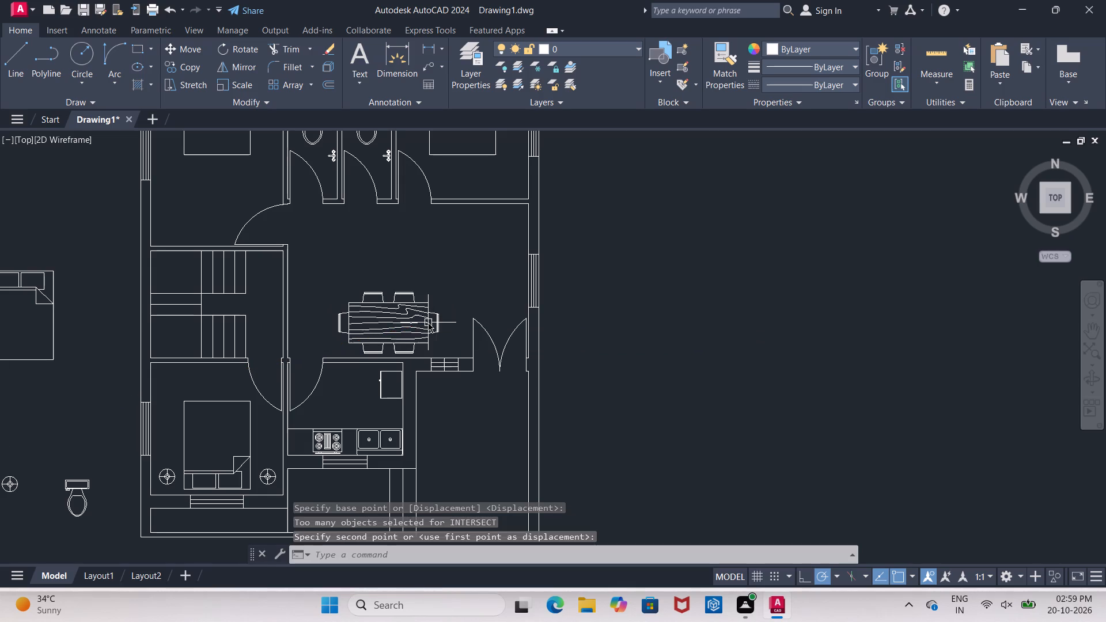
# Scale the dining set down to about half its size, using its upper chair as the base point.
pyautogui.click(387, 331)
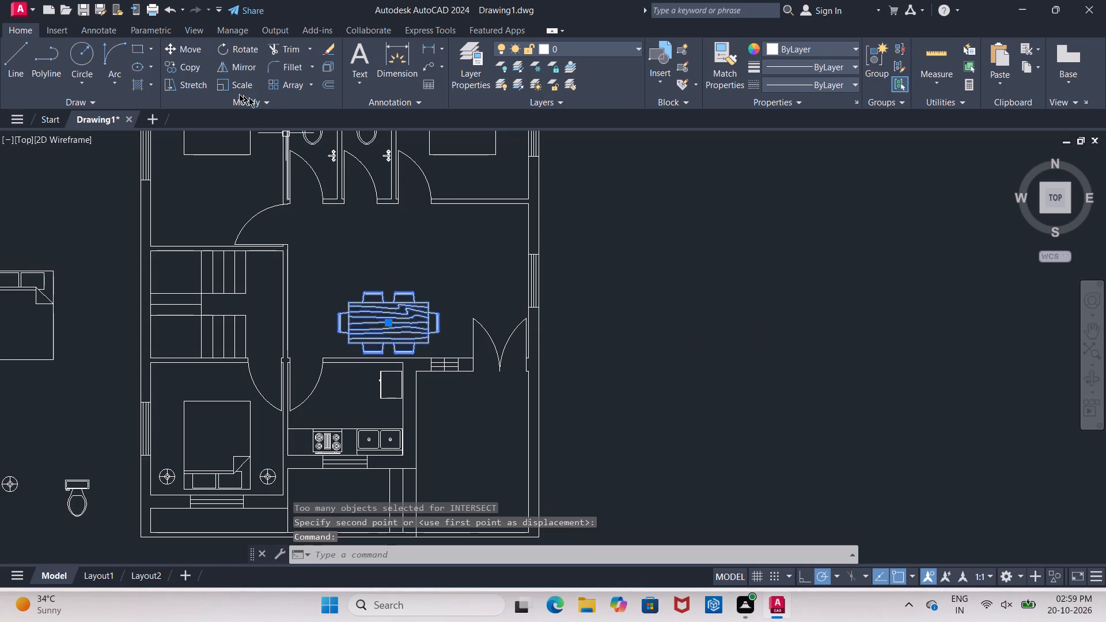
pyautogui.click(226, 89)
pyautogui.click(377, 293)
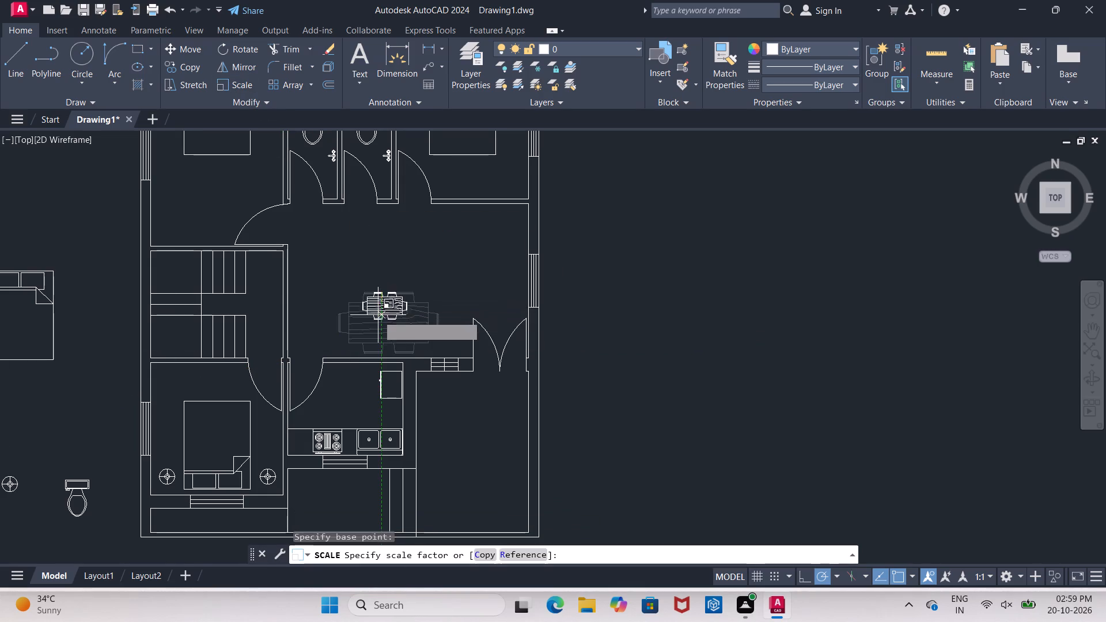
pyautogui.click(379, 319)
# Move the reduced dining set straight down, closer to the kitchen's upper wall.
pyautogui.click(390, 318)
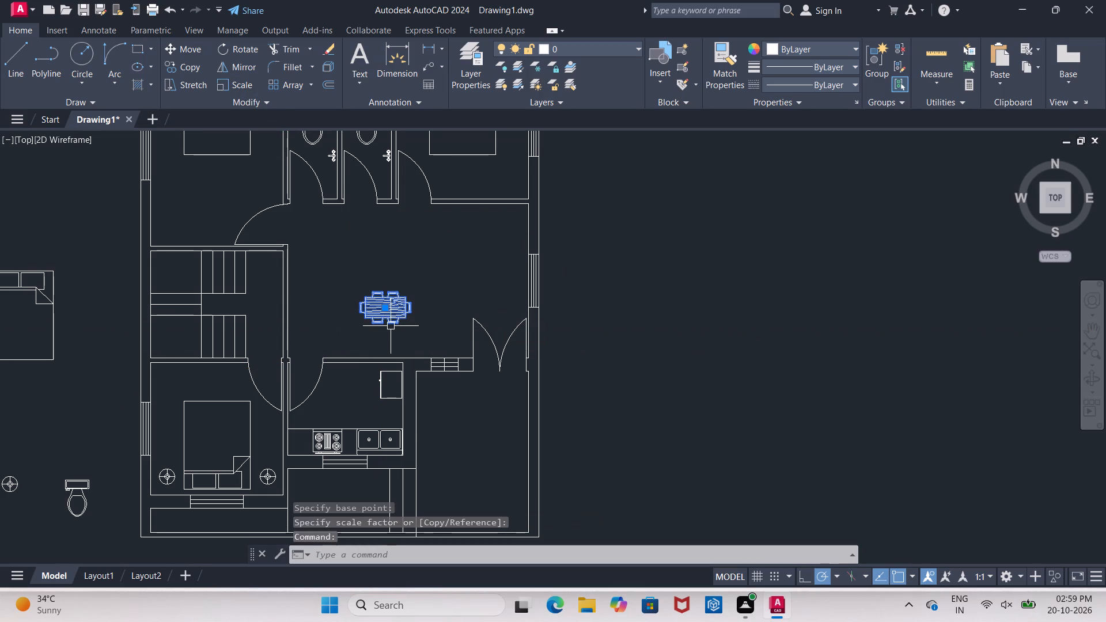
pyautogui.press('m')
pyautogui.click(446, 361)
pyautogui.click(398, 324)
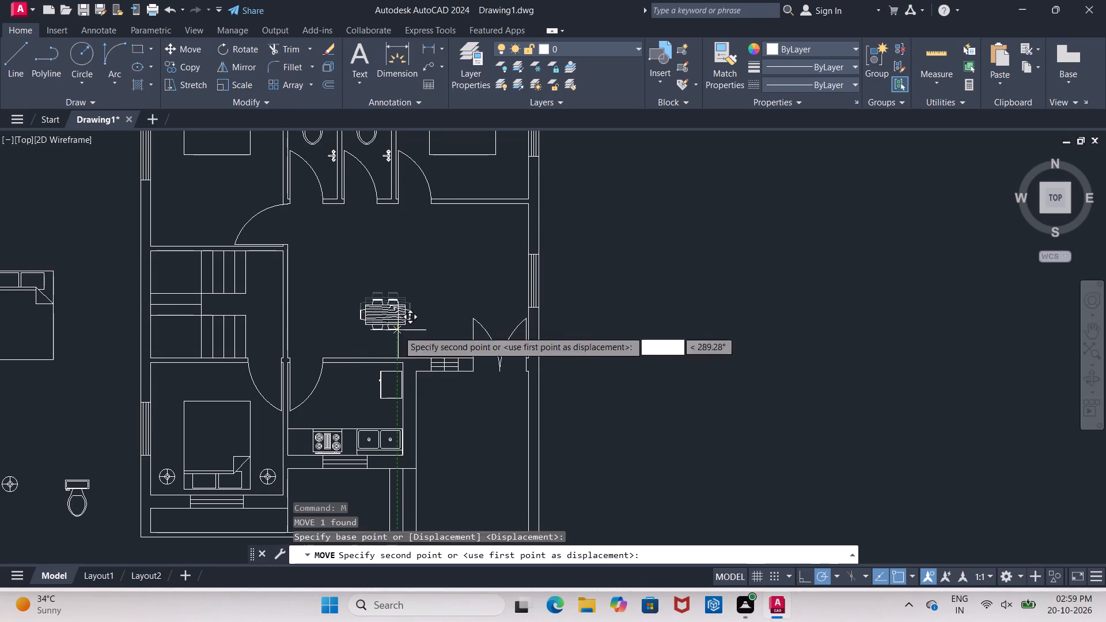
pyautogui.click(396, 344)
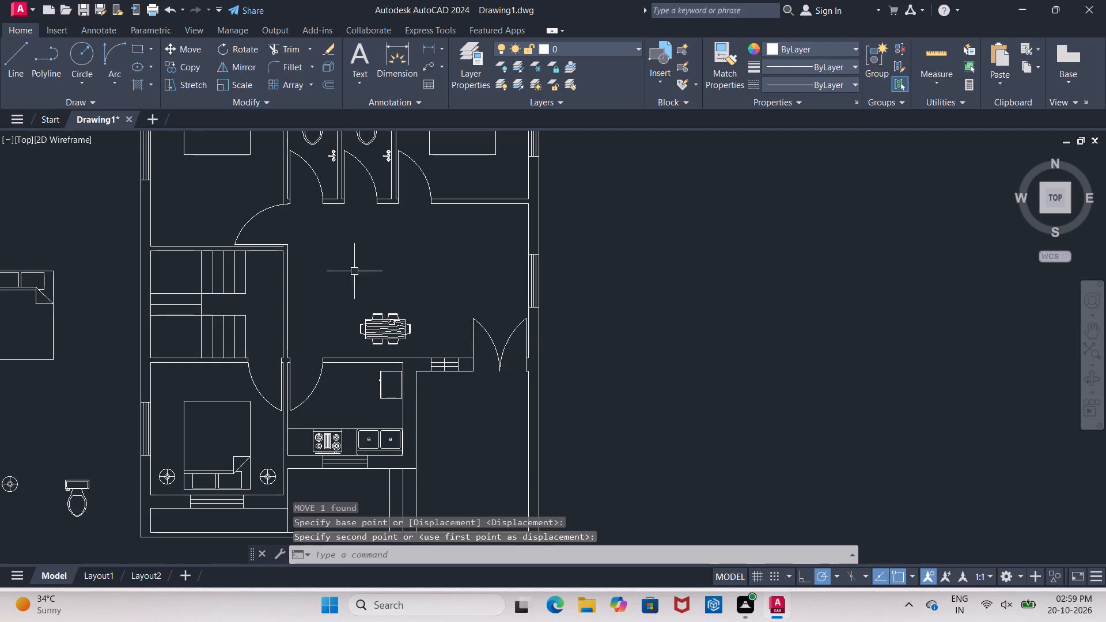
# Scale the dining set up slightly so it fills more of the space above the kitchen.
pyautogui.click(237, 89)
pyautogui.click(382, 334)
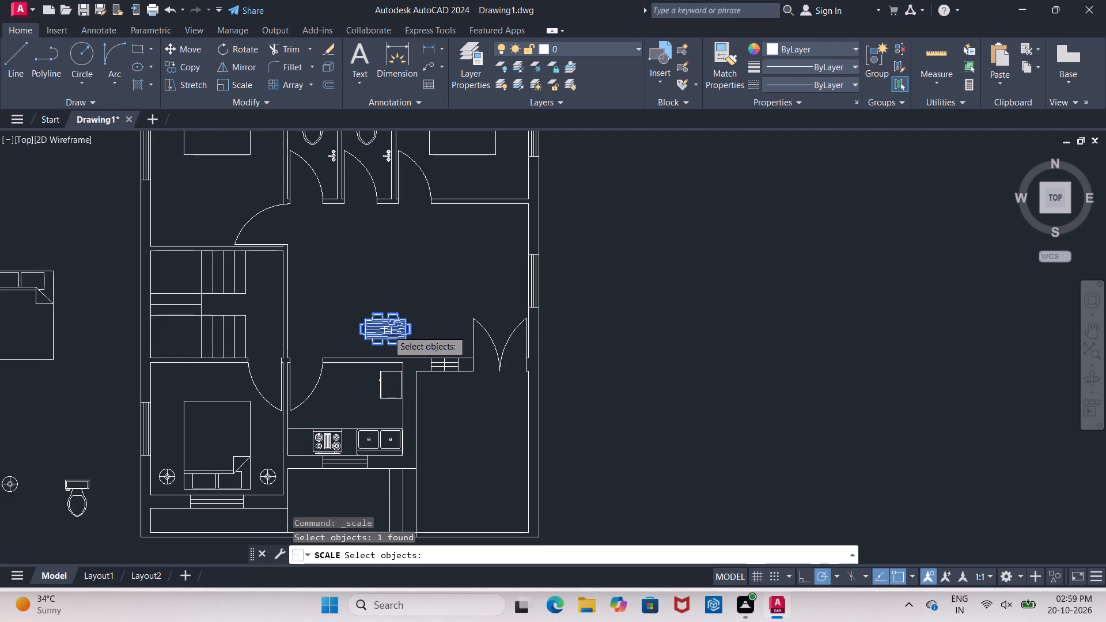
pyautogui.press('Return')
pyautogui.click(374, 320)
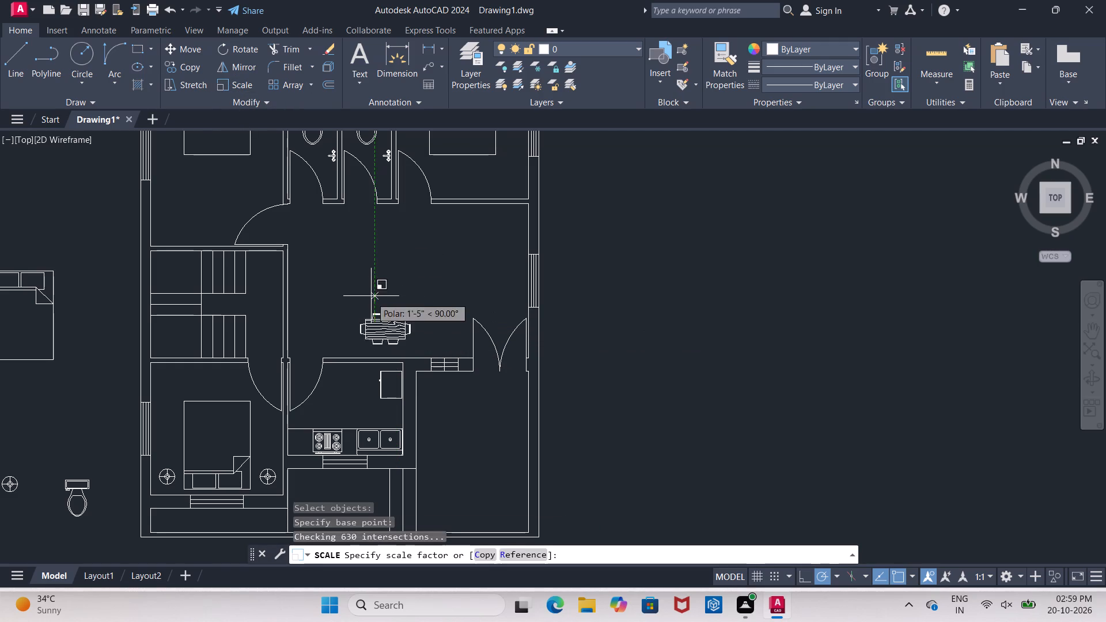
pyautogui.click(374, 287)
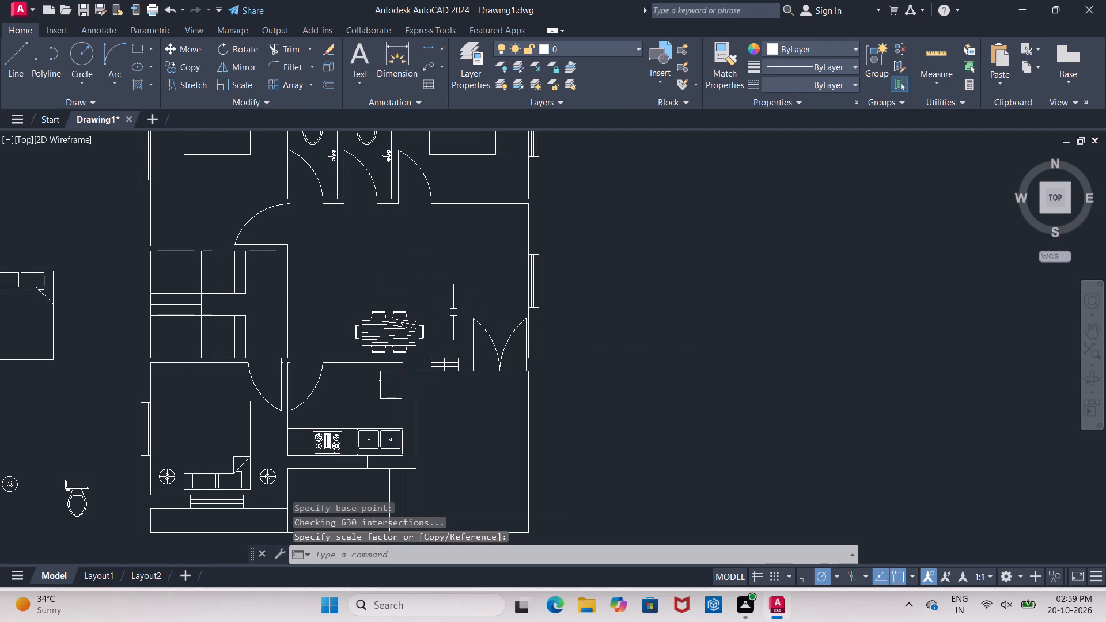
pyautogui.press('Escape')
# Erase the spare window and the leftover bed, toilet, faucet and round source blocks lying outside the floor plan.
pyautogui.scroll(-2, 275, 291)
pyautogui.scroll(1, 429, 295)
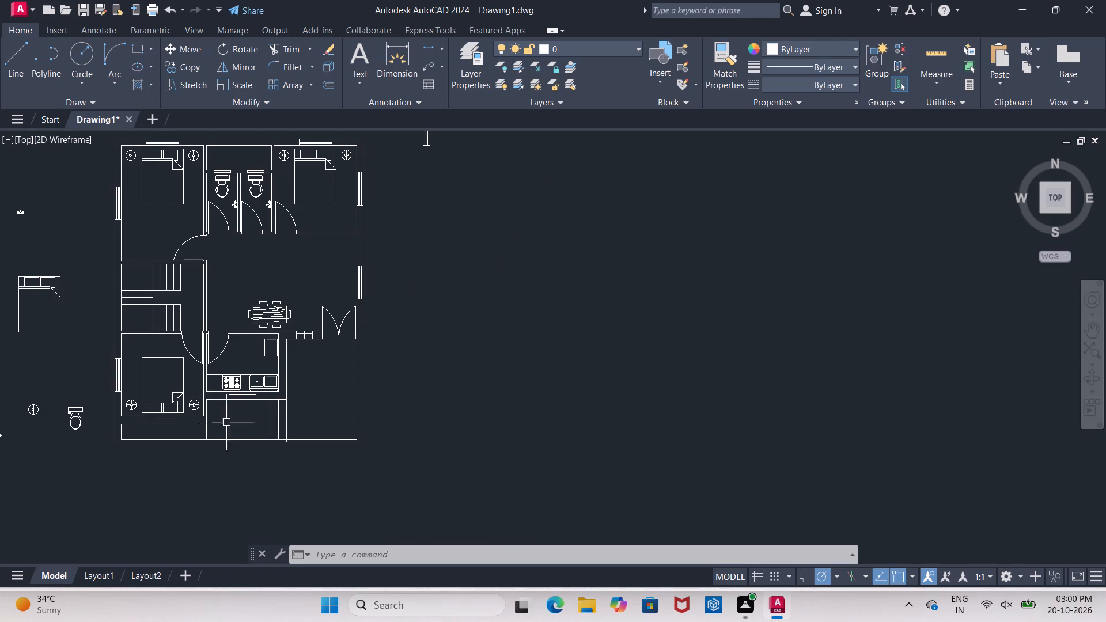
pyautogui.scroll(-1, 248, 435)
pyautogui.scroll(2, 190, 393)
pyautogui.scroll(-1, 323, 411)
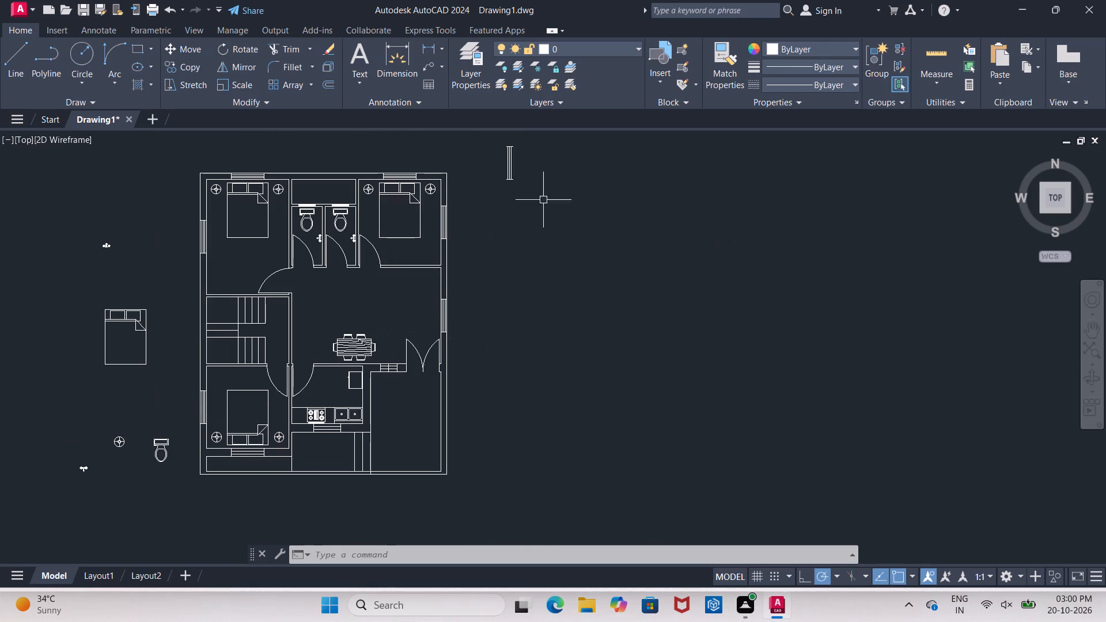
pyautogui.click(476, 134)
pyautogui.click(552, 213)
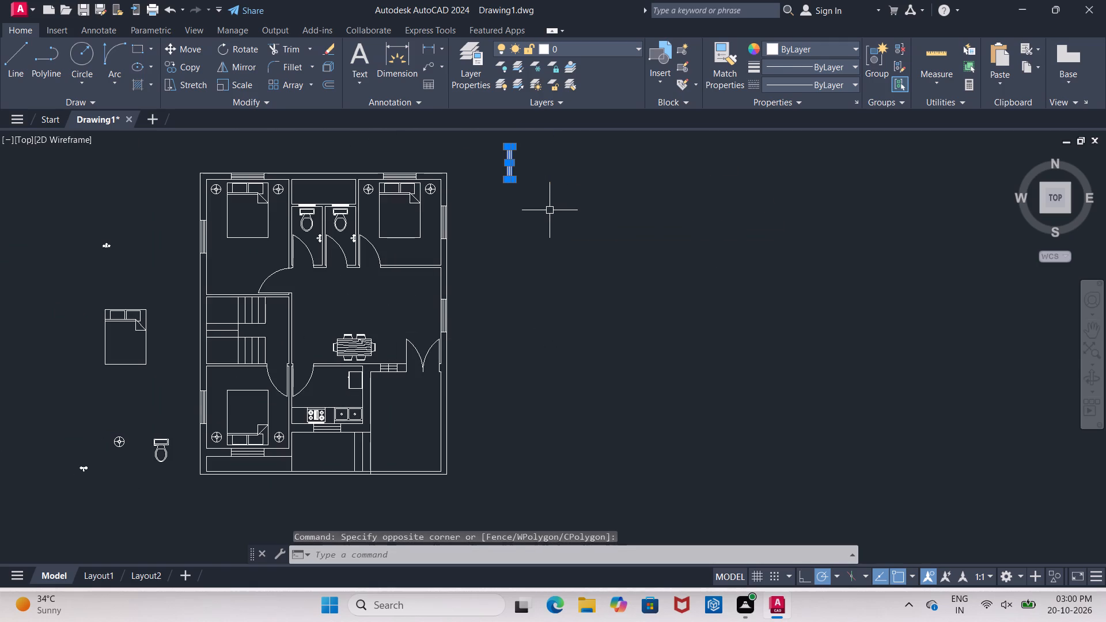
pyautogui.press('Delete')
pyautogui.click(52, 218)
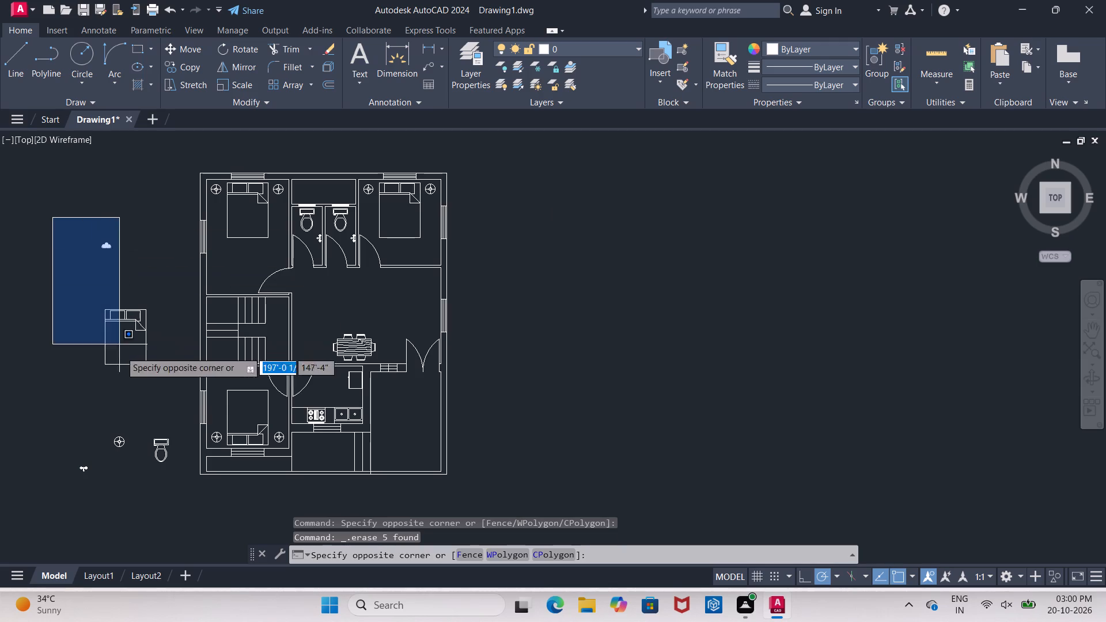
pyautogui.click(172, 511)
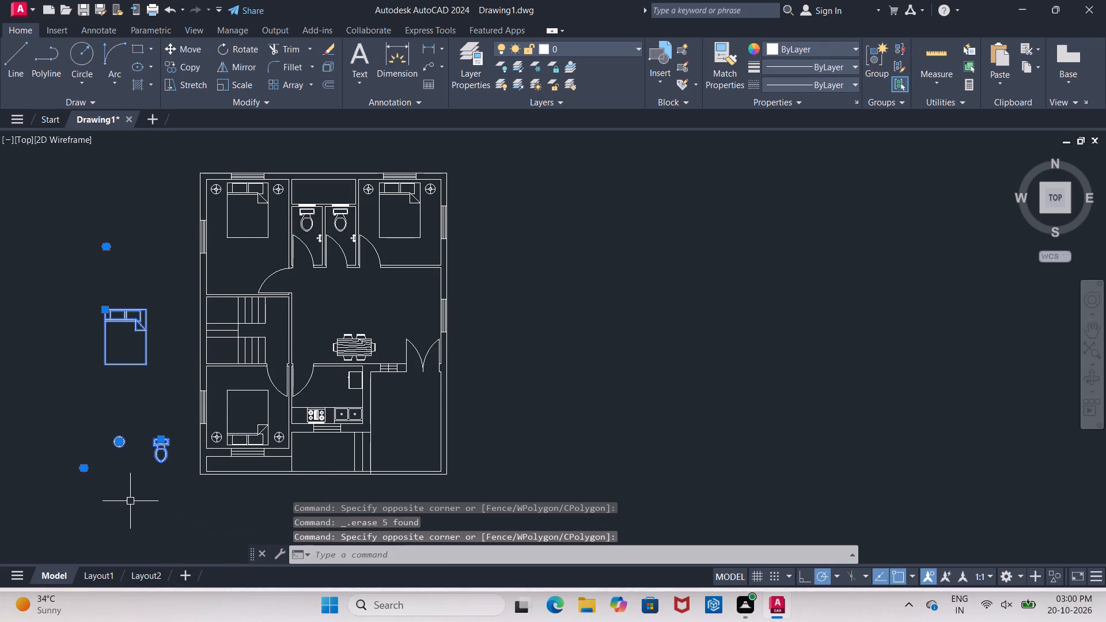
pyautogui.press('Delete')
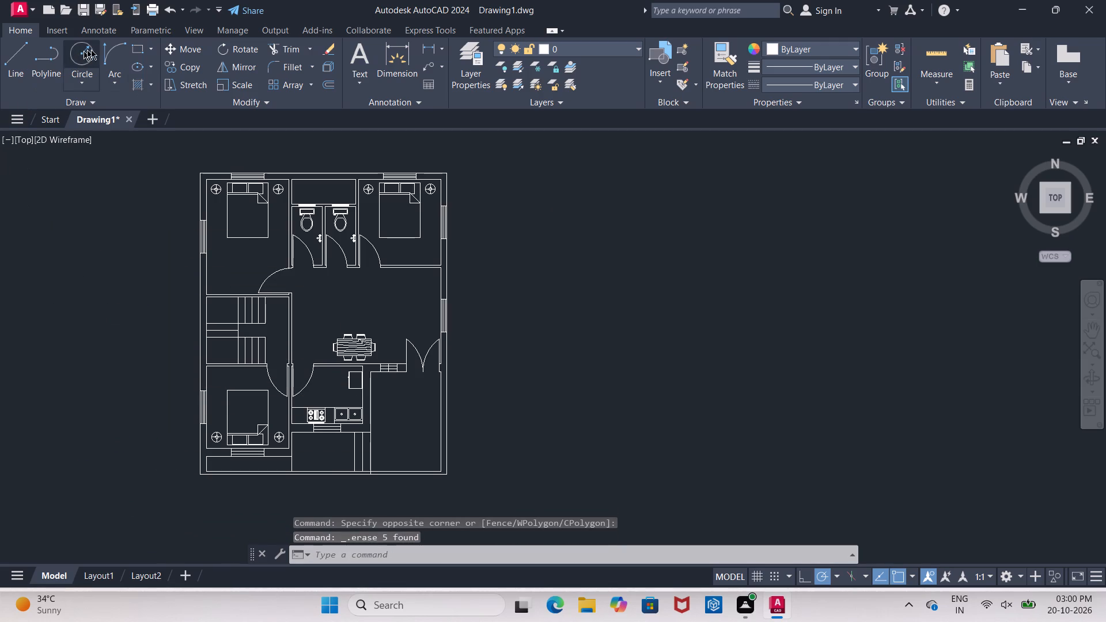
# Copy the entire furnished floor plan and place the duplicate to the right of the original.
pyautogui.click(134, 50)
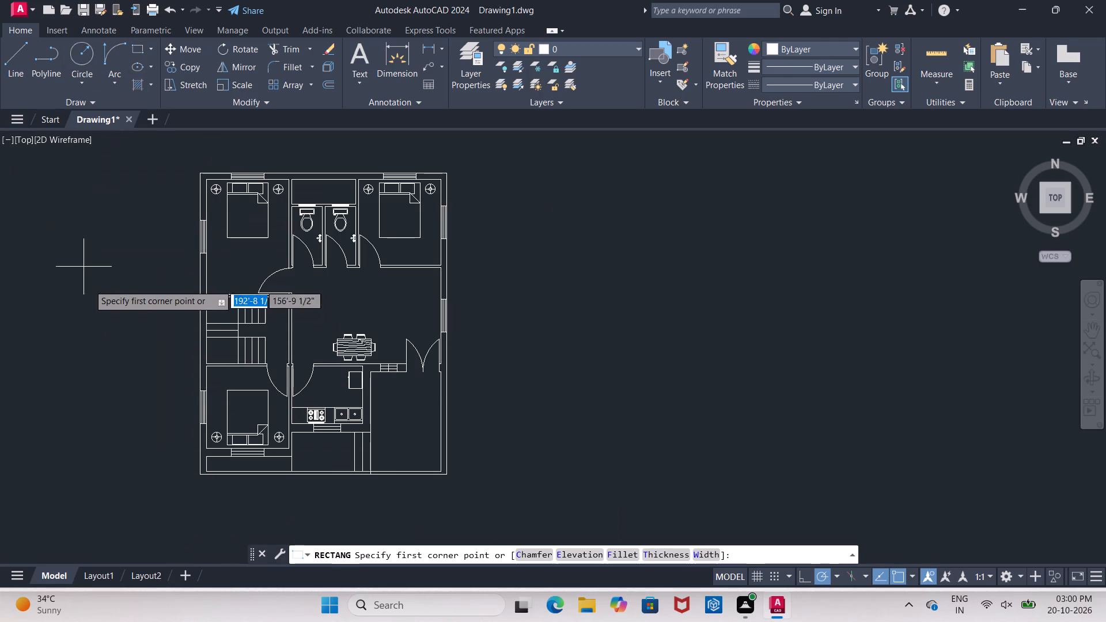
pyautogui.press('Escape')
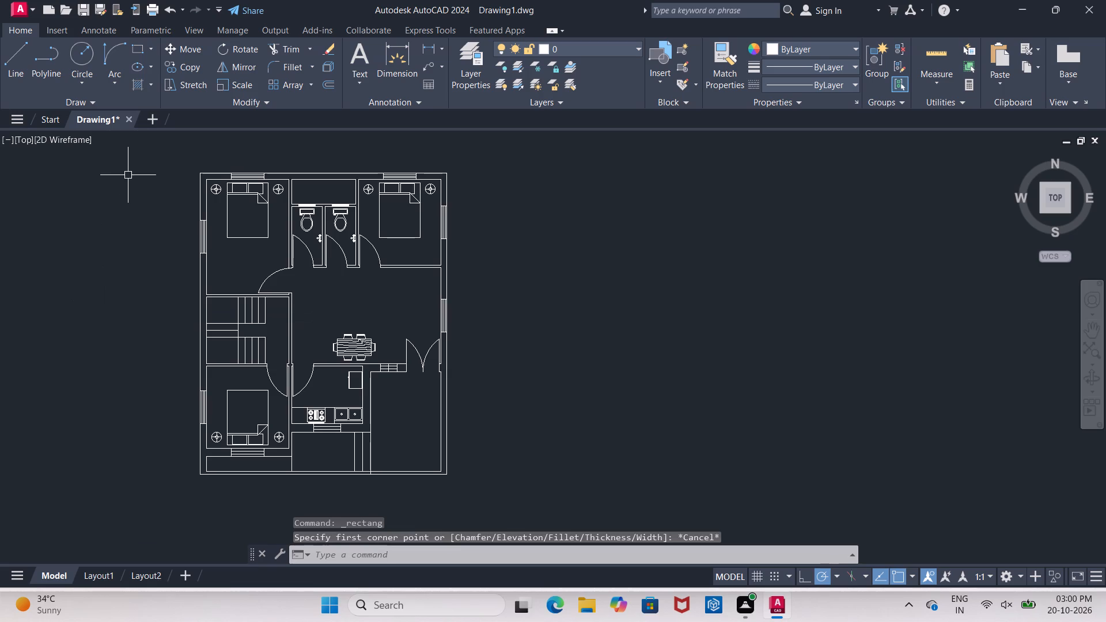
pyautogui.click(157, 158)
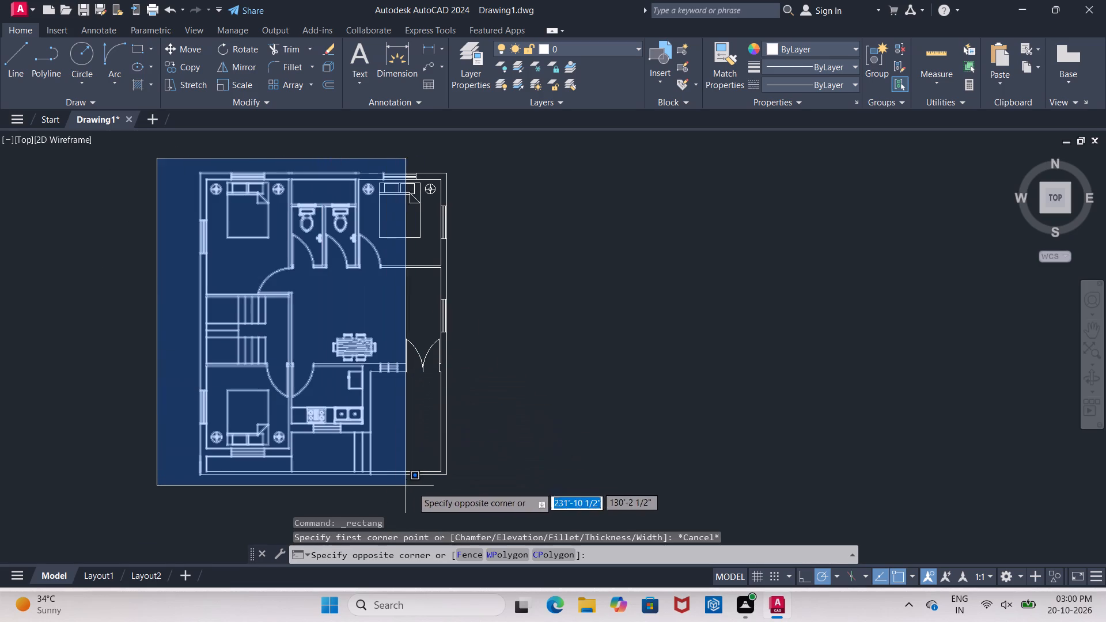
pyautogui.click(461, 492)
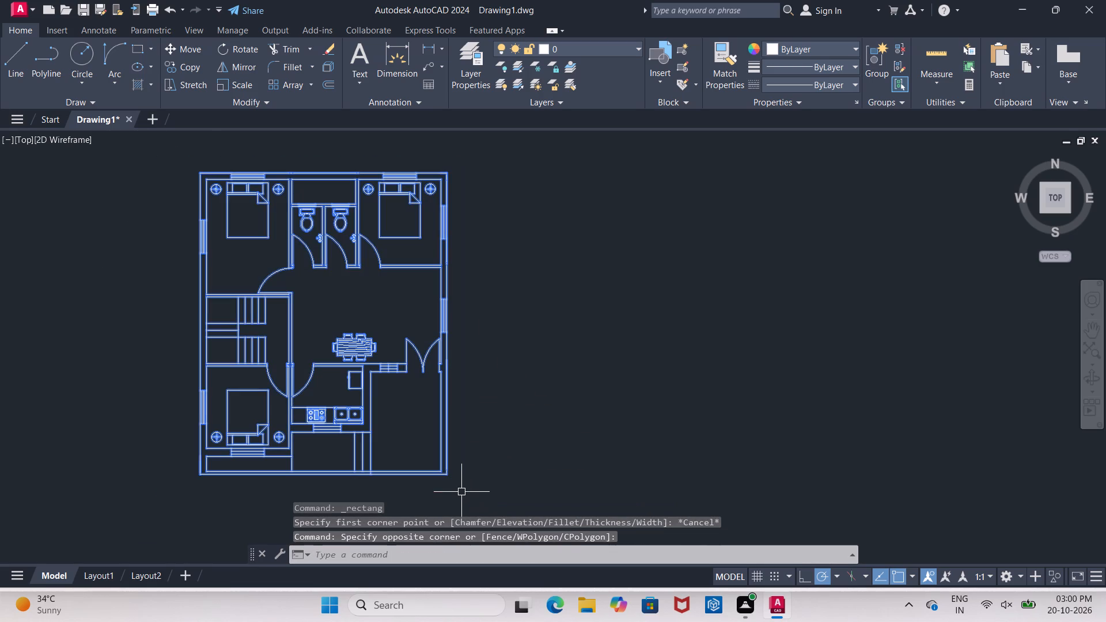
pyautogui.click(196, 64)
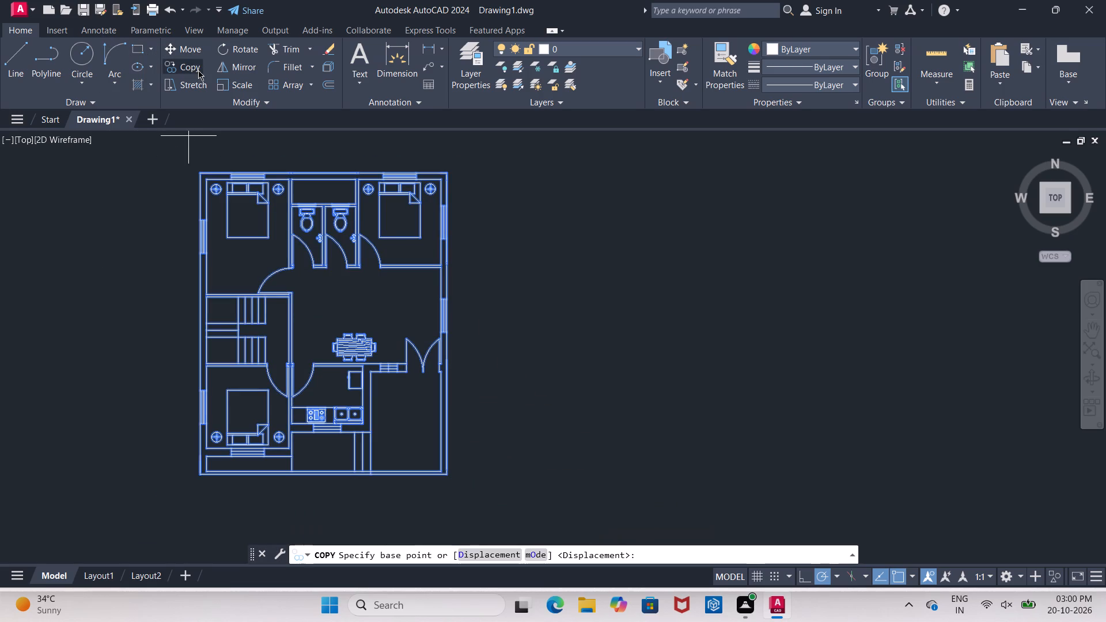
pyautogui.click(322, 317)
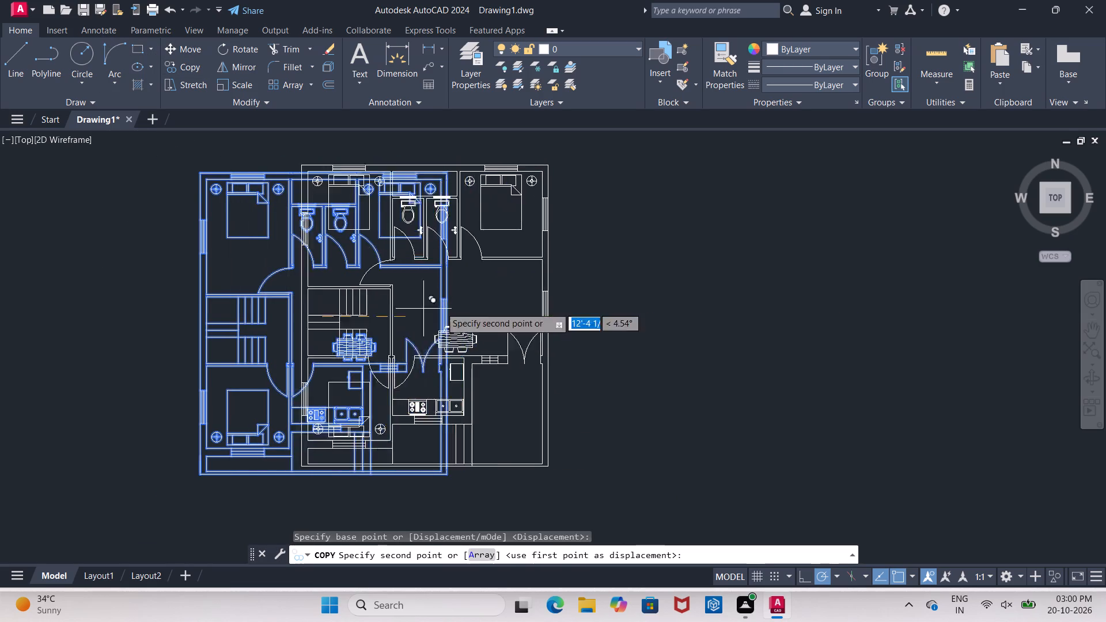
pyautogui.click(634, 323)
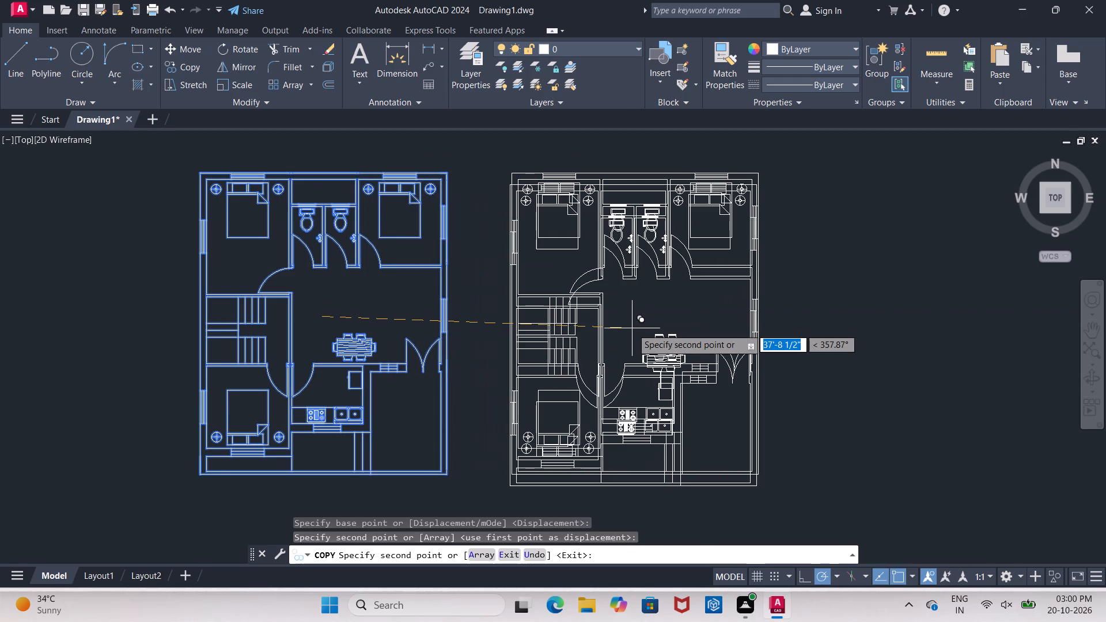
pyautogui.press('Escape')
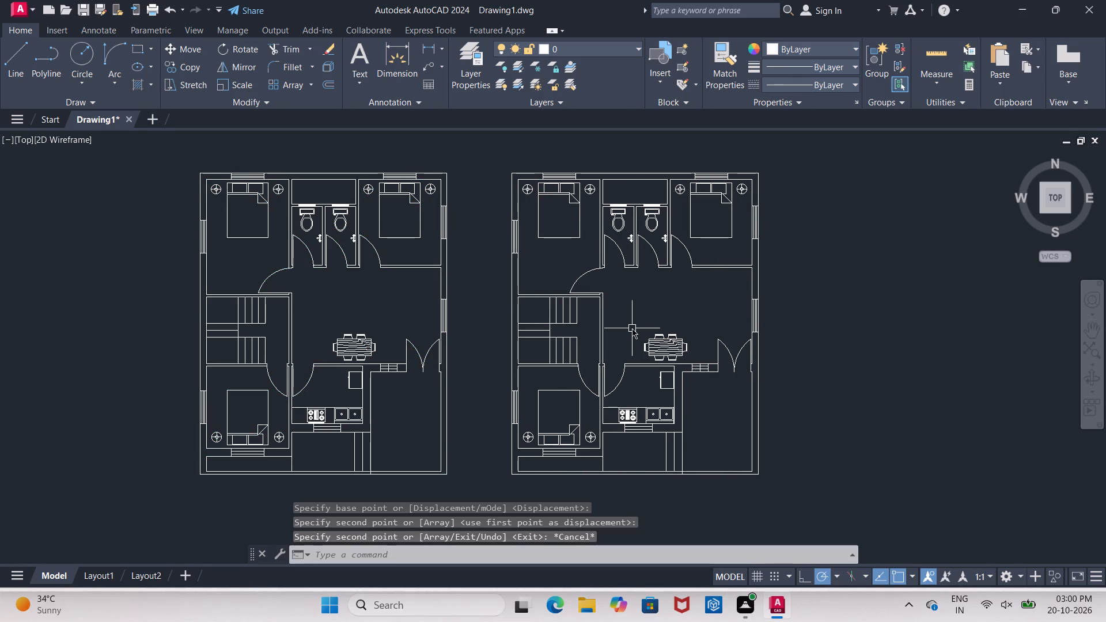
# Turn Ortho mode on.
pyautogui.click(804, 581)
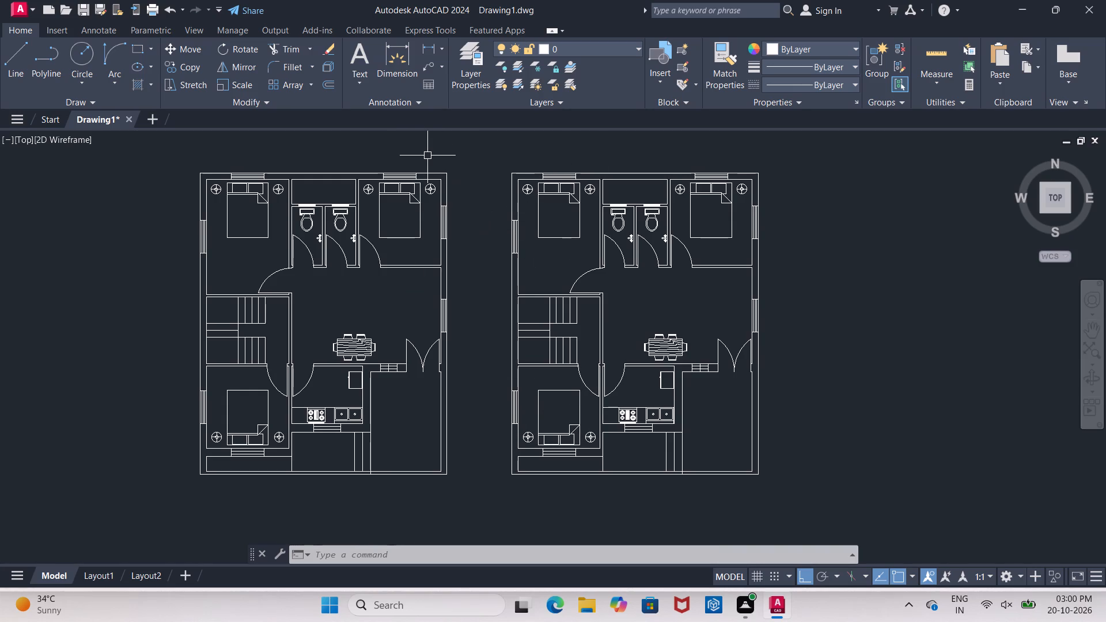
pyautogui.press('Escape')
pyautogui.press('Escape')
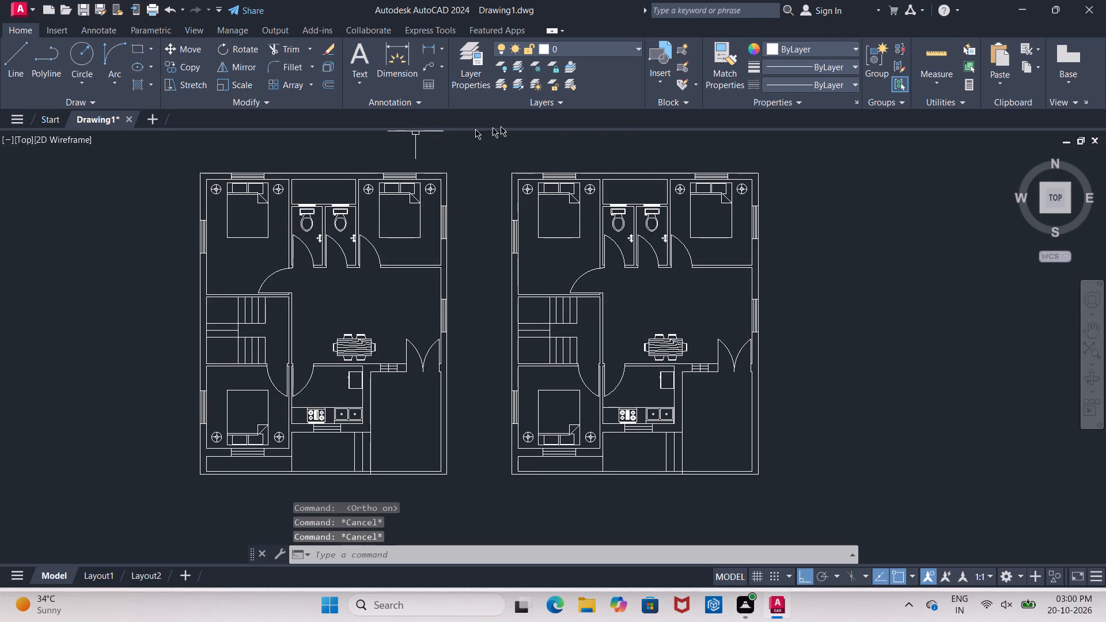
# Erase the bed and both round bedside blocks from the upper-left bedroom of the copied plan.
pyautogui.click(570, 232)
pyautogui.click(545, 239)
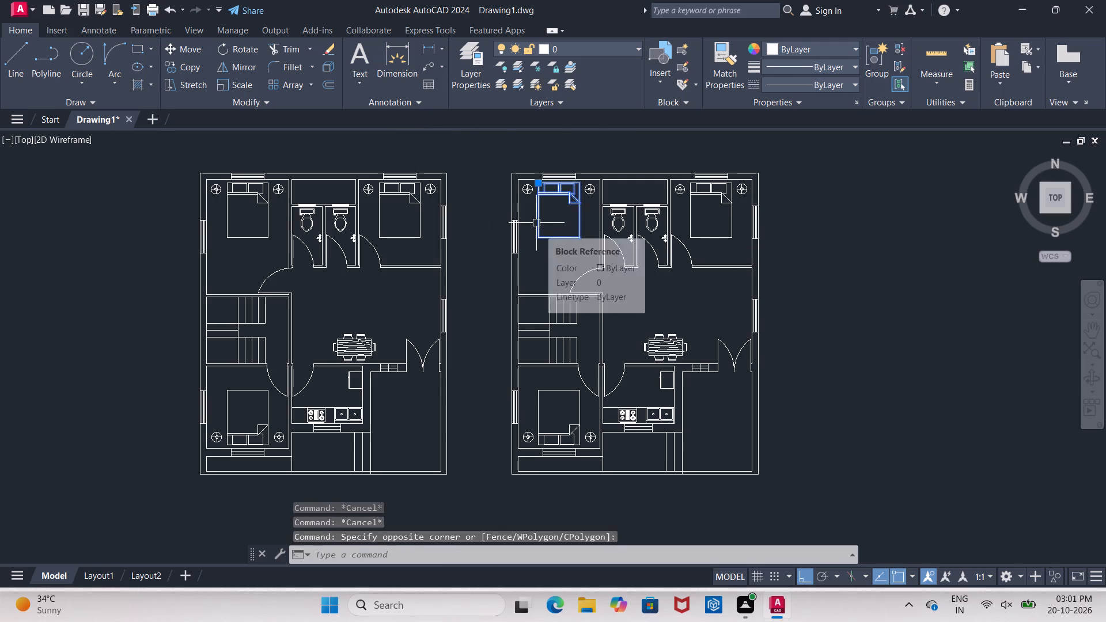
pyautogui.press('Delete')
pyautogui.click(523, 193)
pyautogui.press('Delete')
pyautogui.click(590, 188)
pyautogui.press('Delete')
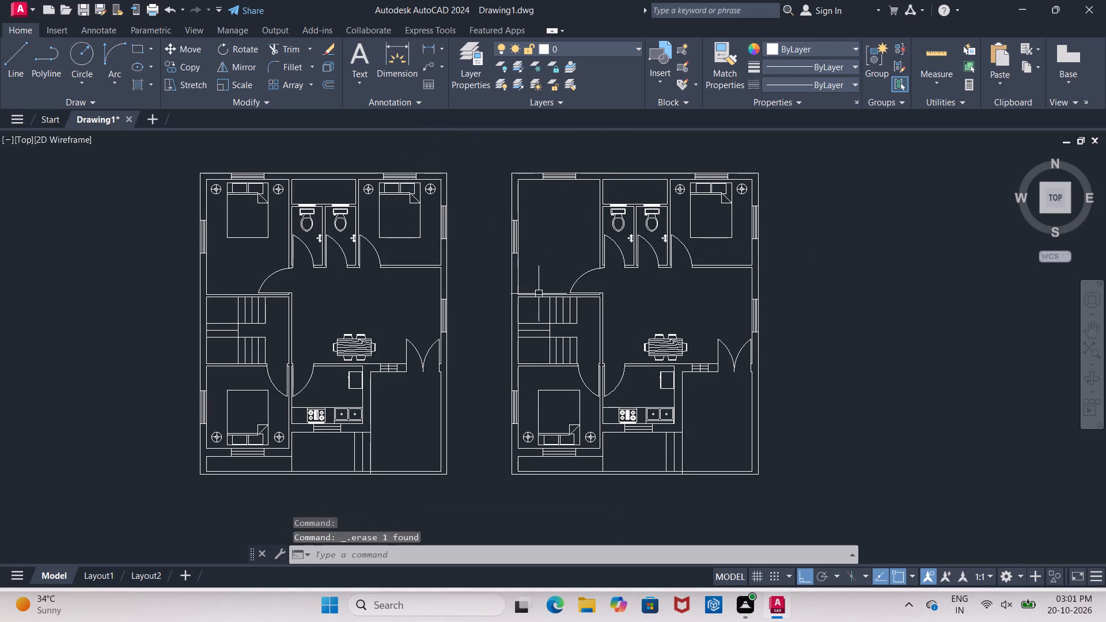
# Erase the toilets from both bathrooms of the copied plan.
pyautogui.click(623, 214)
pyautogui.press('Delete')
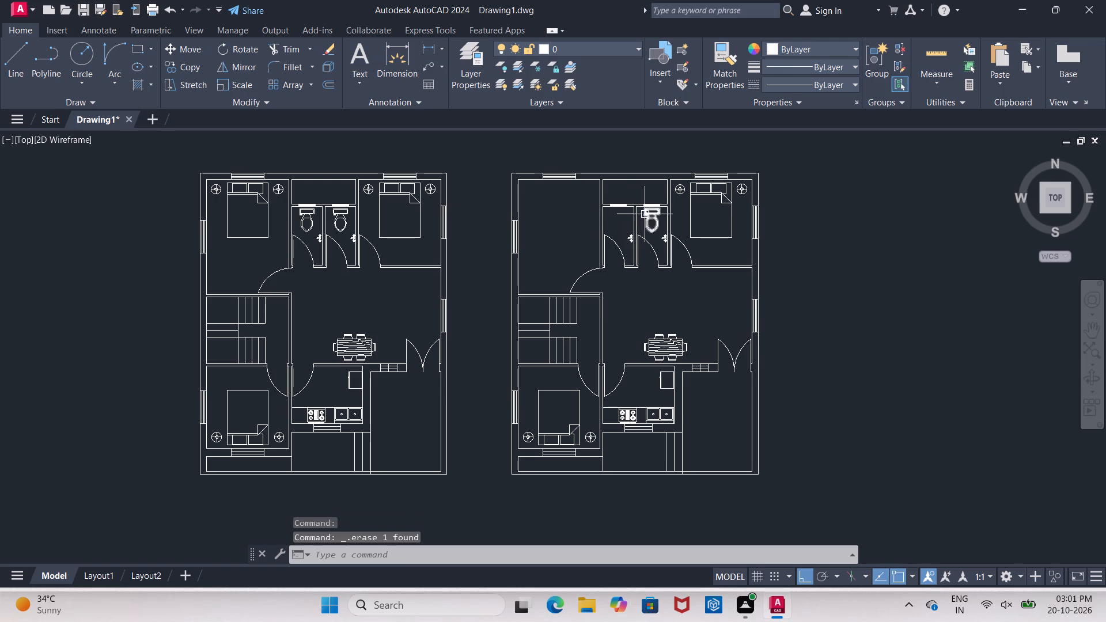
pyautogui.click(645, 214)
pyautogui.press('Delete')
# Erase the bed and both round bedside blocks from the upper-right bedroom of the copied plan.
pyautogui.click(680, 186)
pyautogui.press('Delete')
pyautogui.click(694, 192)
pyautogui.press('Delete')
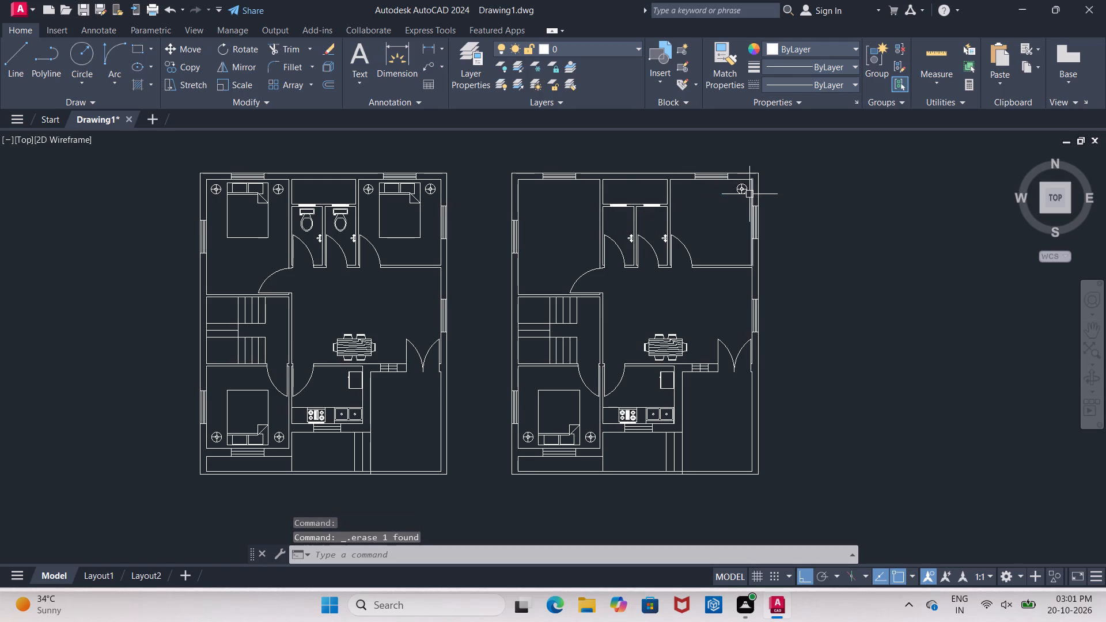
pyautogui.click(743, 191)
pyautogui.press('Delete')
# Erase the dining set from the hall of the copied plan.
pyautogui.click(672, 340)
pyautogui.press('Delete')
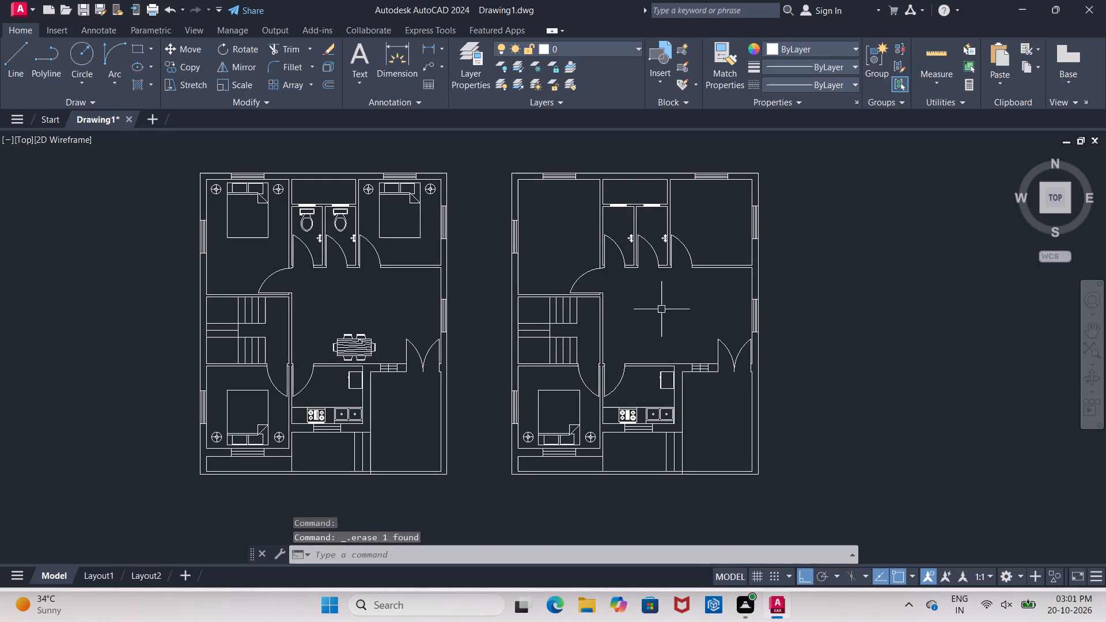
# Erase the small tap fixtures from both bathrooms of the copied plan.
pyautogui.scroll(3, 618, 237)
pyautogui.click(656, 243)
pyautogui.press('Delete')
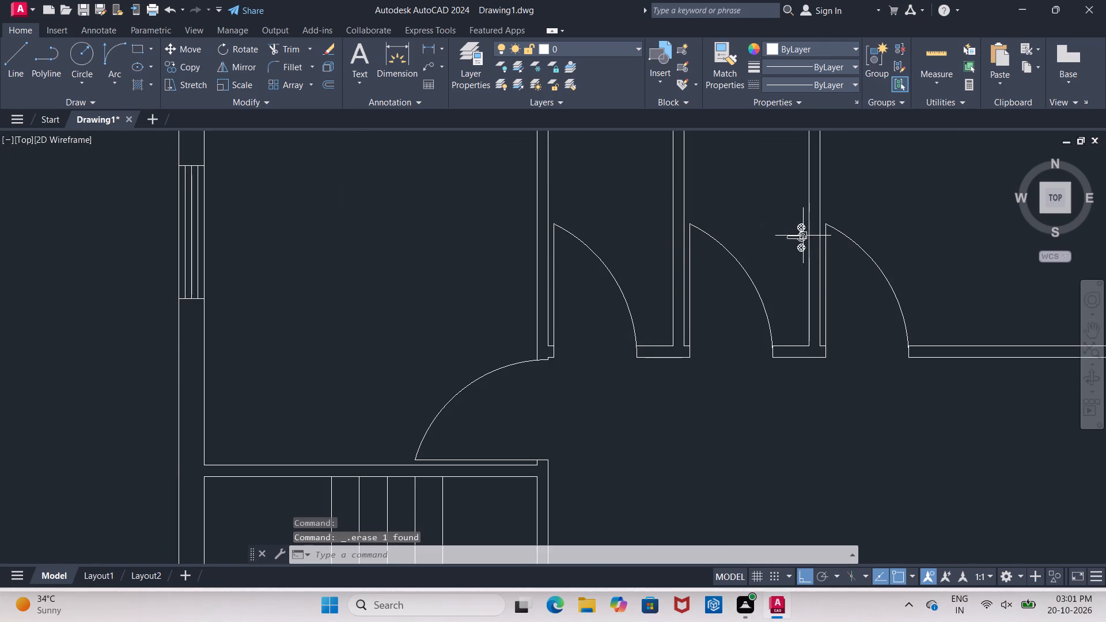
pyautogui.click(794, 238)
pyautogui.press('Delete')
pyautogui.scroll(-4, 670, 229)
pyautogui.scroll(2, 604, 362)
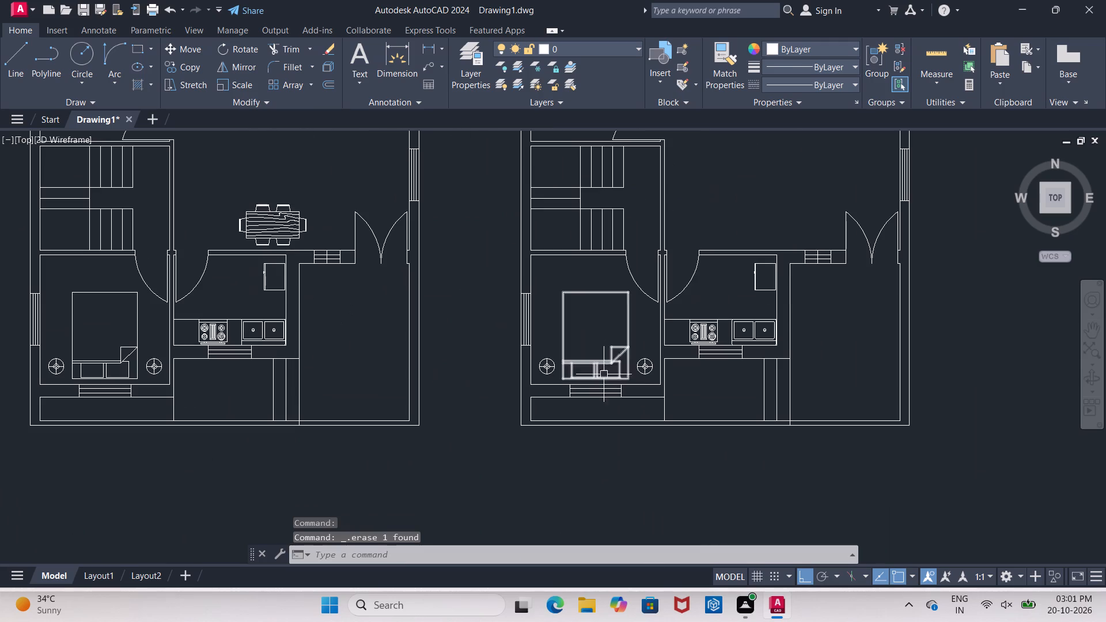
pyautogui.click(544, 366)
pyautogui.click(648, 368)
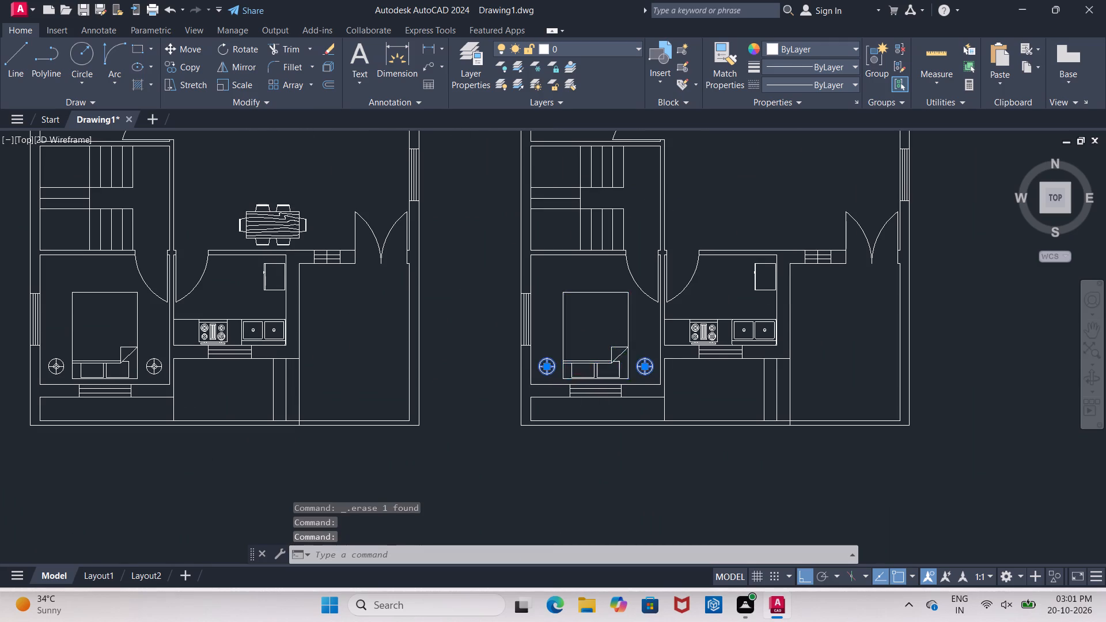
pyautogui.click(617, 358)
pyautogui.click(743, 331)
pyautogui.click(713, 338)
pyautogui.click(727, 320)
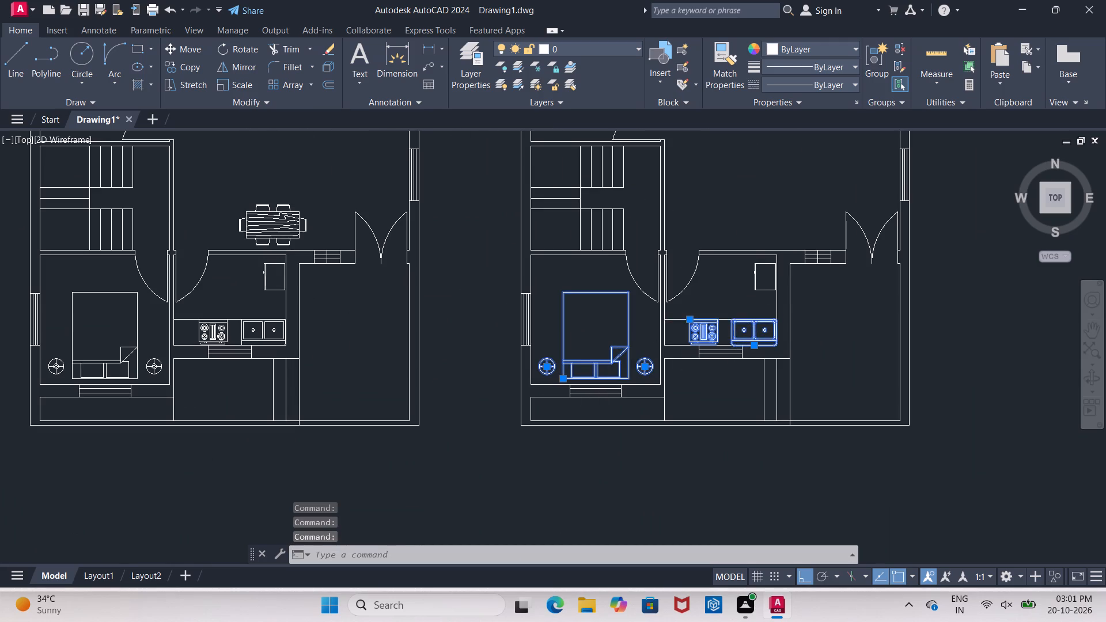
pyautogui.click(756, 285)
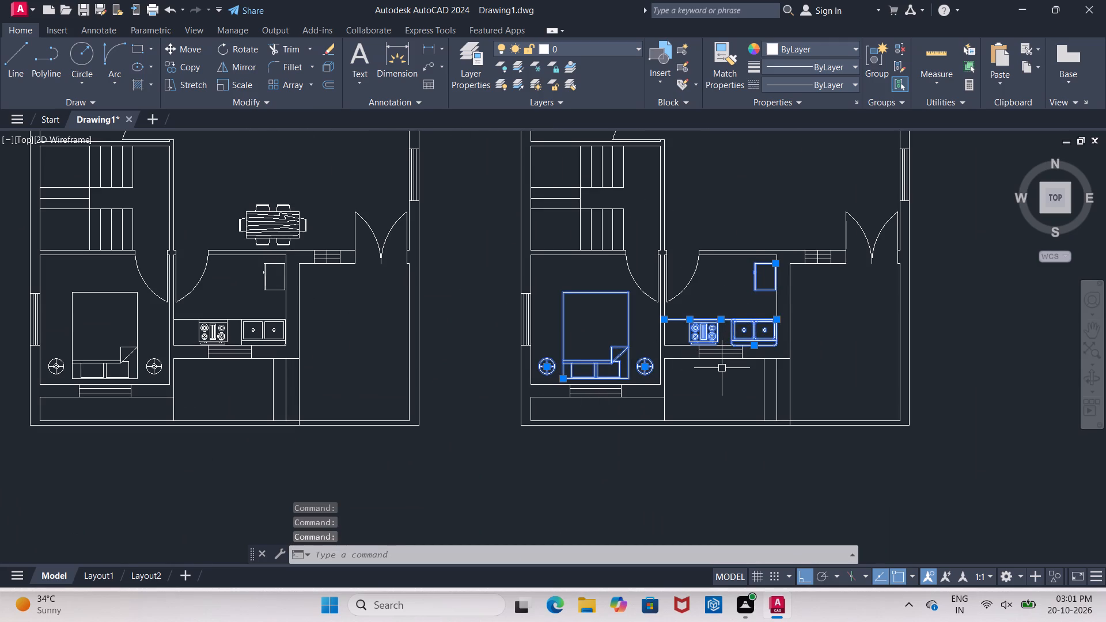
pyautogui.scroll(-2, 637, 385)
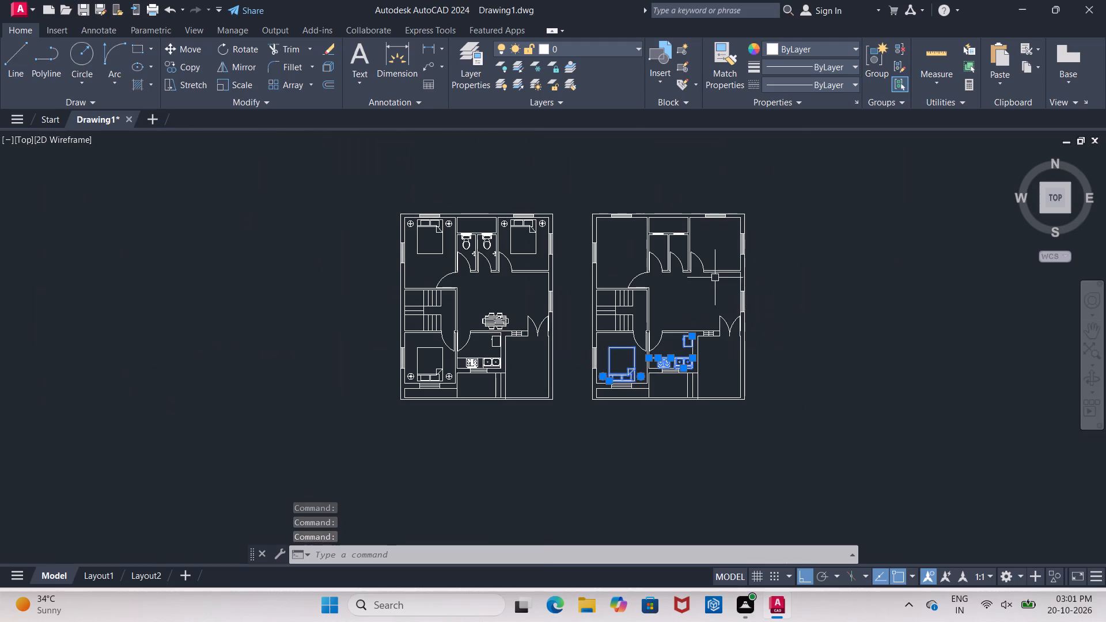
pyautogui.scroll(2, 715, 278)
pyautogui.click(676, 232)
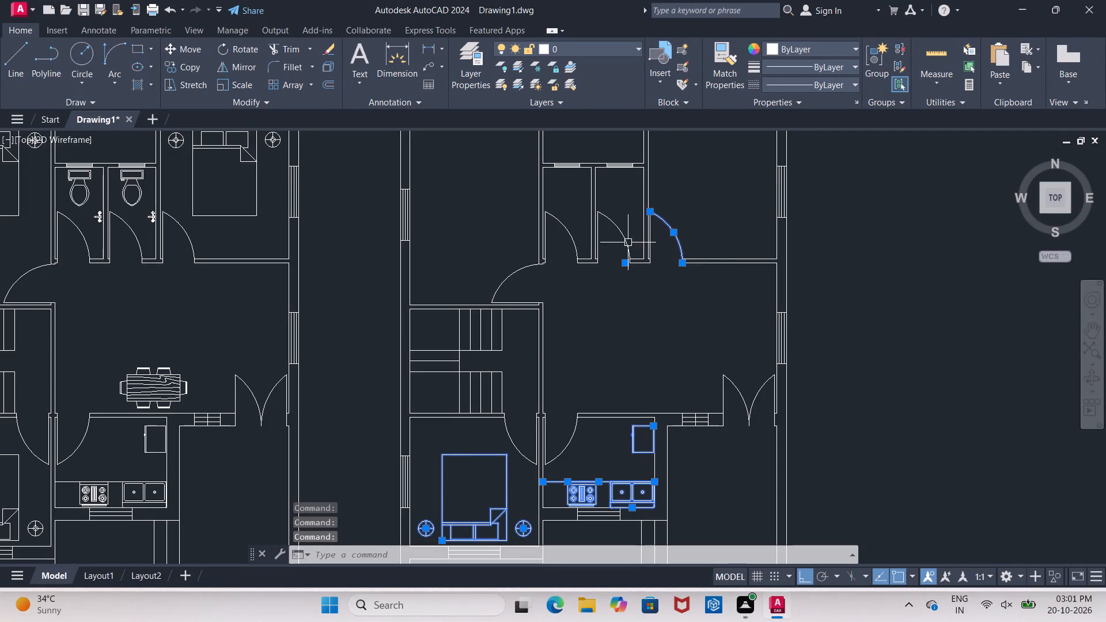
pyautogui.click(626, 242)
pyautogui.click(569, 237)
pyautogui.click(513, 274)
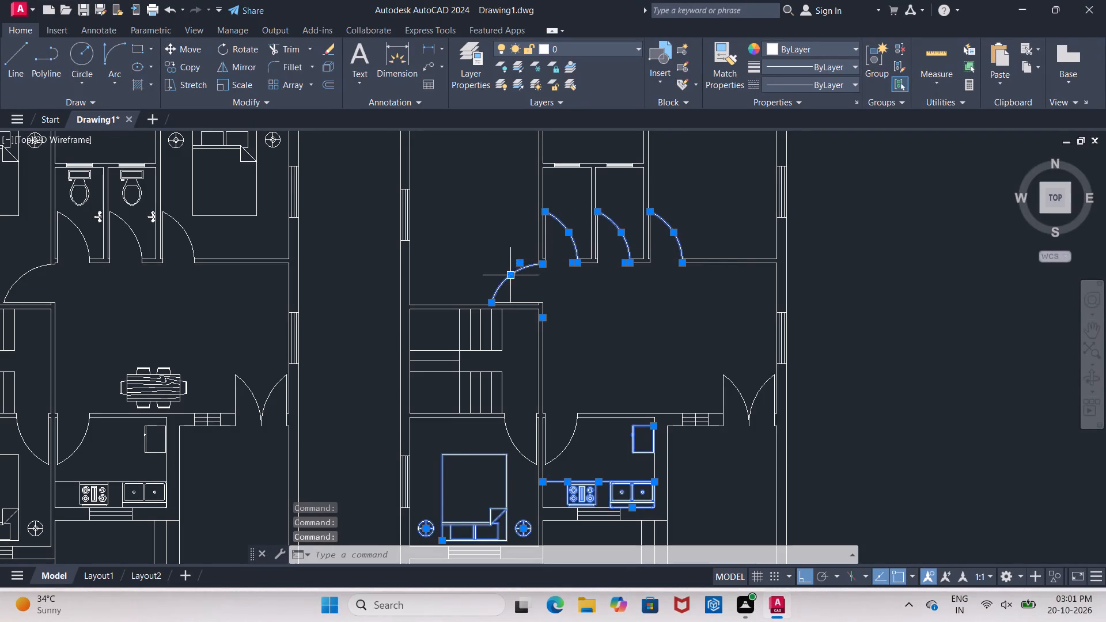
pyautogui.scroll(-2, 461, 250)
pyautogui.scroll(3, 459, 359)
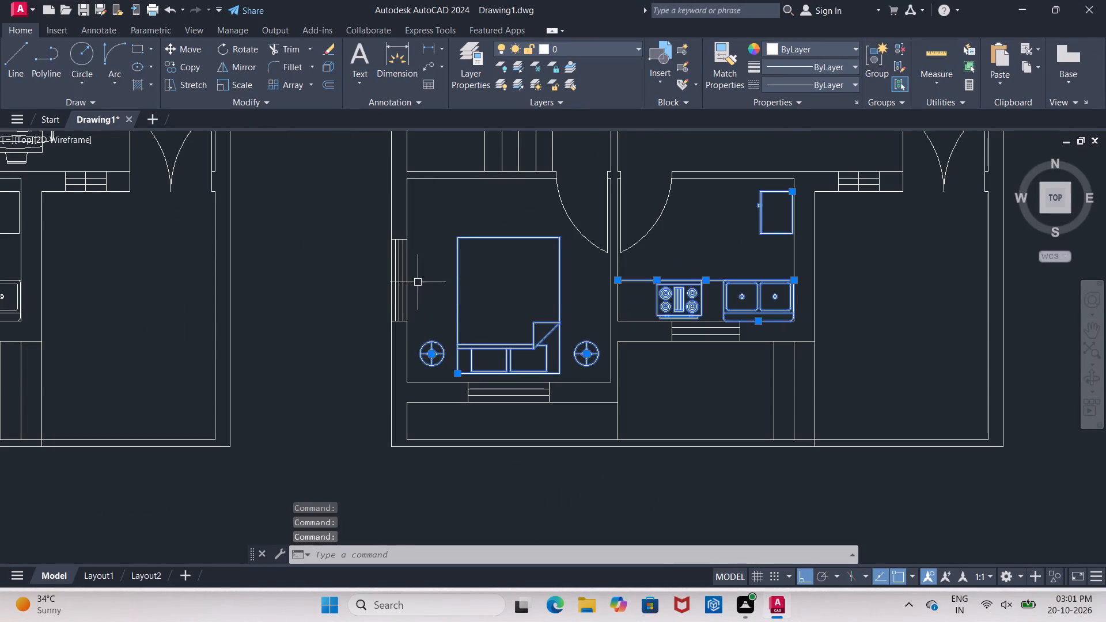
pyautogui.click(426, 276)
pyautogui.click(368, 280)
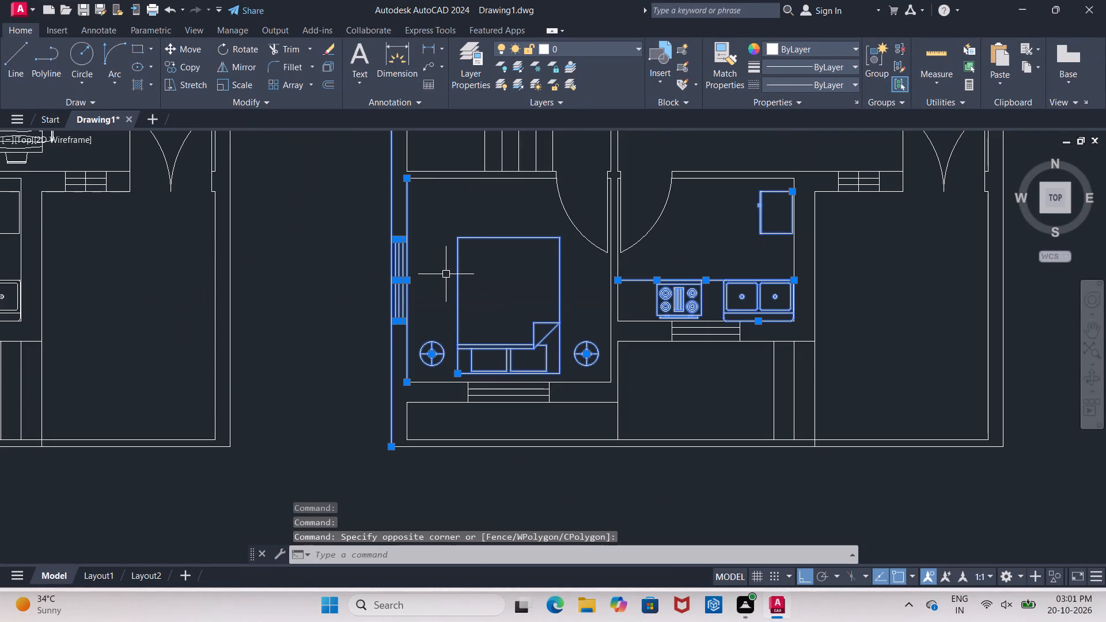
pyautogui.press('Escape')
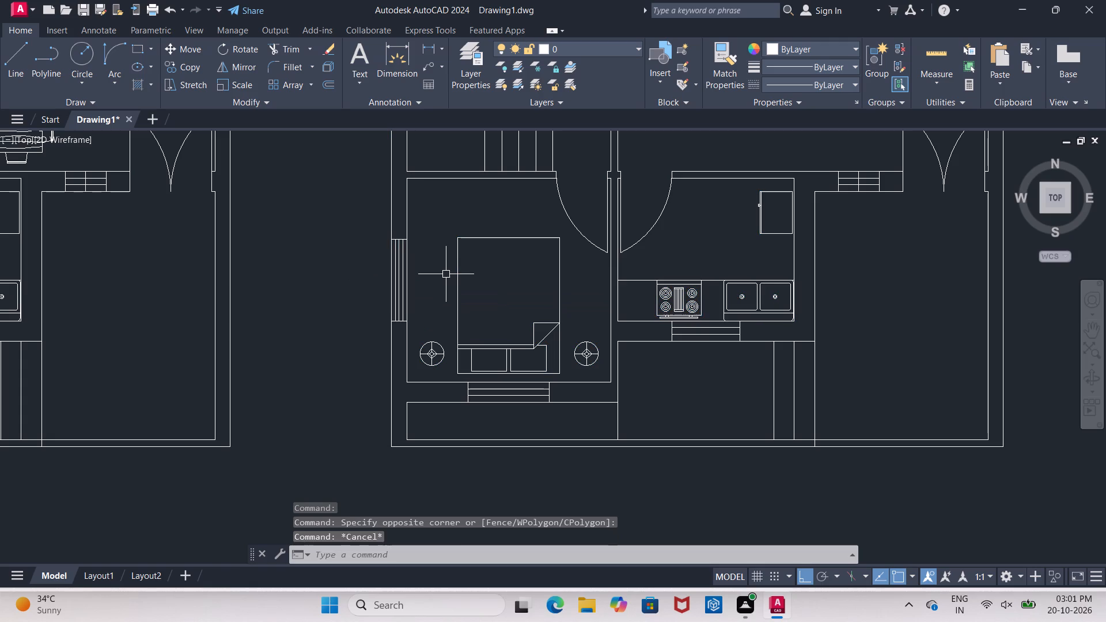
# Erase the lower-left bedroom's bed and round bedside blocks, the kitchen stove and sink, and two hall window lines from the copied plan.
pyautogui.click(549, 331)
pyautogui.click(437, 346)
pyautogui.click(574, 365)
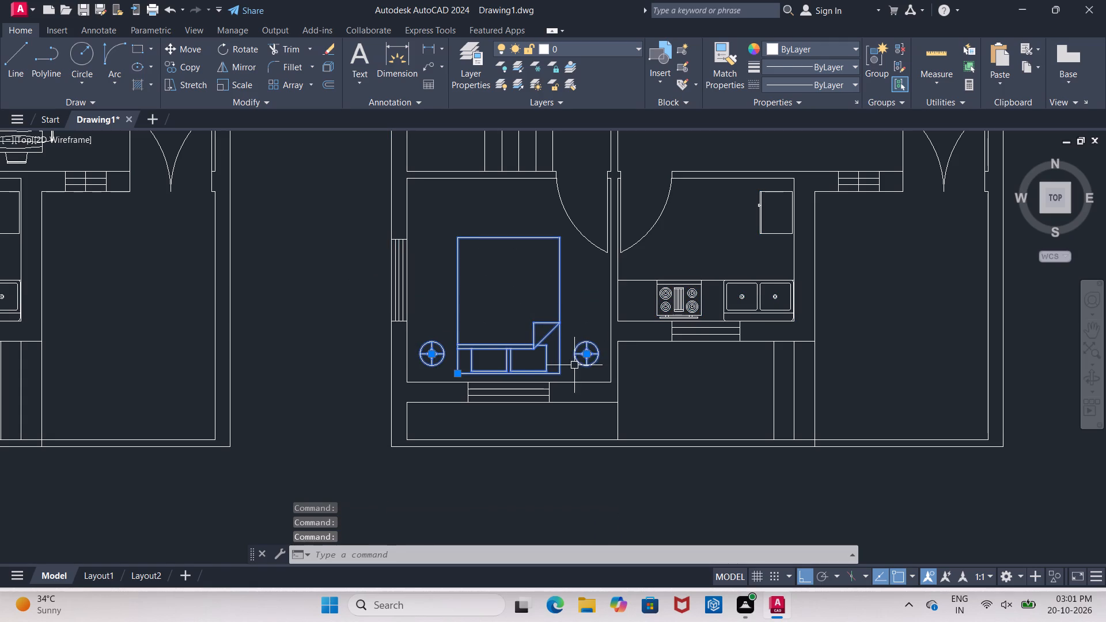
pyautogui.click(725, 306)
pyautogui.click(692, 305)
pyautogui.scroll(-4, 556, 355)
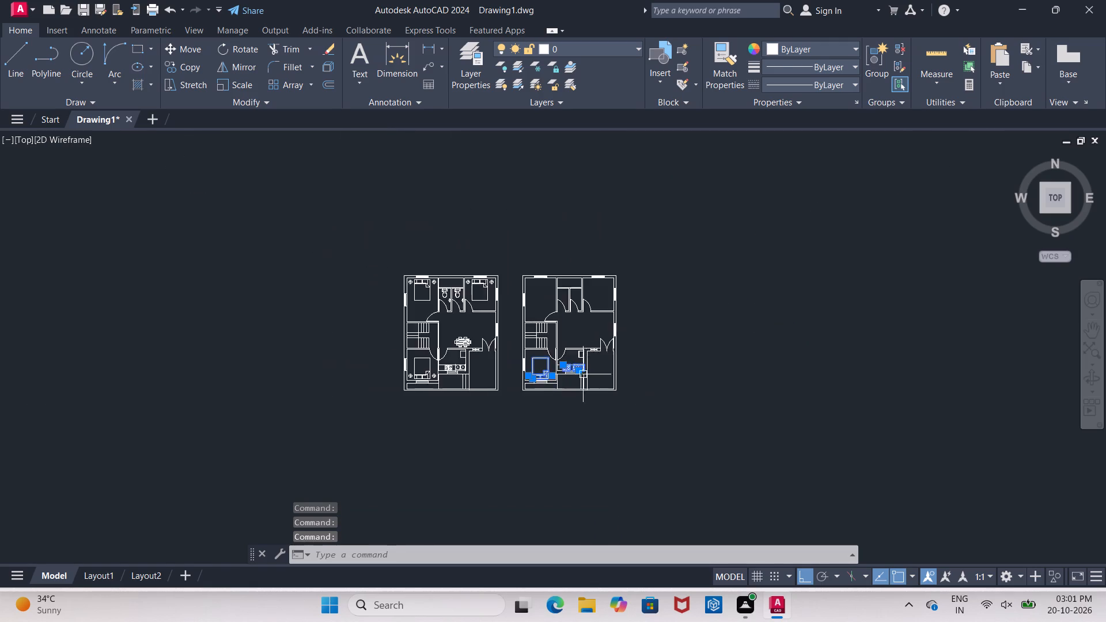
pyautogui.scroll(3, 594, 330)
pyautogui.click(589, 410)
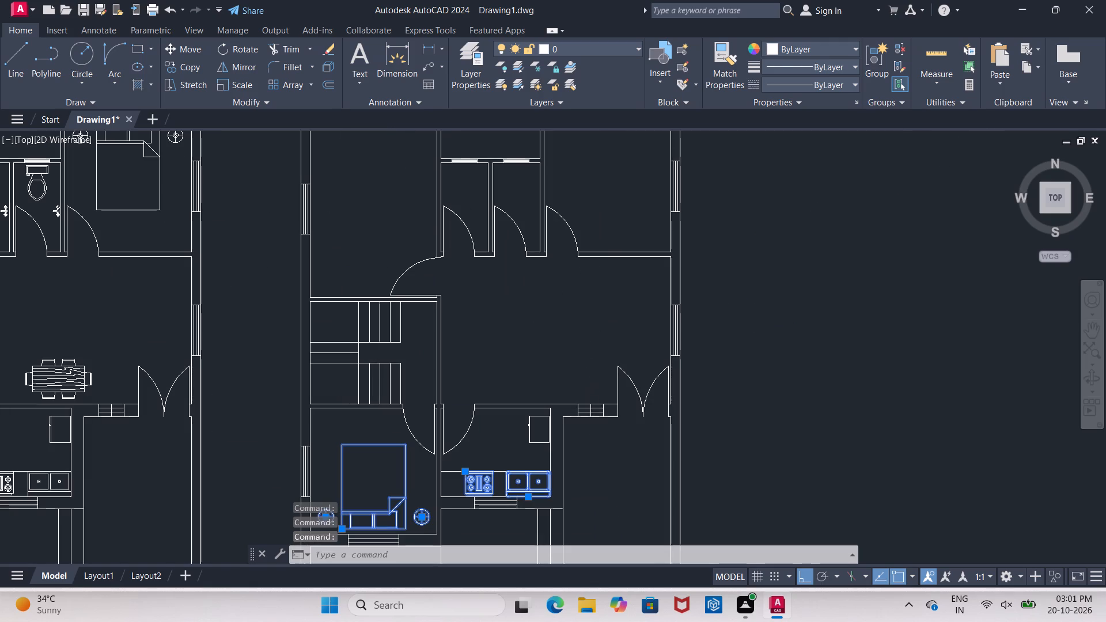
pyautogui.click(581, 409)
pyautogui.press('Delete')
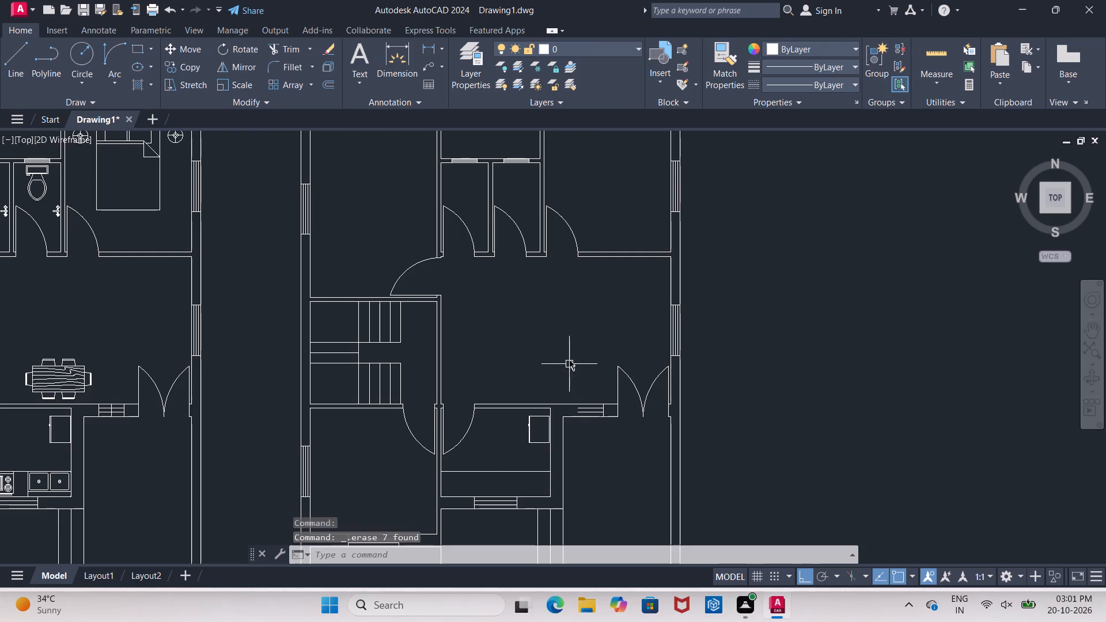
# Erase the refrigerator block and the counter edge line from the copied plan's kitchen.
pyautogui.scroll(-2, 577, 340)
pyautogui.scroll(3, 554, 385)
pyautogui.click(563, 376)
pyautogui.press('Delete')
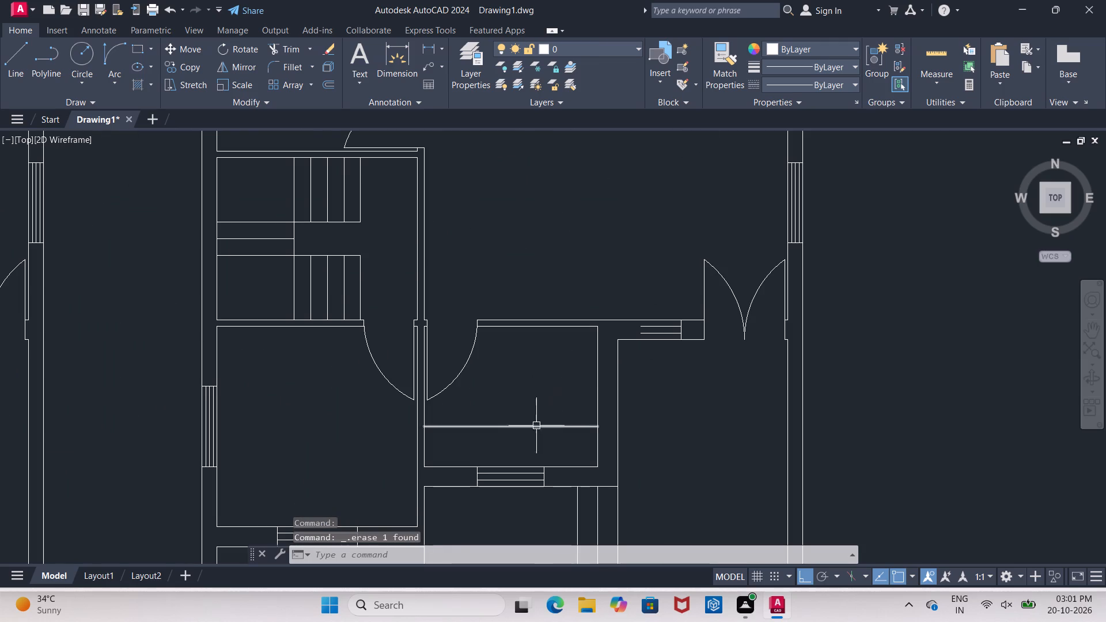
pyautogui.click(536, 432)
pyautogui.press('Delete')
pyautogui.click(536, 422)
pyautogui.press('Delete')
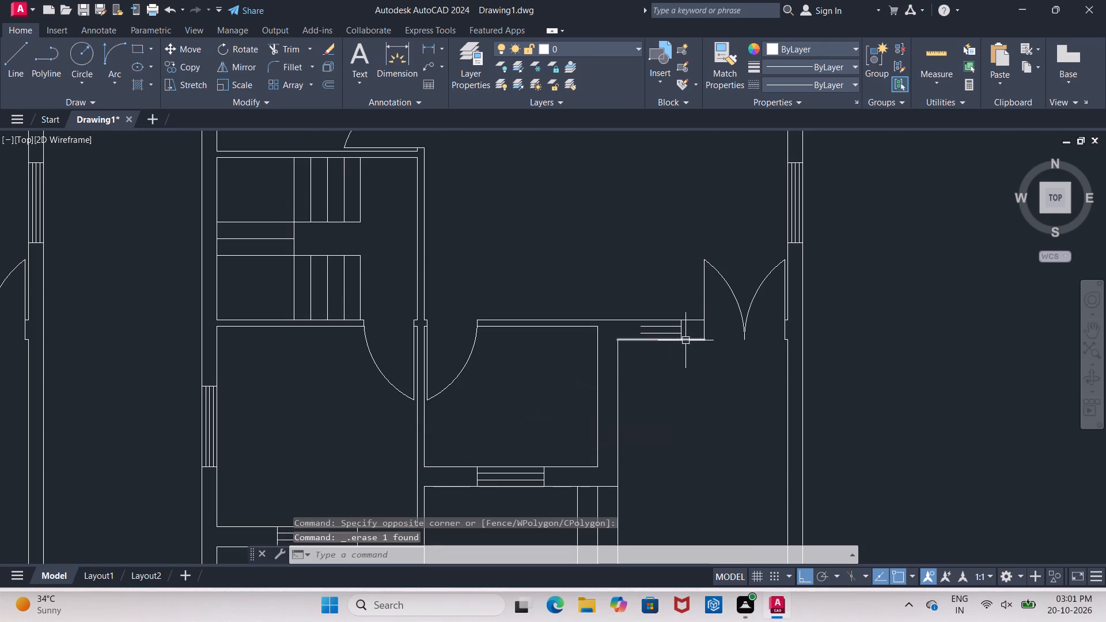
# Erase the three remaining lines of the window beside the double door in the copied plan.
pyautogui.scroll(4, 671, 331)
pyautogui.click(665, 306)
pyautogui.click(647, 350)
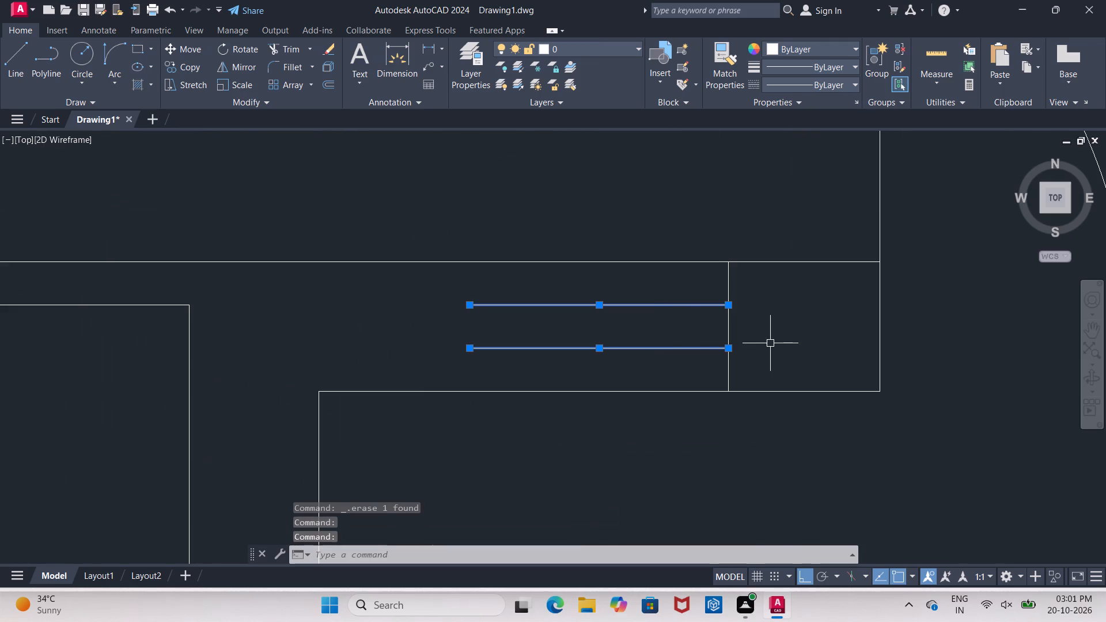
pyautogui.click(727, 325)
pyautogui.press('Delete')
# Erase the double entrance door's two swing arcs and both leaf lines from the copied plan.
pyautogui.scroll(-4, 479, 343)
pyautogui.scroll(3, 581, 347)
pyautogui.click(581, 335)
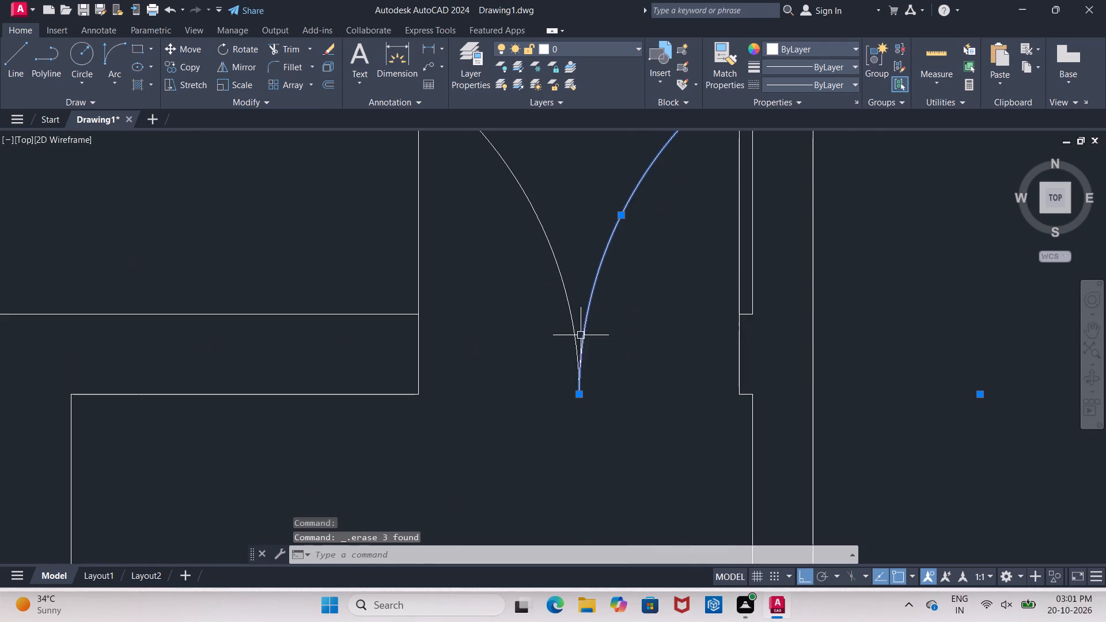
pyautogui.click(572, 339)
pyautogui.press('Delete')
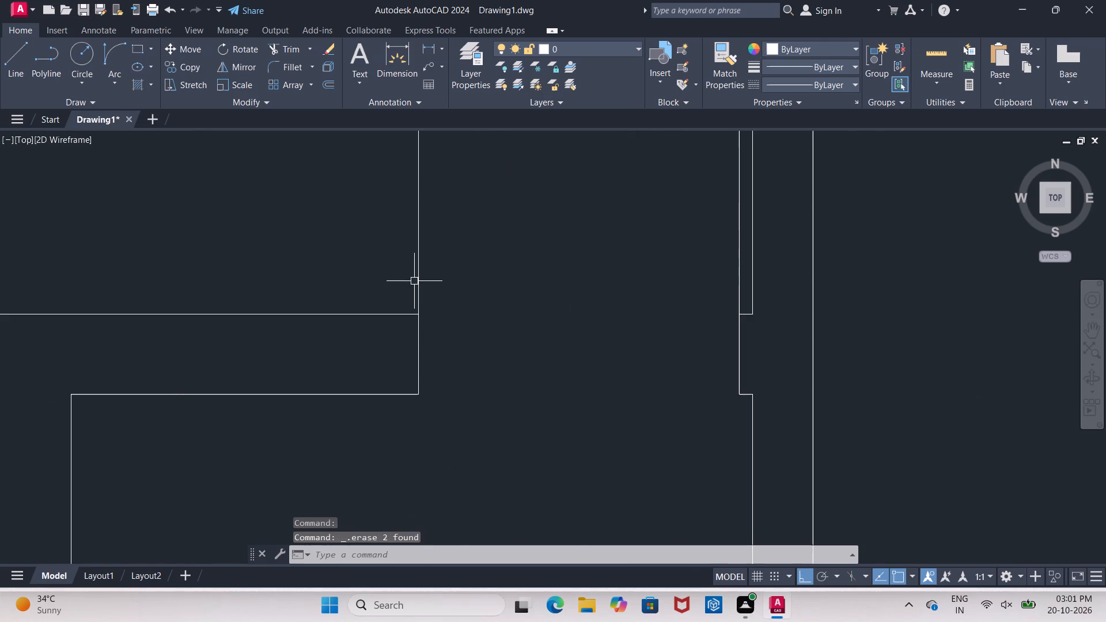
pyautogui.click(414, 277)
pyautogui.click(429, 275)
pyautogui.moveTo(439, 274); pyautogui.dragTo(434, 274)
pyautogui.click(392, 271)
pyautogui.press('Delete')
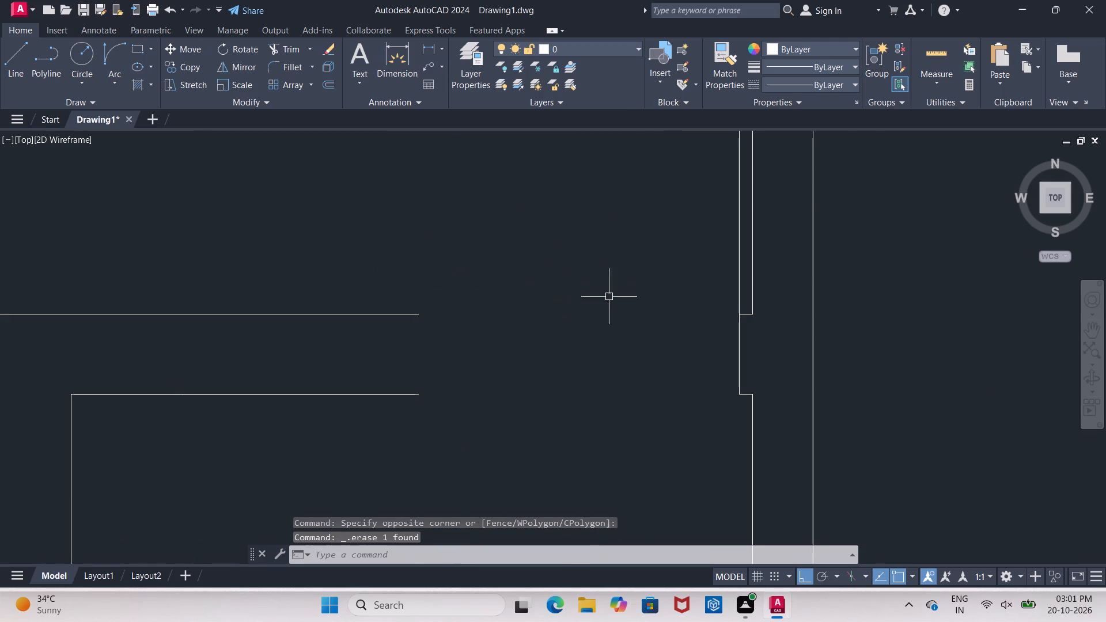
pyautogui.scroll(-3, 628, 294)
pyautogui.click(653, 274)
pyautogui.press('Delete')
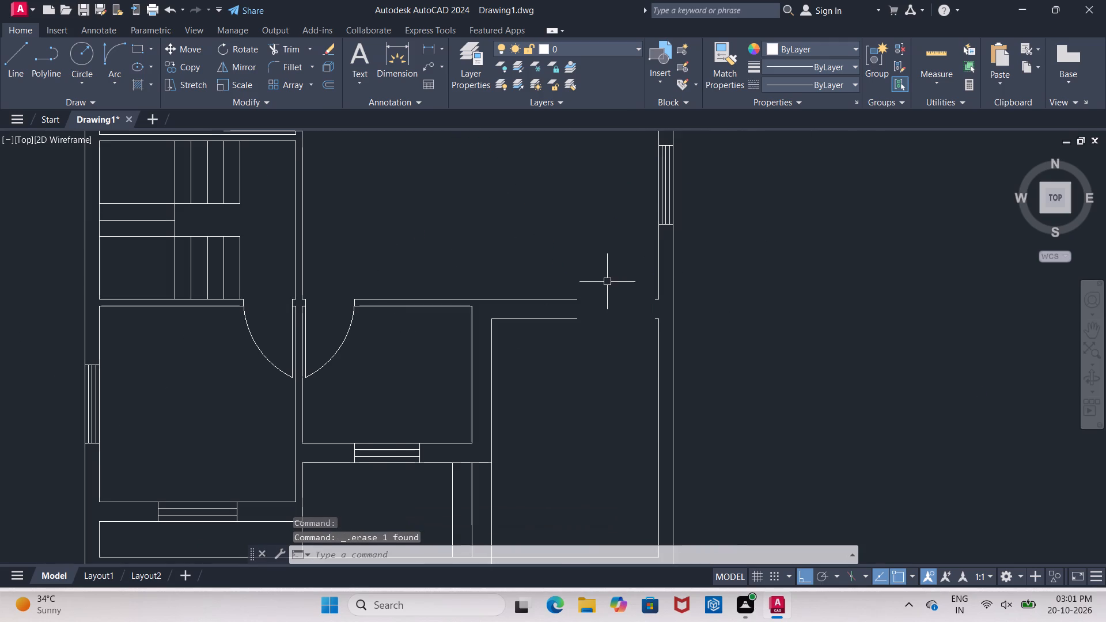
# Erase the window in the kitchen's lower wall of the copied plan, including its end lines and both pane lines.
pyautogui.scroll(-3, 600, 285)
pyautogui.scroll(4, 551, 376)
pyautogui.scroll(-3, 532, 369)
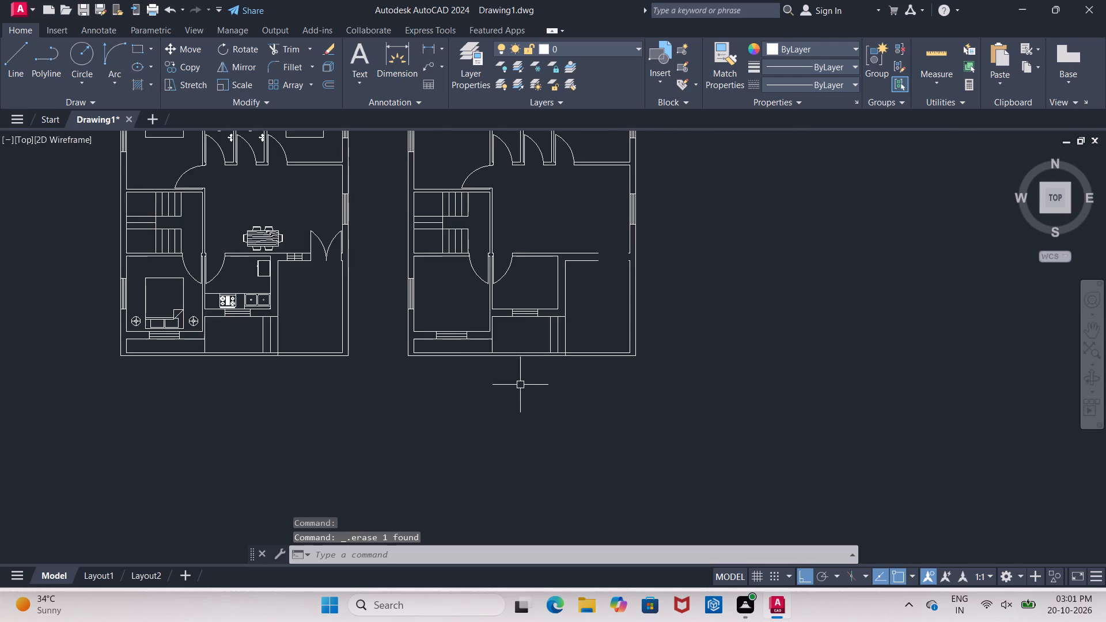
pyautogui.scroll(1, 469, 335)
pyautogui.scroll(3, 567, 318)
pyautogui.click(639, 236)
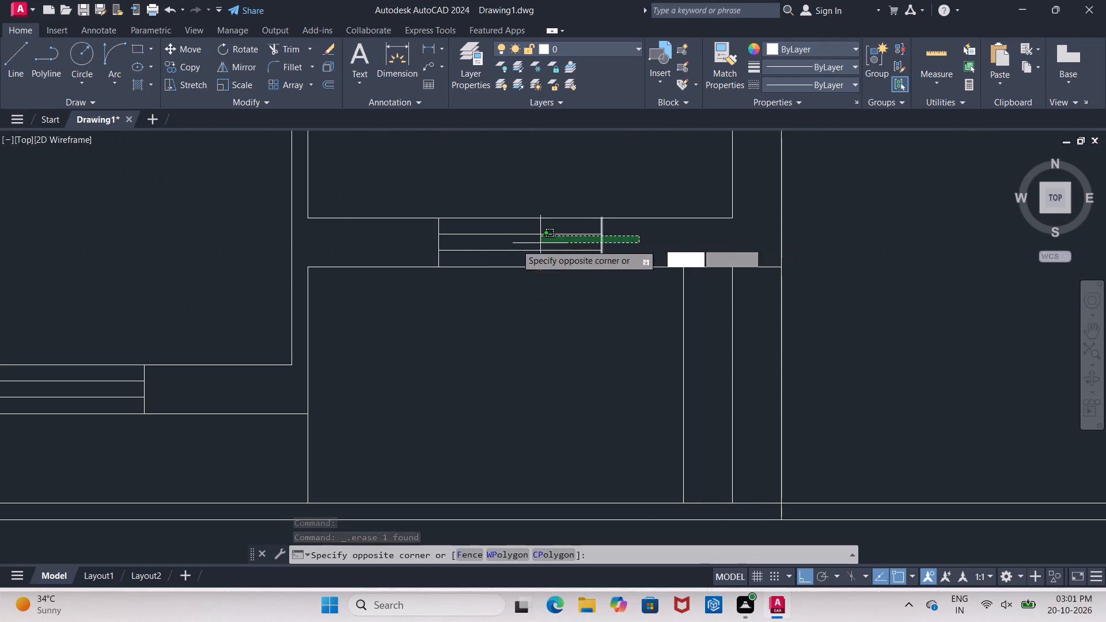
pyautogui.click(403, 257)
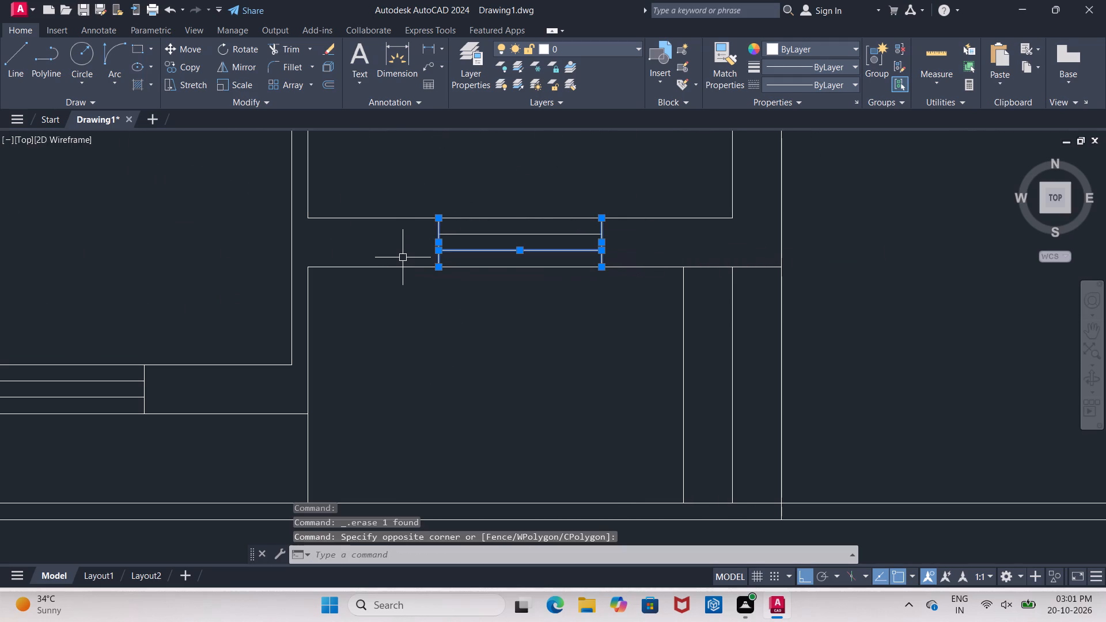
pyautogui.press('Delete')
pyautogui.click(500, 236)
pyautogui.press('Delete')
# Erase the lower-wall and left-wall windows of the lower-left bedroom in the copied plan, keeping the wall lines.
pyautogui.scroll(-3, 517, 241)
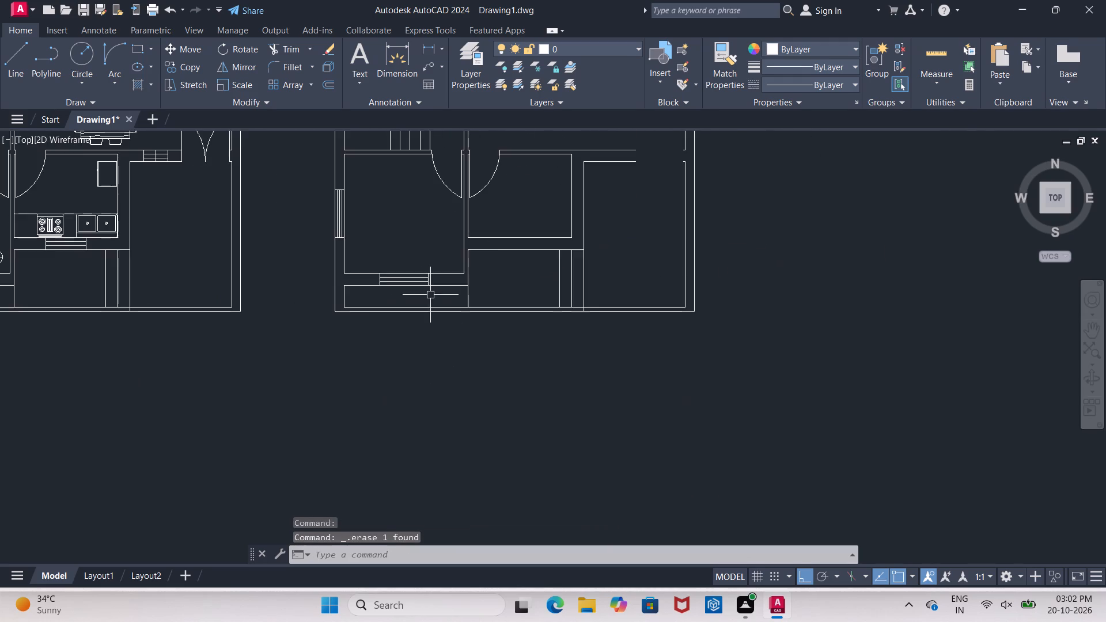
pyautogui.scroll(3, 421, 296)
pyautogui.moveTo(474, 287); pyautogui.dragTo(469, 278)
pyautogui.click(221, 182)
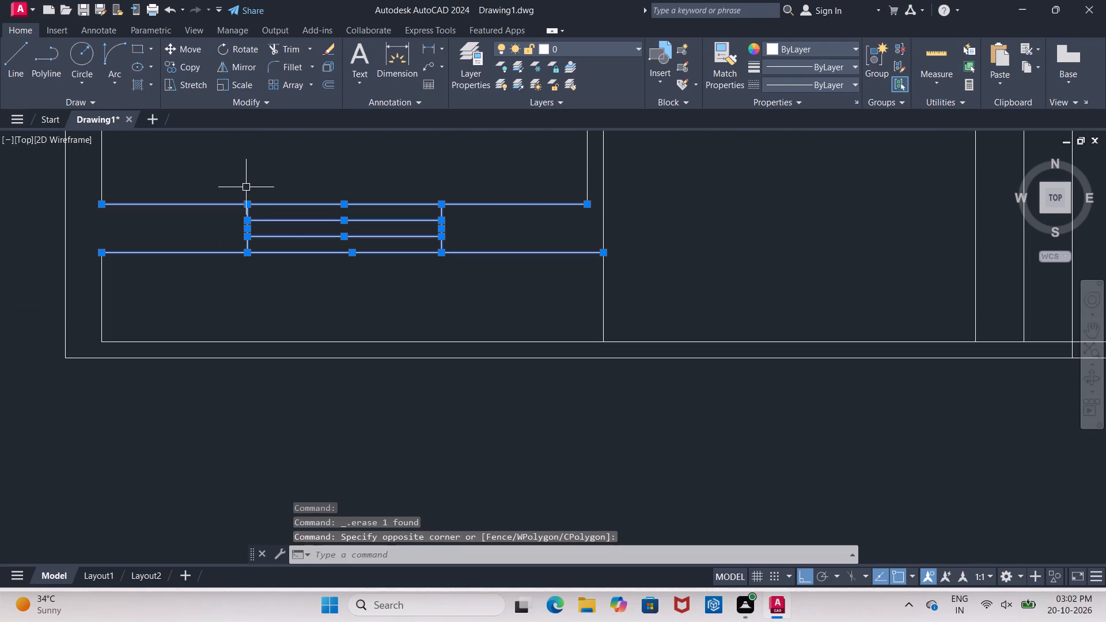
pyautogui.press('Escape')
pyautogui.moveTo(222, 180); pyautogui.dragTo(229, 182)
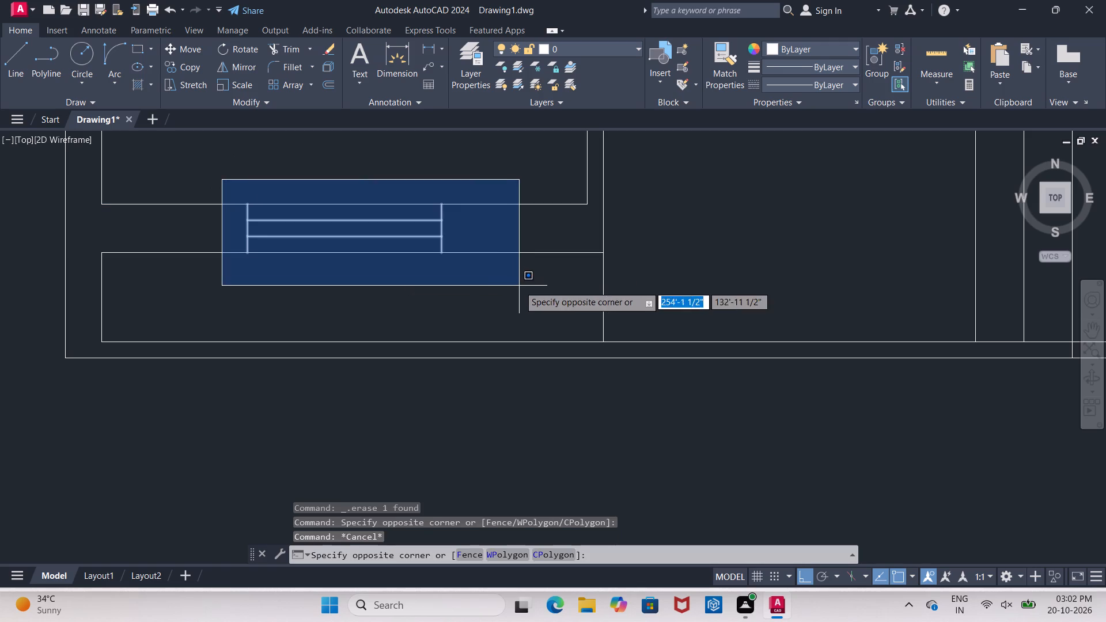
pyautogui.click(520, 286)
pyautogui.press('Delete')
pyautogui.scroll(-2, 517, 298)
pyautogui.scroll(-2, 468, 252)
pyautogui.scroll(3, 430, 219)
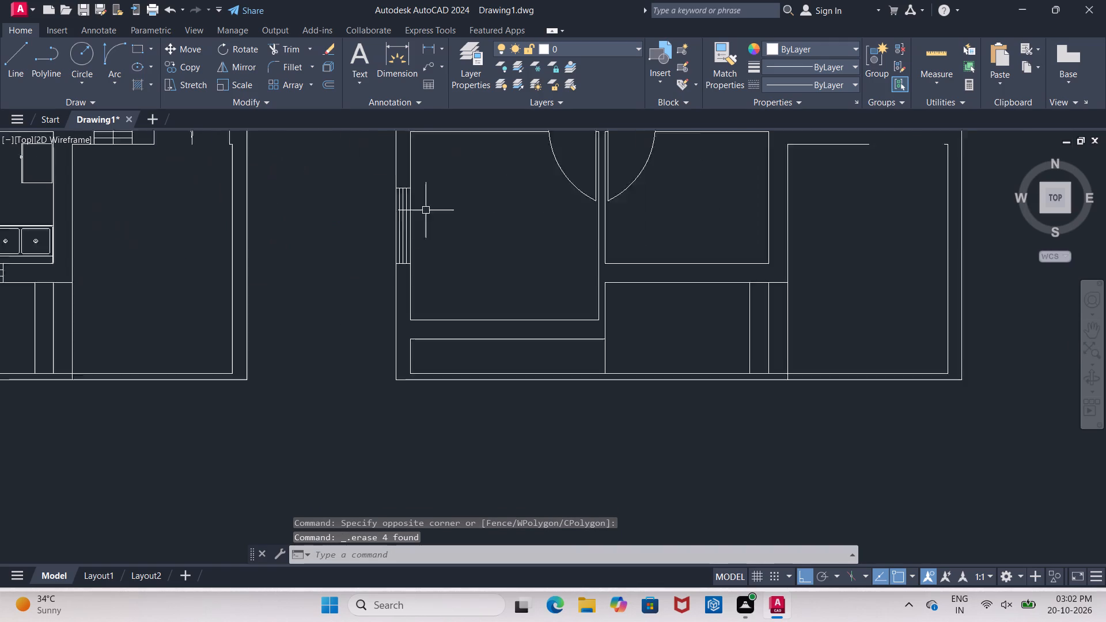
pyautogui.click(320, 150)
pyautogui.click(481, 328)
pyautogui.press('Delete')
# Erase the left-wall and top-wall windows of the upper-left bedroom in the copied plan.
pyautogui.scroll(-4, 485, 328)
pyautogui.scroll(1, 484, 233)
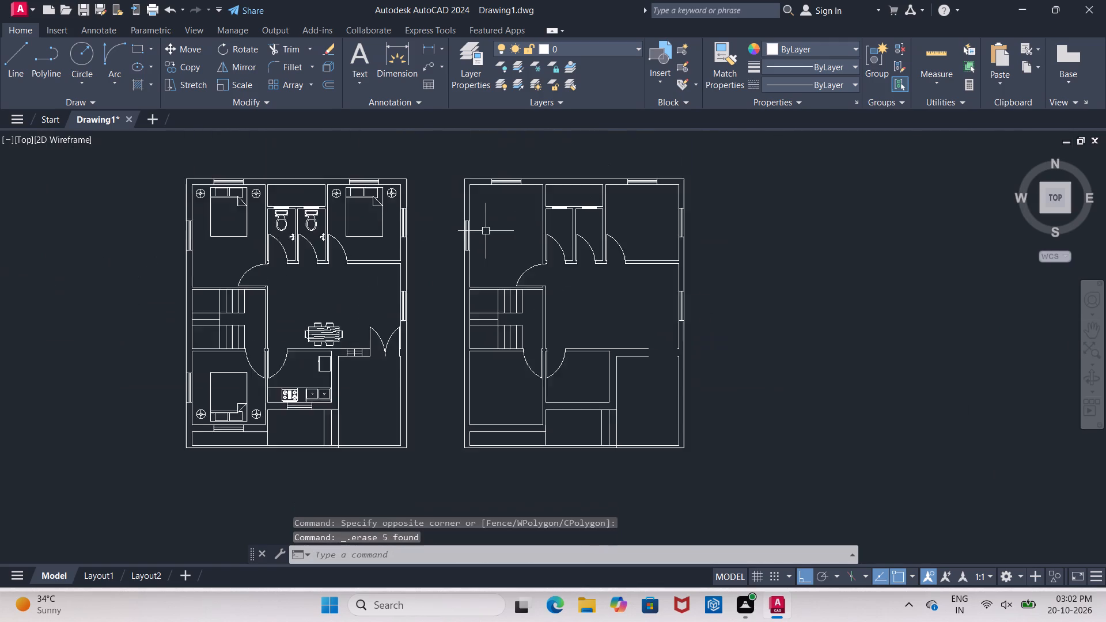
pyautogui.scroll(2, 487, 226)
pyautogui.moveTo(387, 204); pyautogui.dragTo(393, 206)
pyautogui.click(512, 334)
pyautogui.press('Delete')
pyautogui.scroll(-3, 498, 267)
pyautogui.scroll(1, 499, 231)
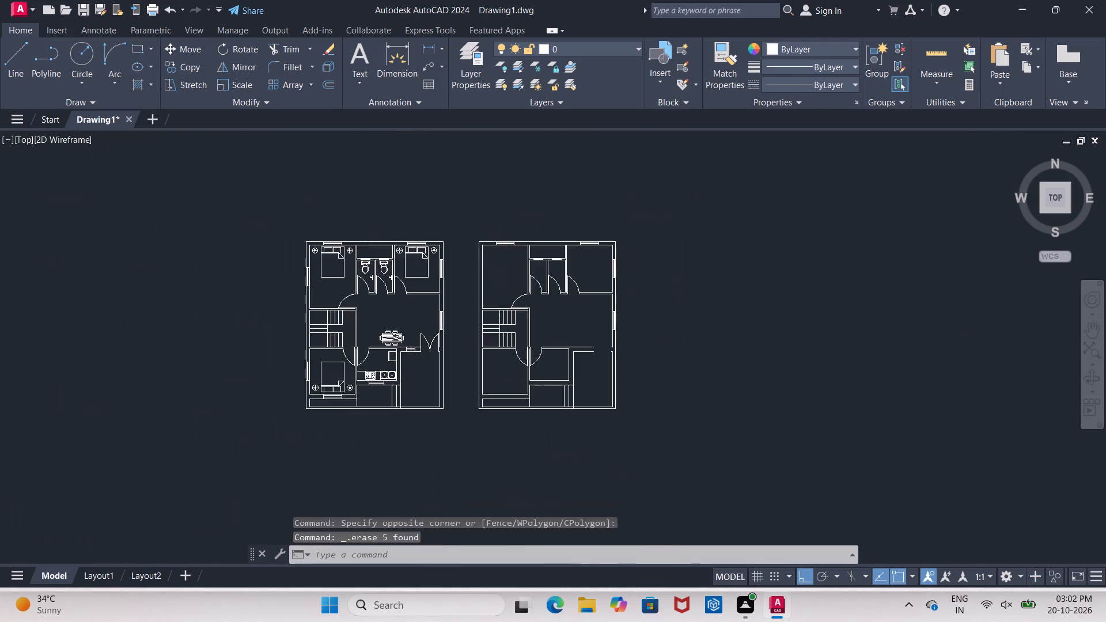
pyautogui.scroll(1, 499, 231)
pyautogui.click(446, 244)
pyautogui.click(554, 291)
pyautogui.press('Delete')
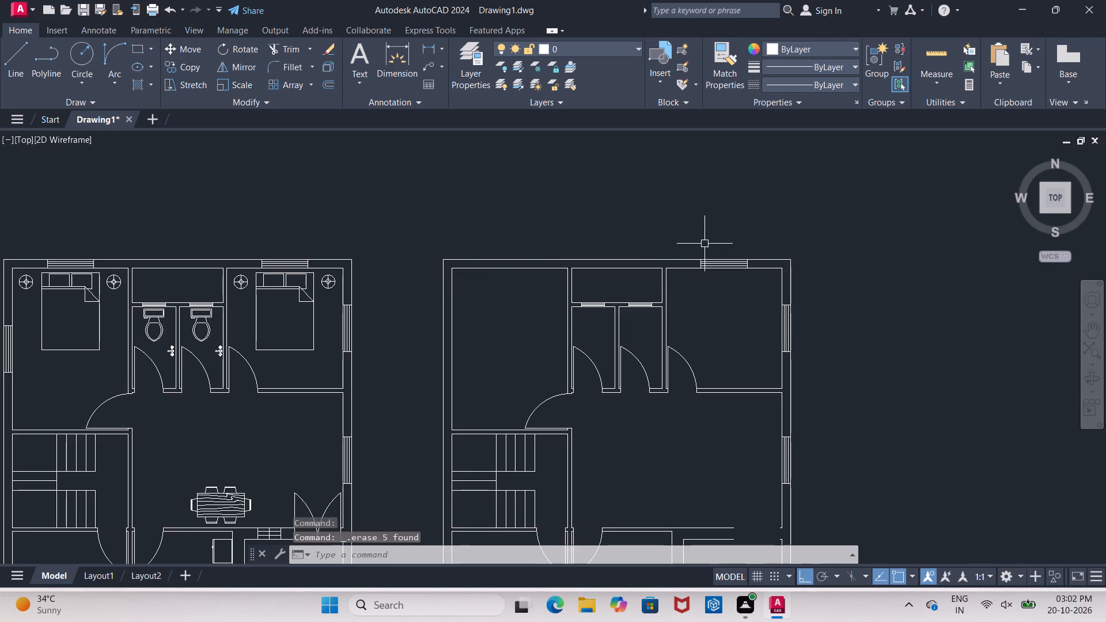
# Erase the top-wall and right-wall windows of the upper-right bedroom in the copied plan.
pyautogui.click(678, 246)
pyautogui.click(771, 299)
pyautogui.press('Delete')
pyautogui.click(763, 298)
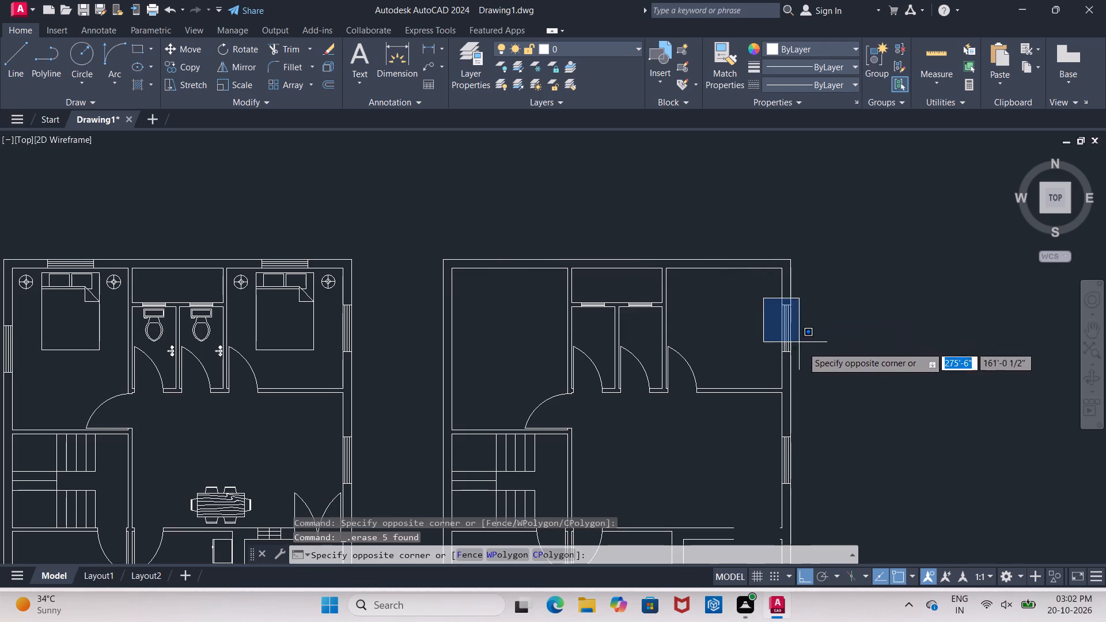
pyautogui.click(819, 376)
pyautogui.press('Delete')
# Erase the window in the hall's right outer wall of the copied plan.
pyautogui.scroll(-2, 647, 244)
pyautogui.scroll(2, 699, 327)
pyautogui.click(668, 293)
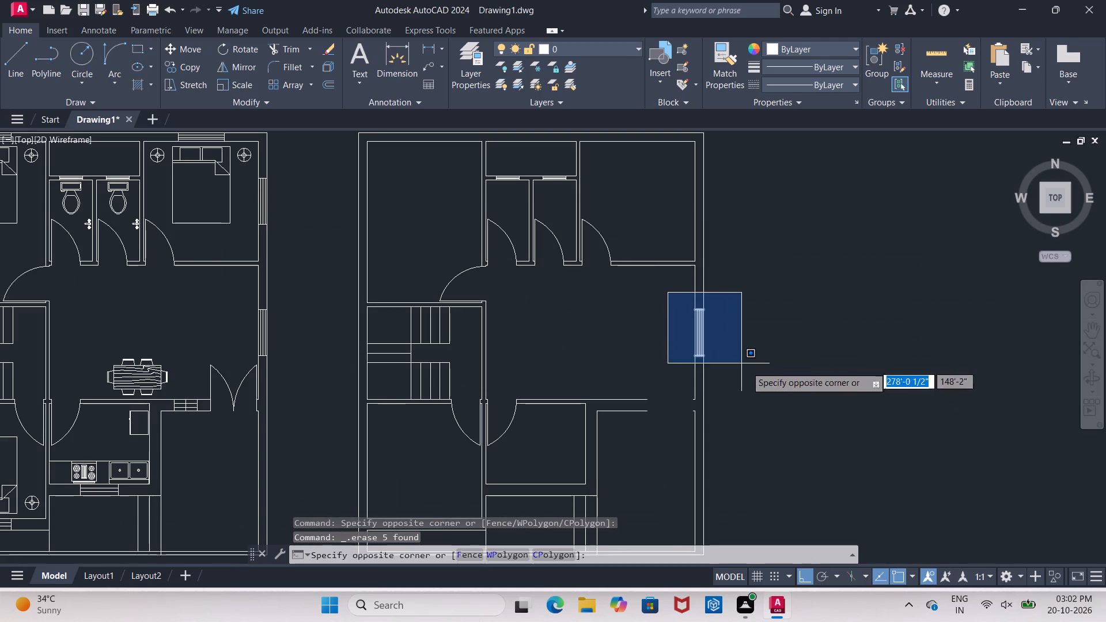
pyautogui.click(751, 371)
pyautogui.press('Delete')
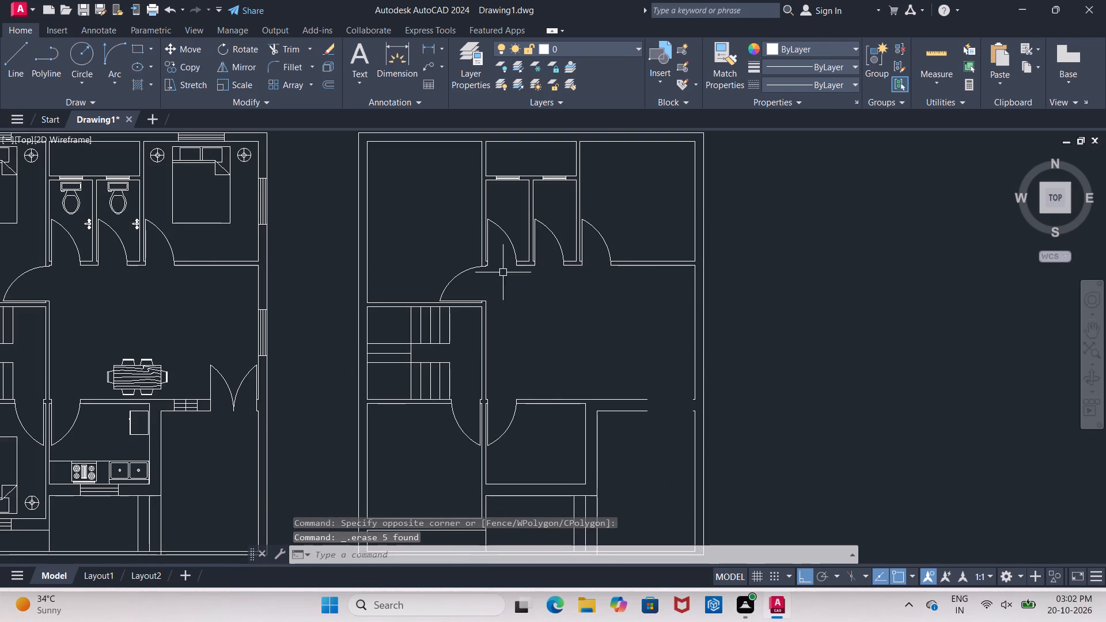
# Erase the two ventilator windows in the top walls of the toilets in the copied plan.
pyautogui.scroll(2, 503, 191)
pyautogui.click(478, 152)
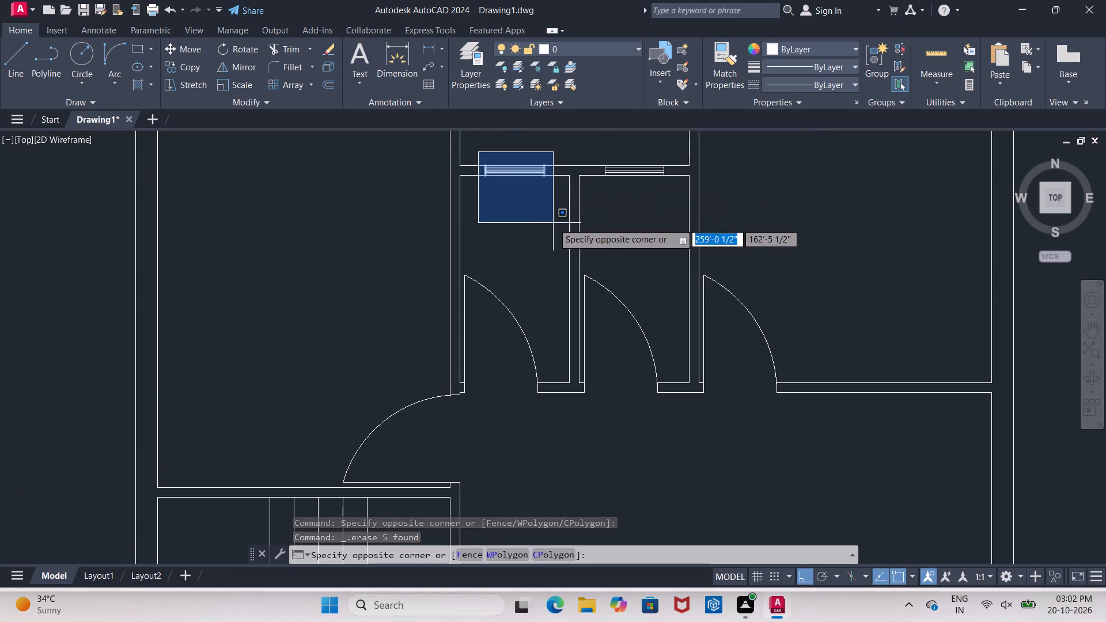
pyautogui.click(553, 223)
pyautogui.press('Delete')
pyautogui.click(588, 154)
pyautogui.click(679, 218)
pyautogui.press('Delete')
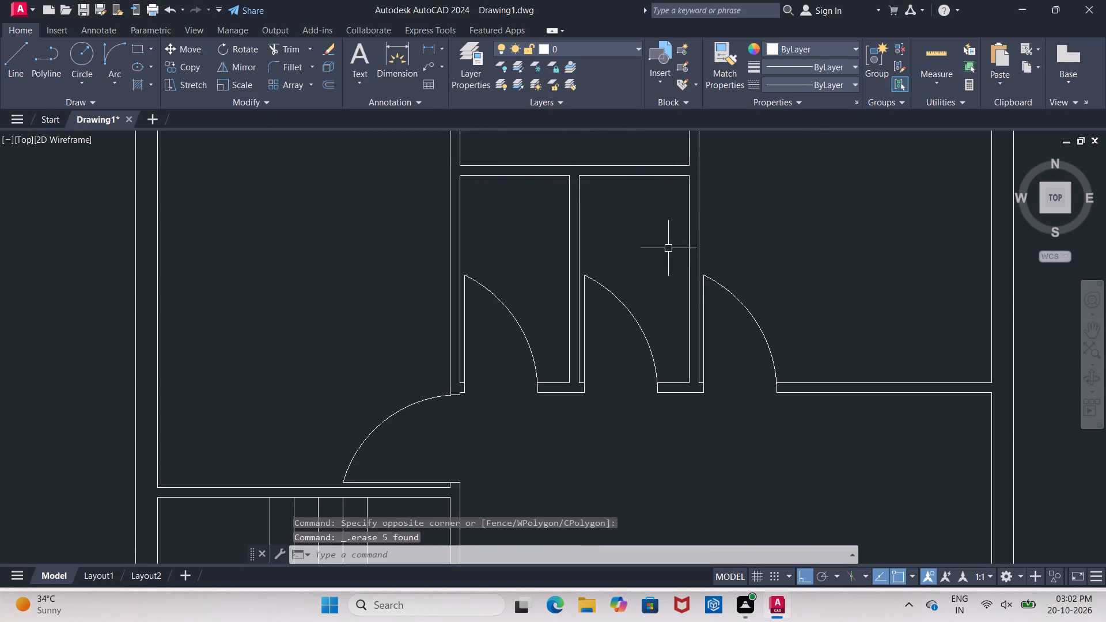
# Erase the doors and jamb lines of the two toilets and both upper bedrooms in the copied plan.
pyautogui.click(429, 264)
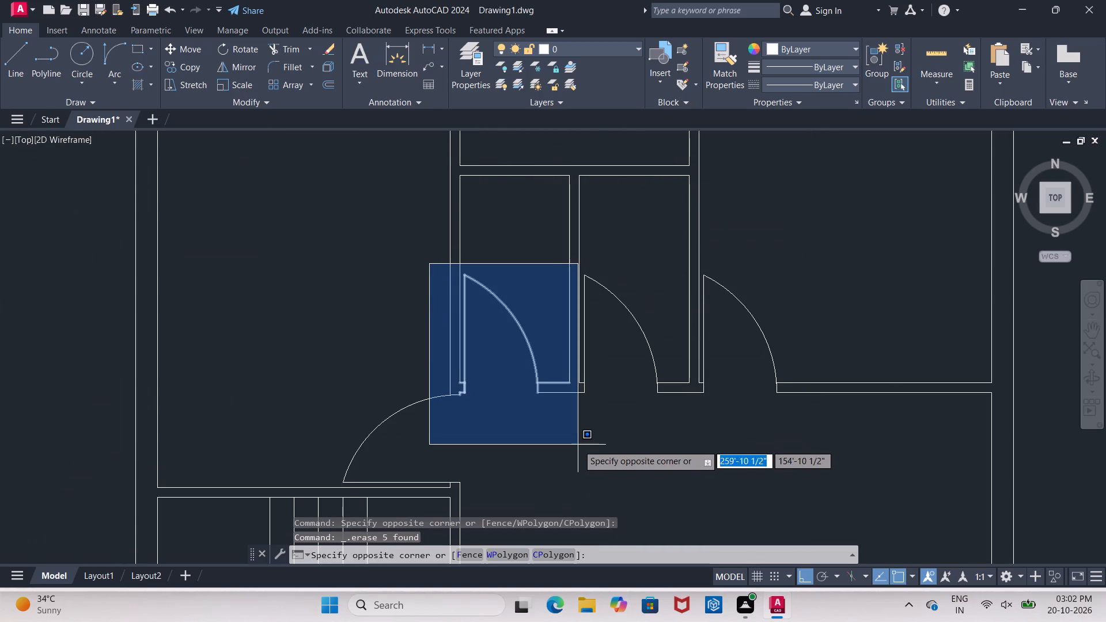
pyautogui.click(841, 462)
pyautogui.press('Delete')
pyautogui.scroll(-2, 475, 280)
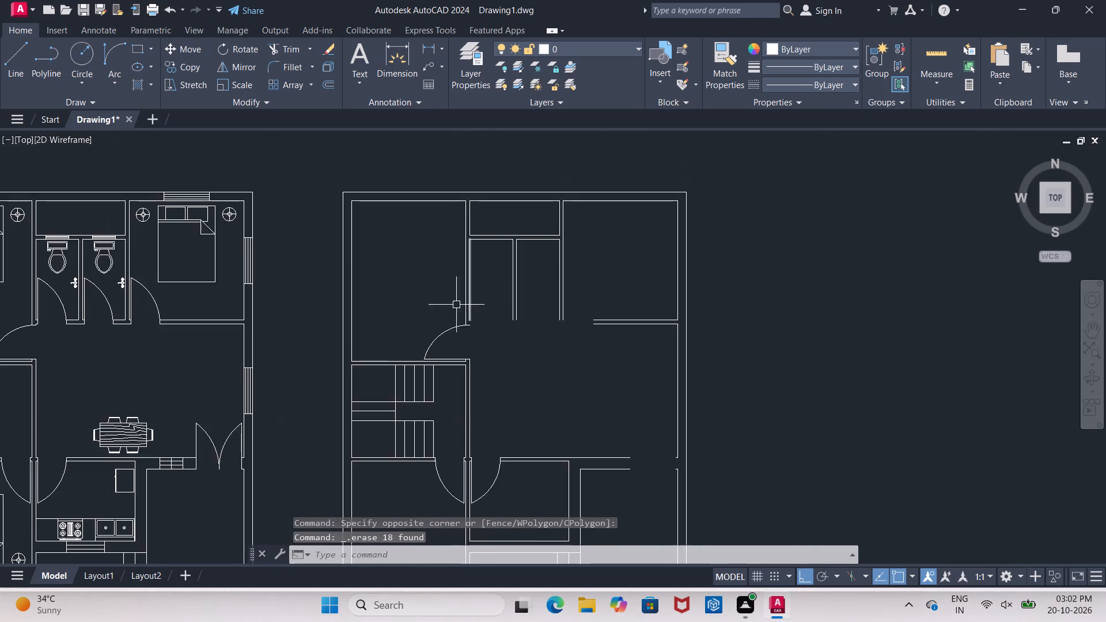
pyautogui.scroll(1, 441, 325)
pyautogui.click(400, 330)
pyautogui.click(574, 403)
pyautogui.press('Delete')
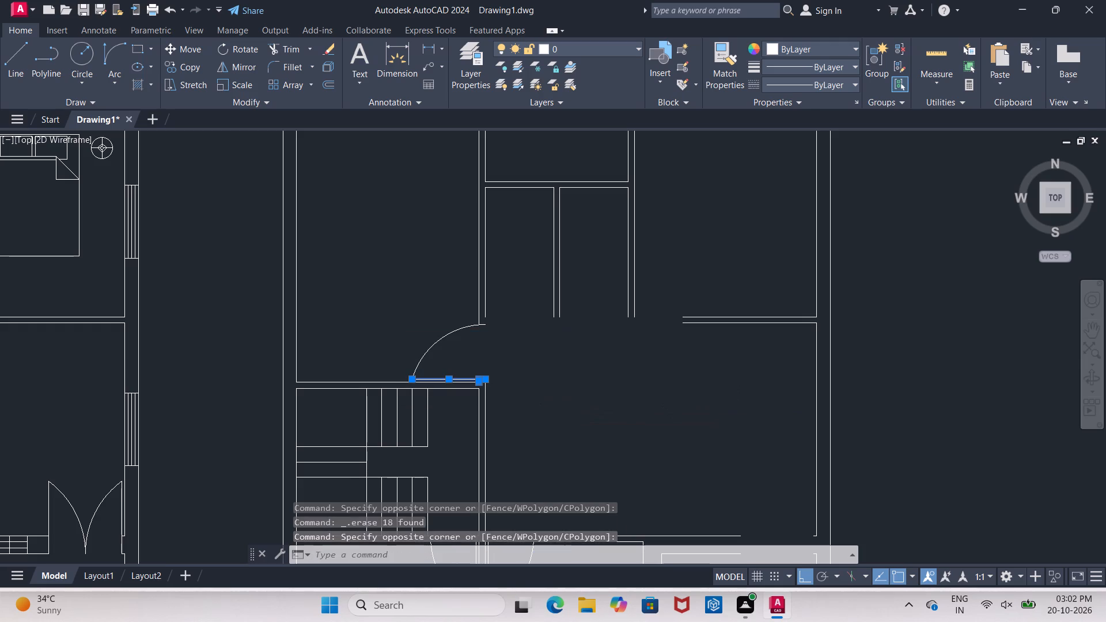
pyautogui.click(467, 328)
pyautogui.press('Delete')
# Erase the lower-left bedroom and kitchen doors with their jamb lines in the copied plan.
pyautogui.scroll(-3, 423, 259)
pyautogui.scroll(3, 453, 349)
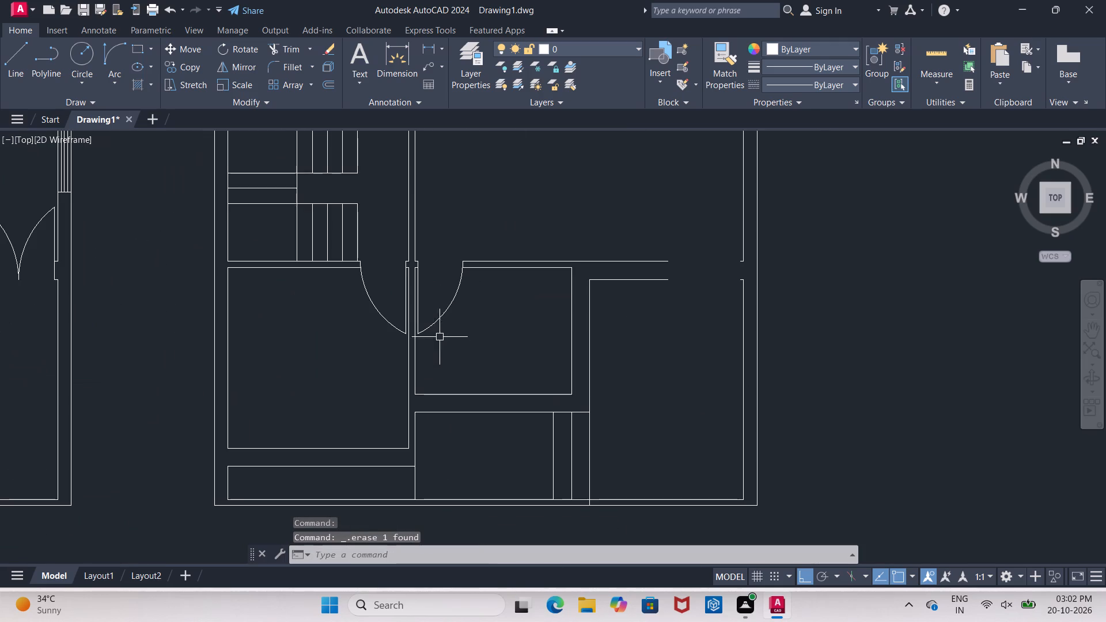
pyautogui.click(394, 248)
pyautogui.click(521, 349)
pyautogui.press('Delete')
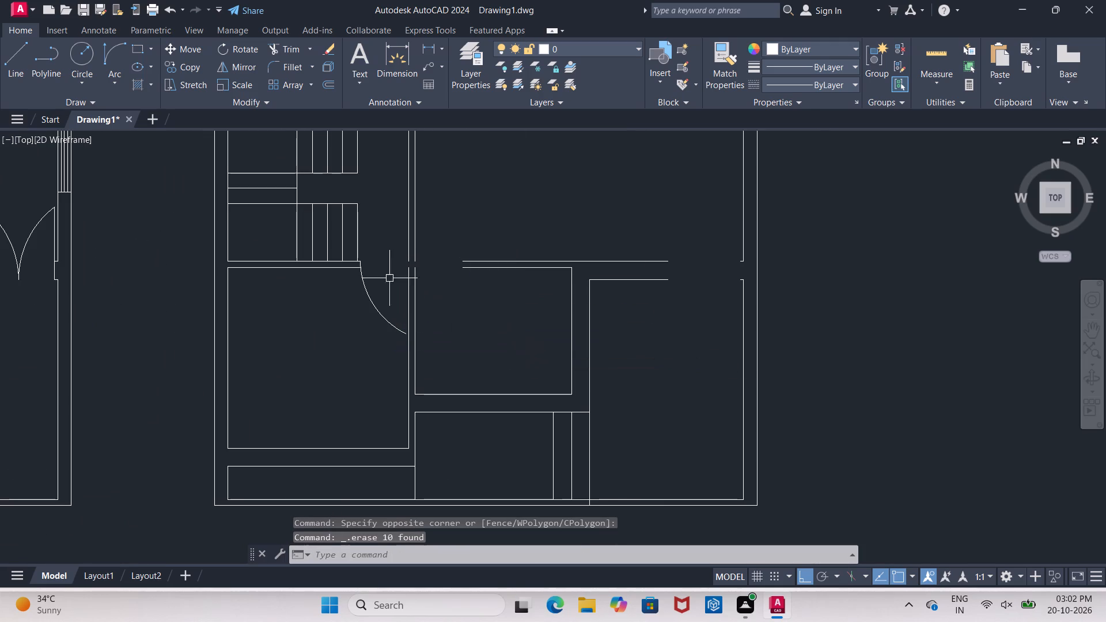
pyautogui.click(381, 310)
pyautogui.press('Delete')
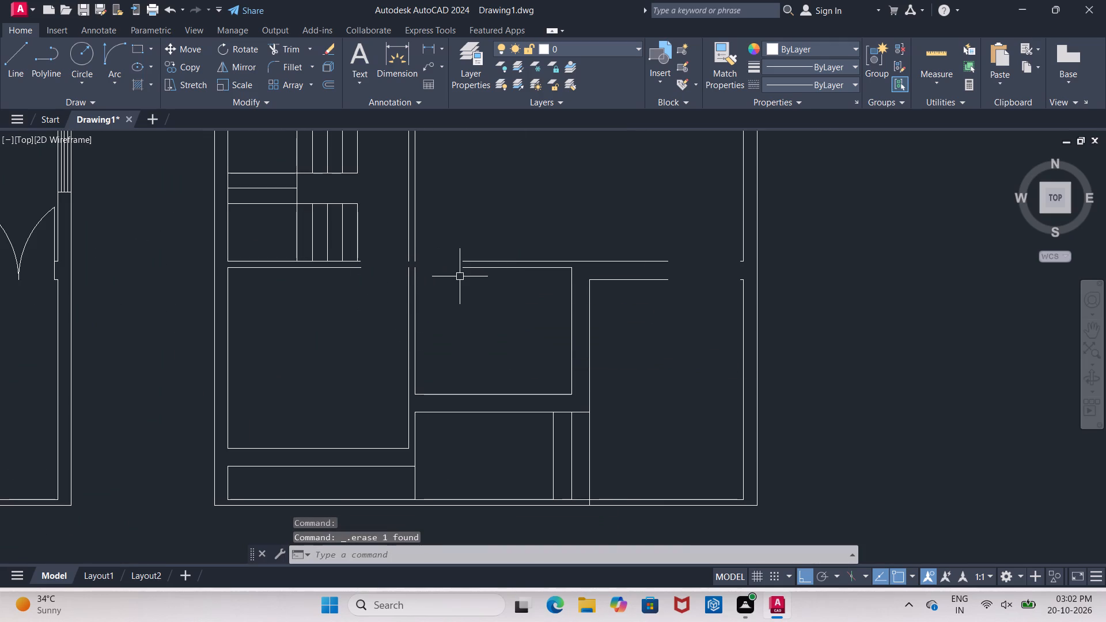
# Erase all the staircase tread and landing lines in the copied plan, keeping the surrounding walls.
pyautogui.scroll(-2, 449, 336)
pyautogui.scroll(2, 405, 274)
pyautogui.click(444, 277)
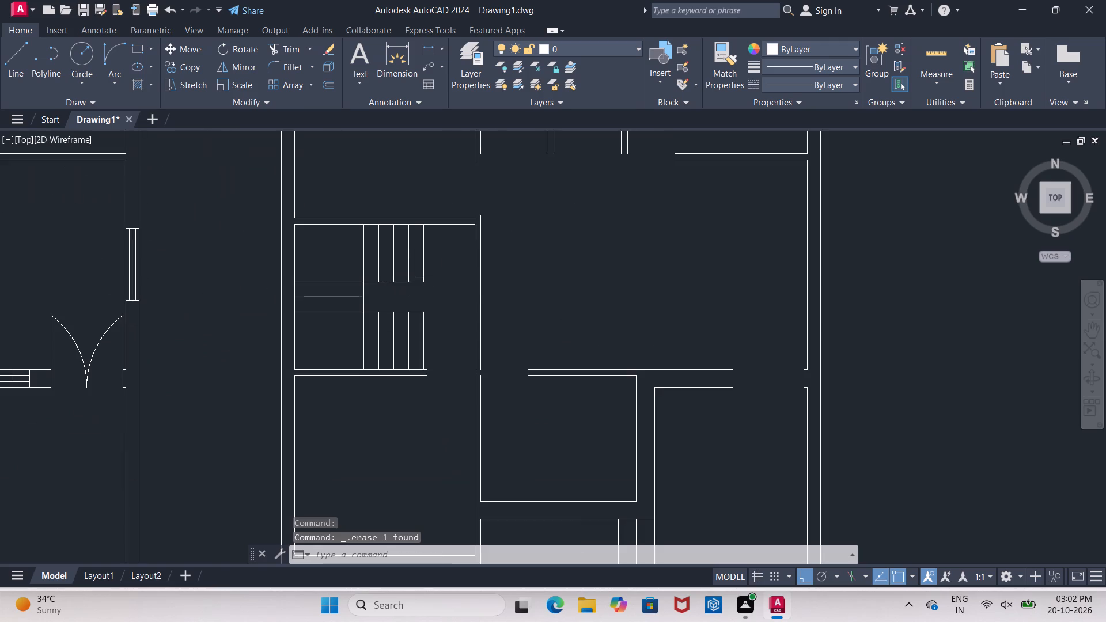
pyautogui.click(329, 266)
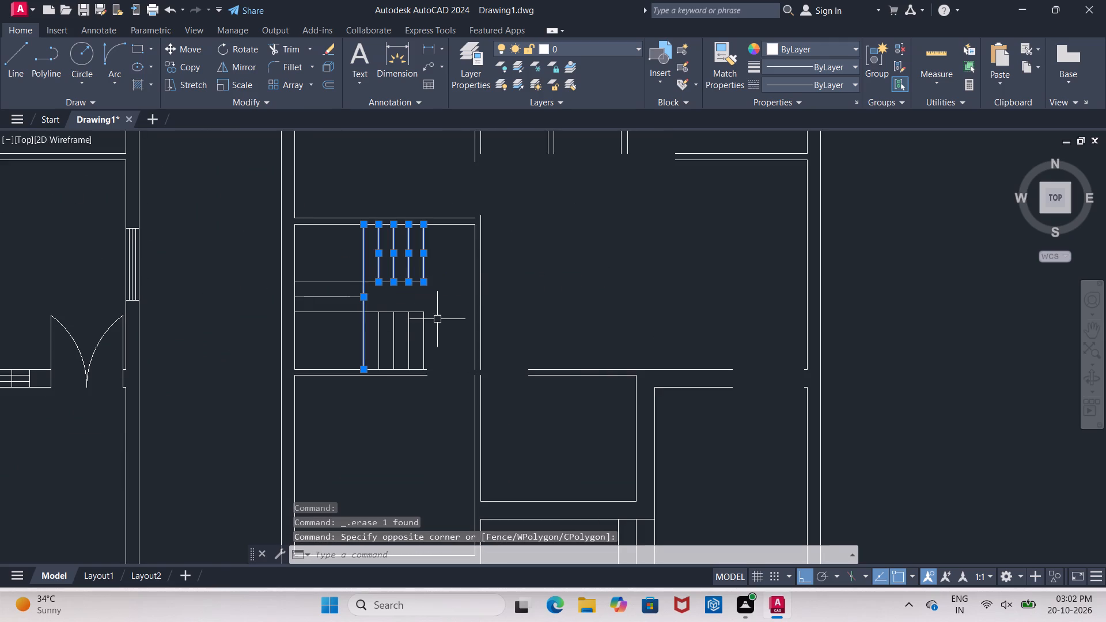
pyautogui.press('Delete')
pyautogui.moveTo(437, 339); pyautogui.dragTo(431, 336)
pyautogui.click(351, 276)
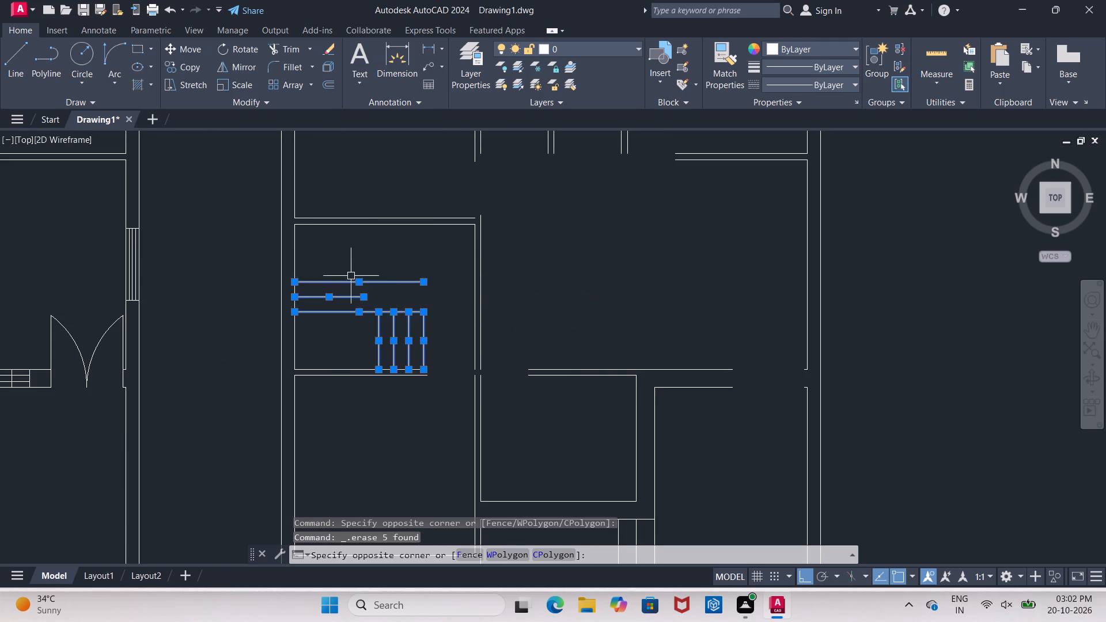
pyautogui.press('Delete')
pyautogui.scroll(-3, 318, 260)
pyautogui.scroll(2, 350, 276)
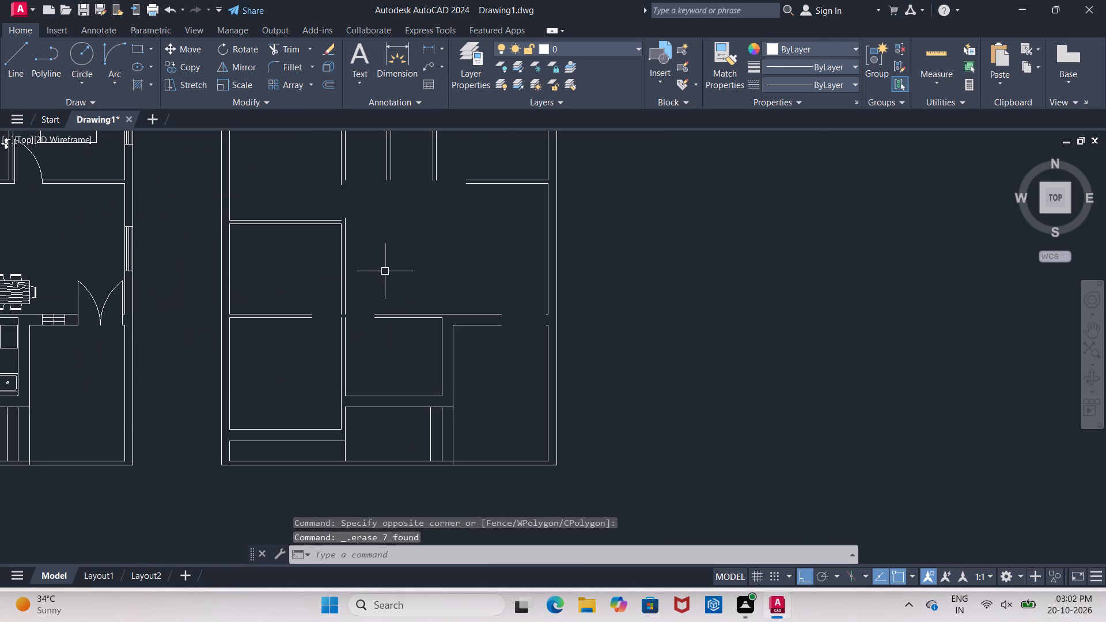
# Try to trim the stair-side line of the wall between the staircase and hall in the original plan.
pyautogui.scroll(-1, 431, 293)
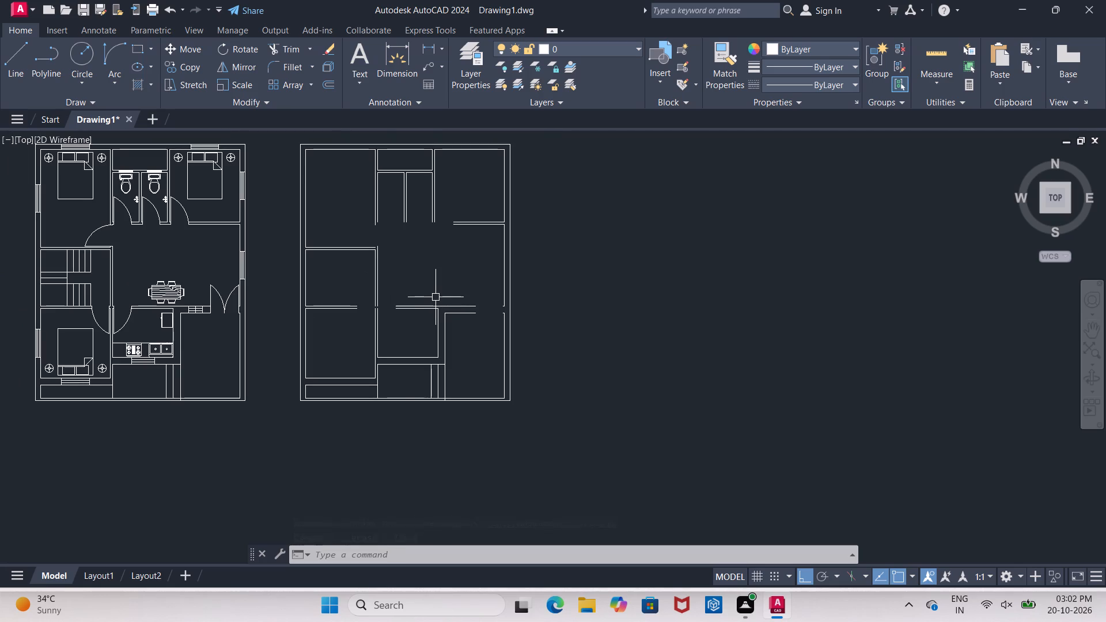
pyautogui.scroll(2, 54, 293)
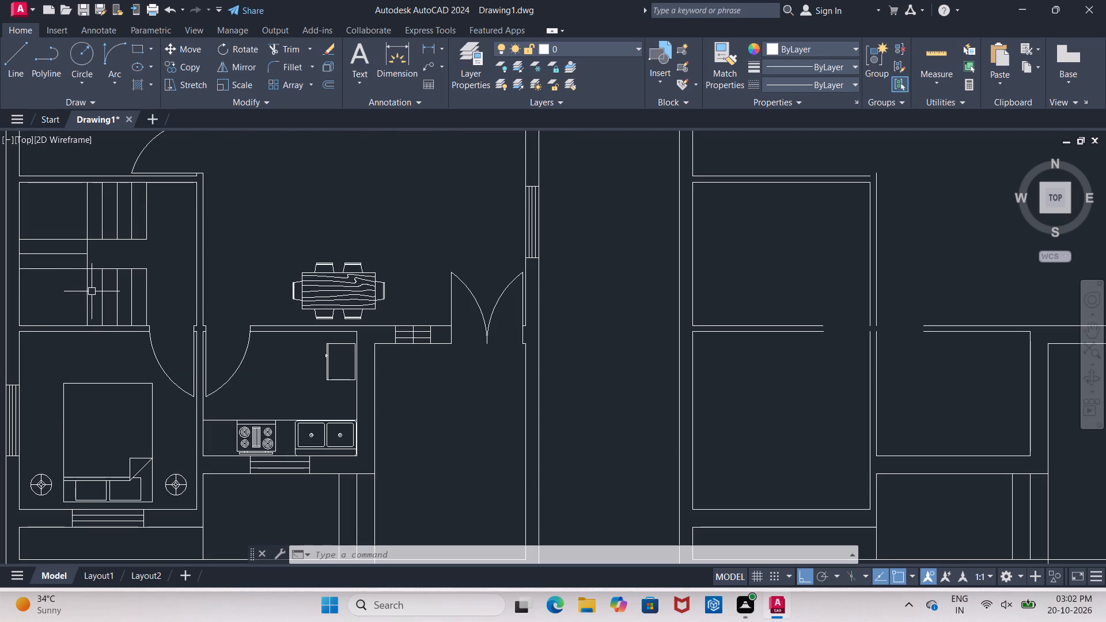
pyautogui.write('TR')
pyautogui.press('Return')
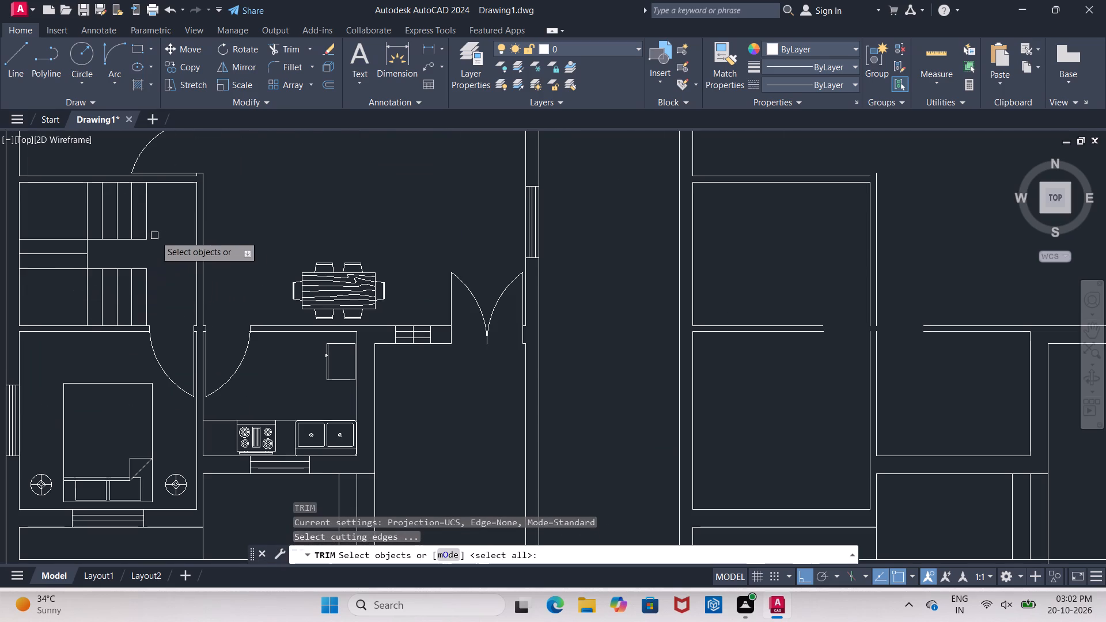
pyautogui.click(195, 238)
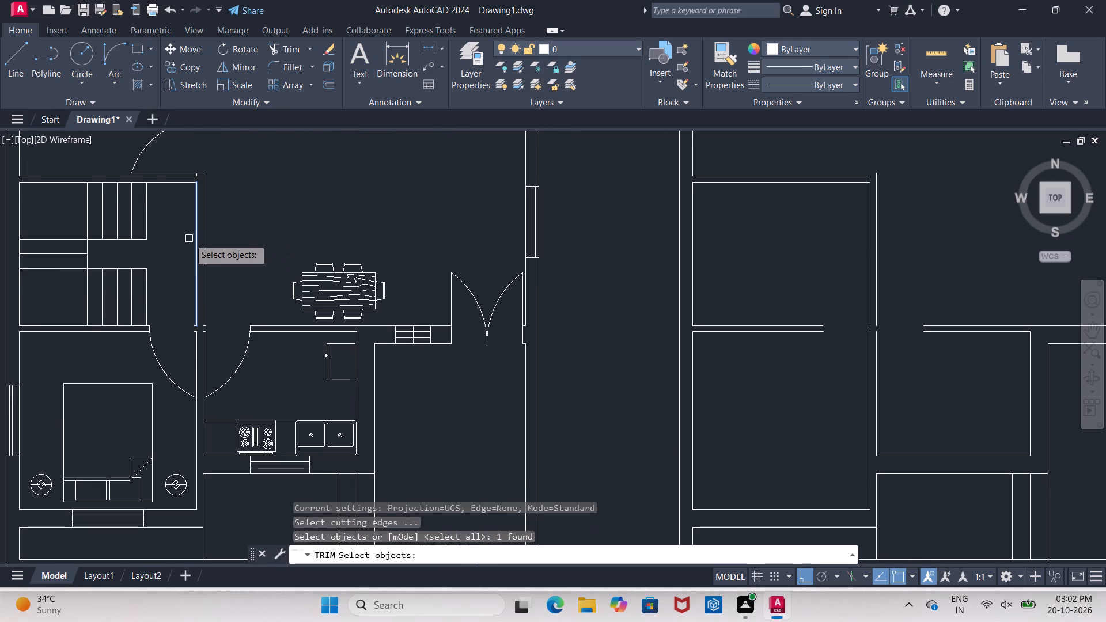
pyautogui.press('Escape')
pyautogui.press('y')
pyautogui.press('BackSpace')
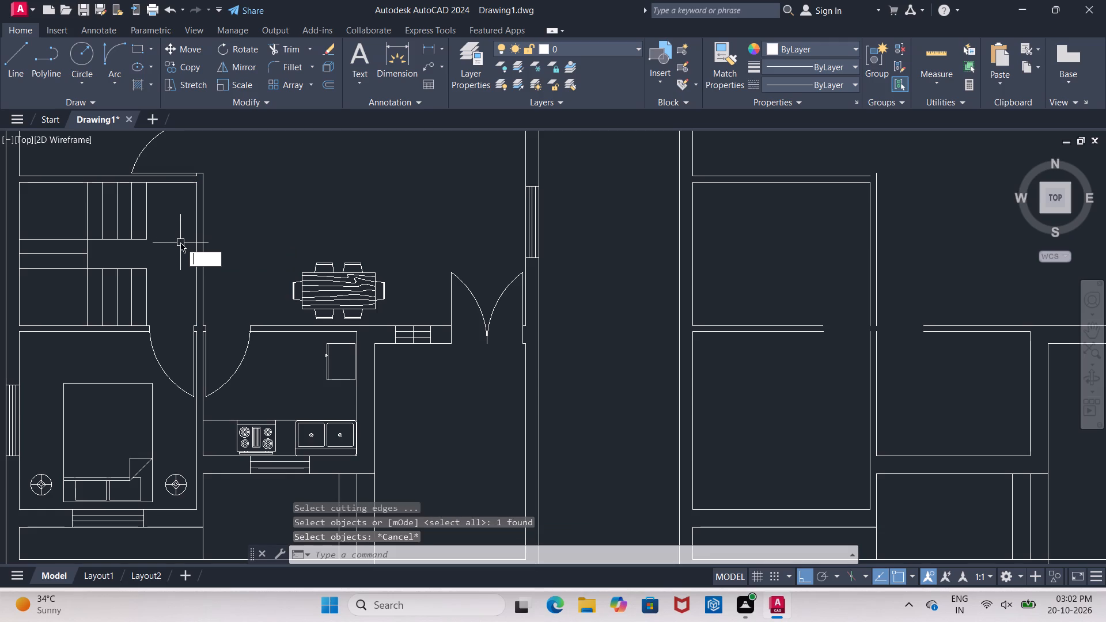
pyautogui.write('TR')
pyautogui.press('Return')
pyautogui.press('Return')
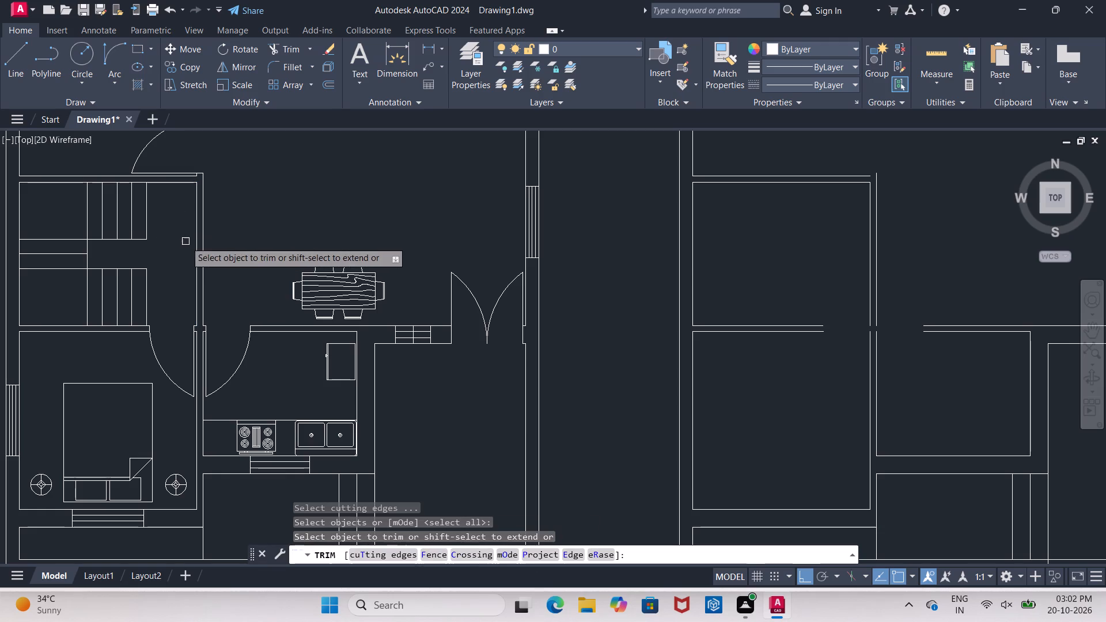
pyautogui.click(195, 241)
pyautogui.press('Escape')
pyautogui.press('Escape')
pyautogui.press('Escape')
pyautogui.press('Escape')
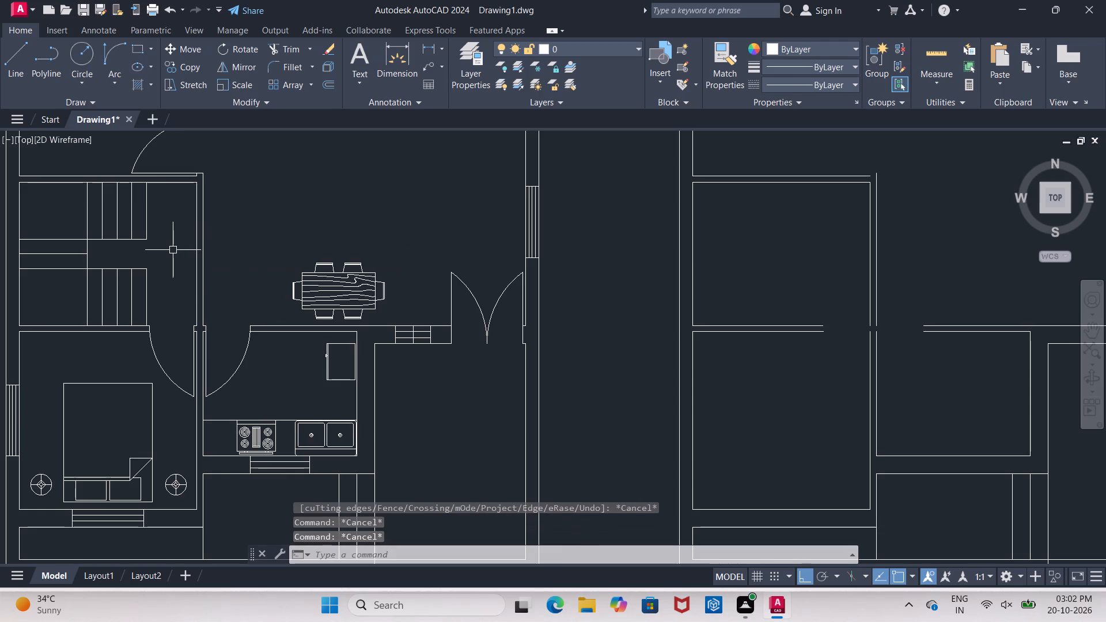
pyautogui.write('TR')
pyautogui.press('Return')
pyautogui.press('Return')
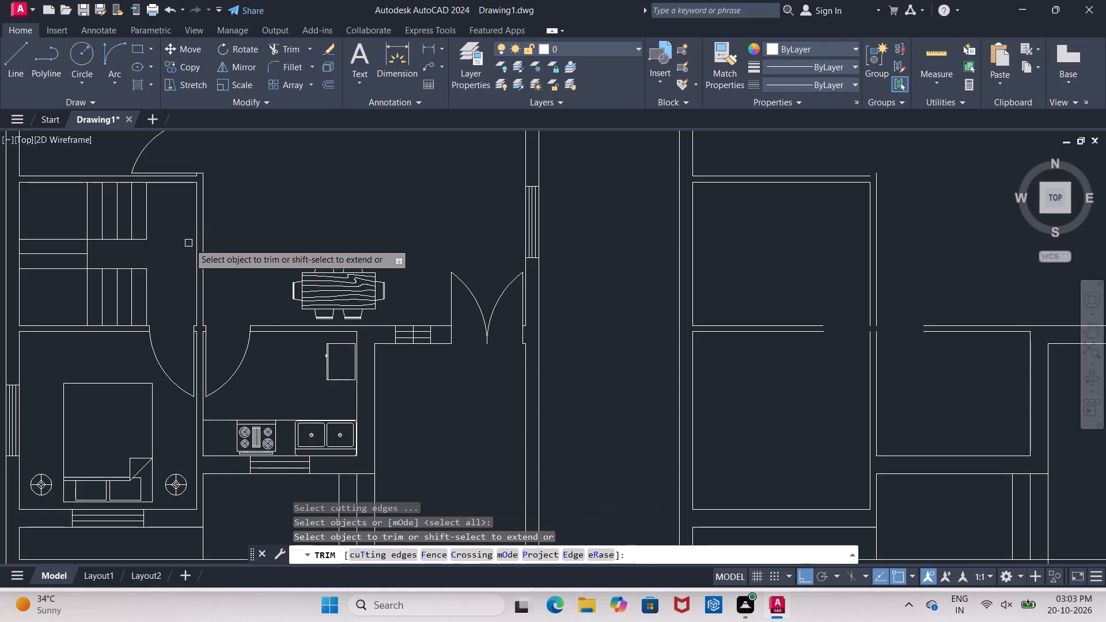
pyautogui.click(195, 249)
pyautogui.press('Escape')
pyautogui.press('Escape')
# Erase the stair-side line of the wall between the staircase and hall in the original plan.
pyautogui.scroll(-1, 323, 242)
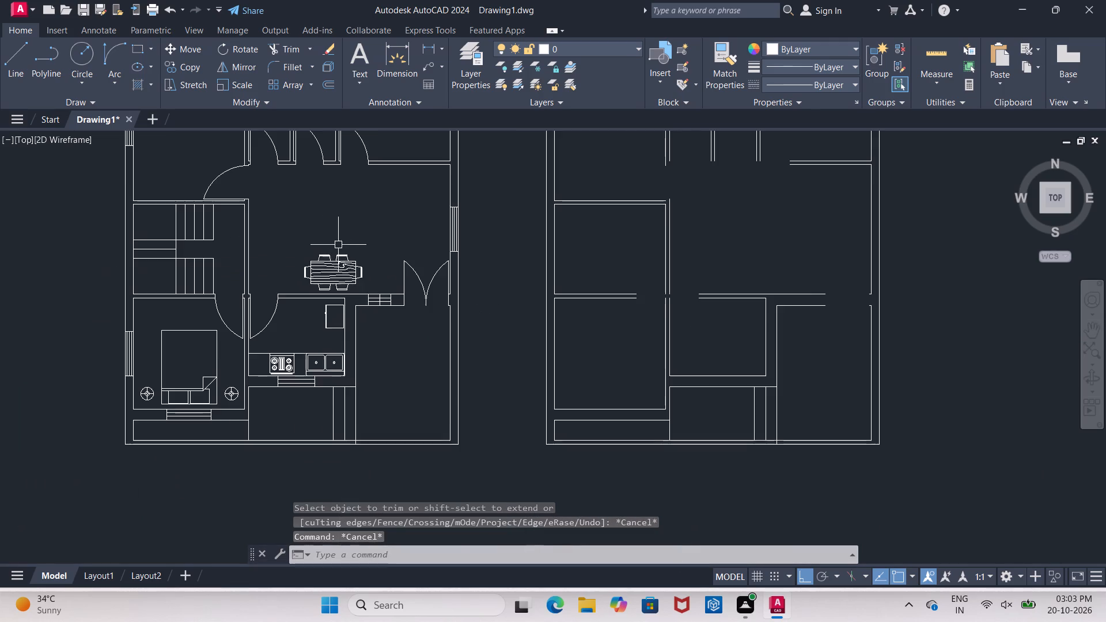
pyautogui.scroll(2, 154, 237)
pyautogui.click(384, 232)
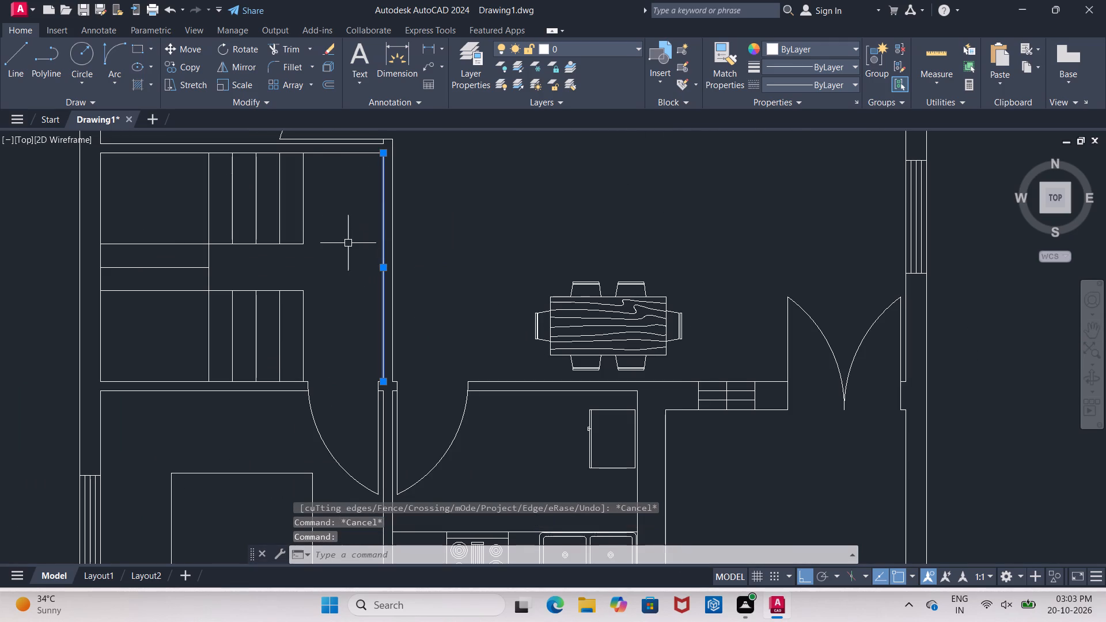
pyautogui.press('Delete')
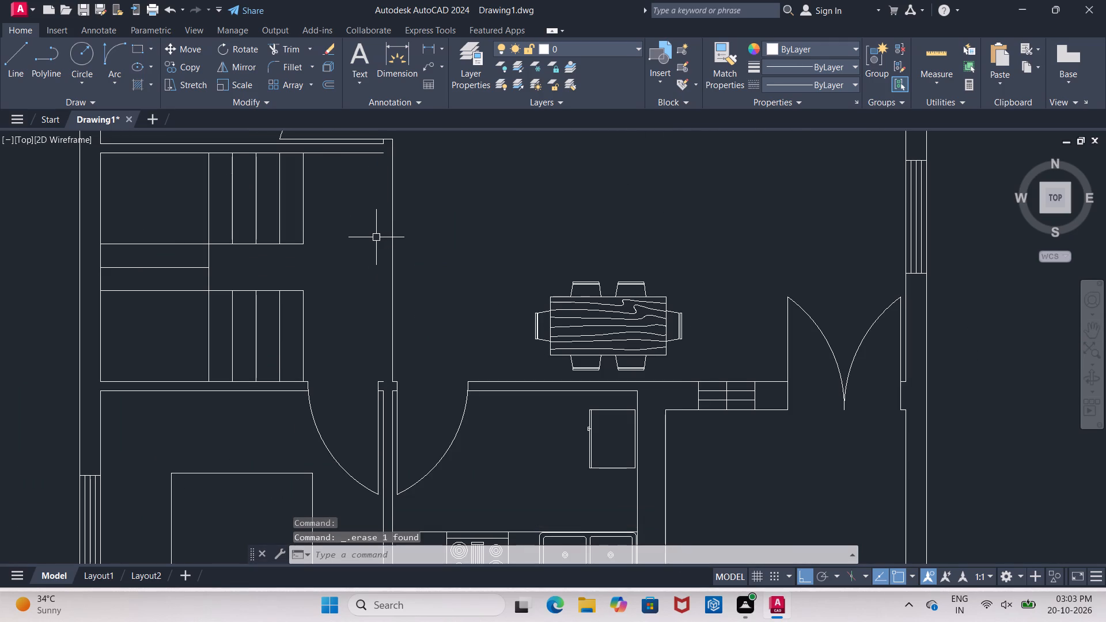
# Extend the wall line above the staircase to the hall-side wall line in the original plan.
pyautogui.write('EX')
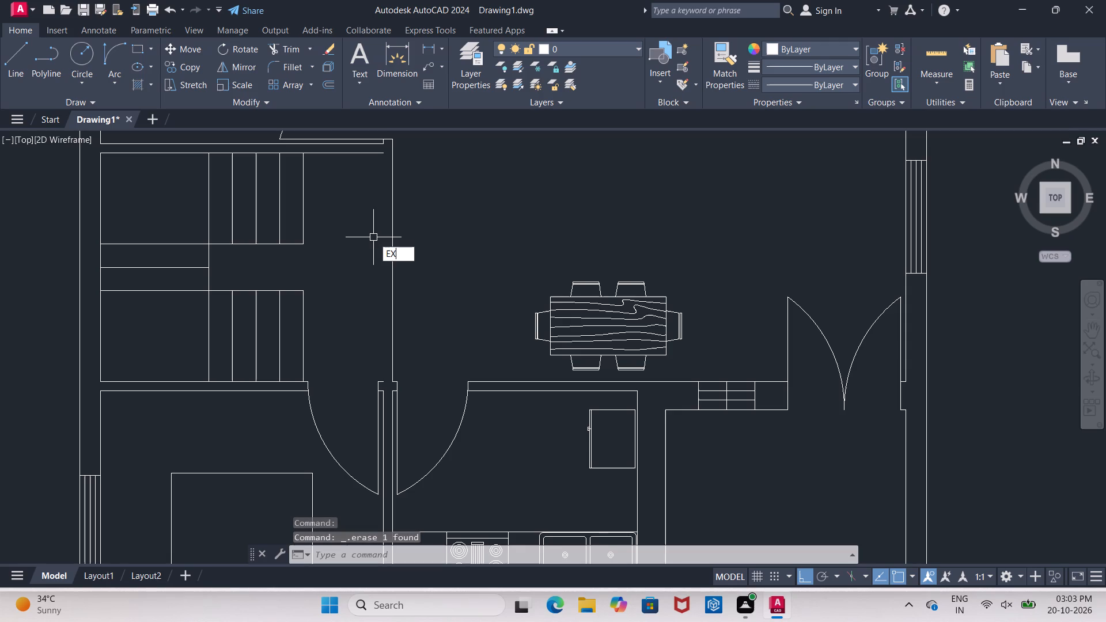
pyautogui.press('Return')
pyautogui.press('Return')
pyautogui.click(347, 155)
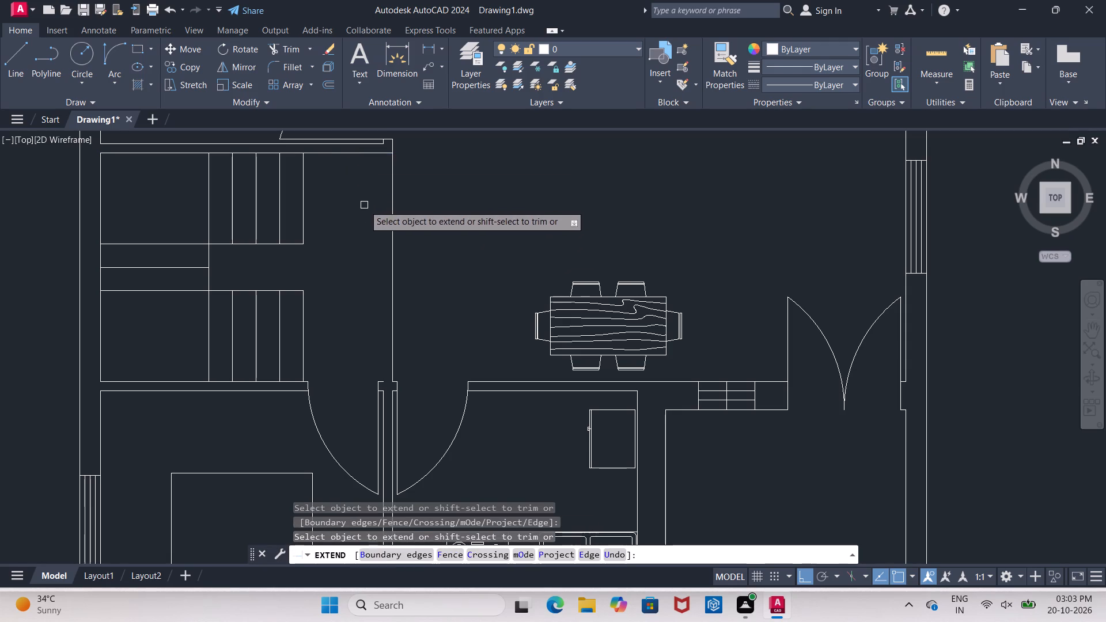
pyautogui.press('Escape')
# Trim away the hall-side wall line beside the staircase in the original plan to open the stairs to the hall.
pyautogui.write('TR')
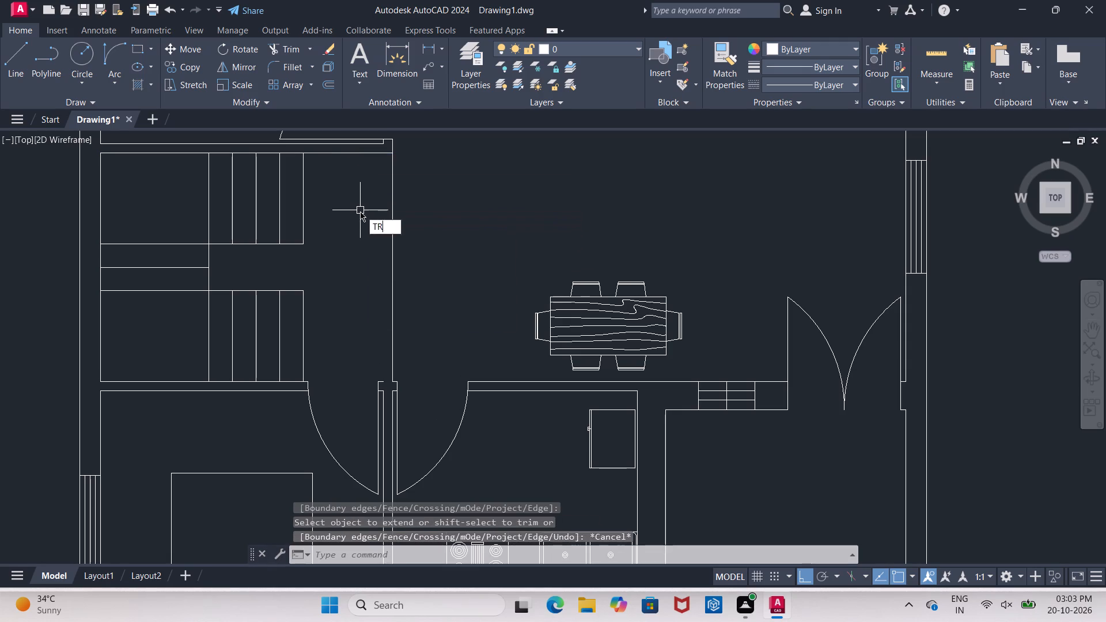
pyautogui.press('Return')
pyautogui.press('Return')
pyautogui.click(392, 215)
pyautogui.press('Escape')
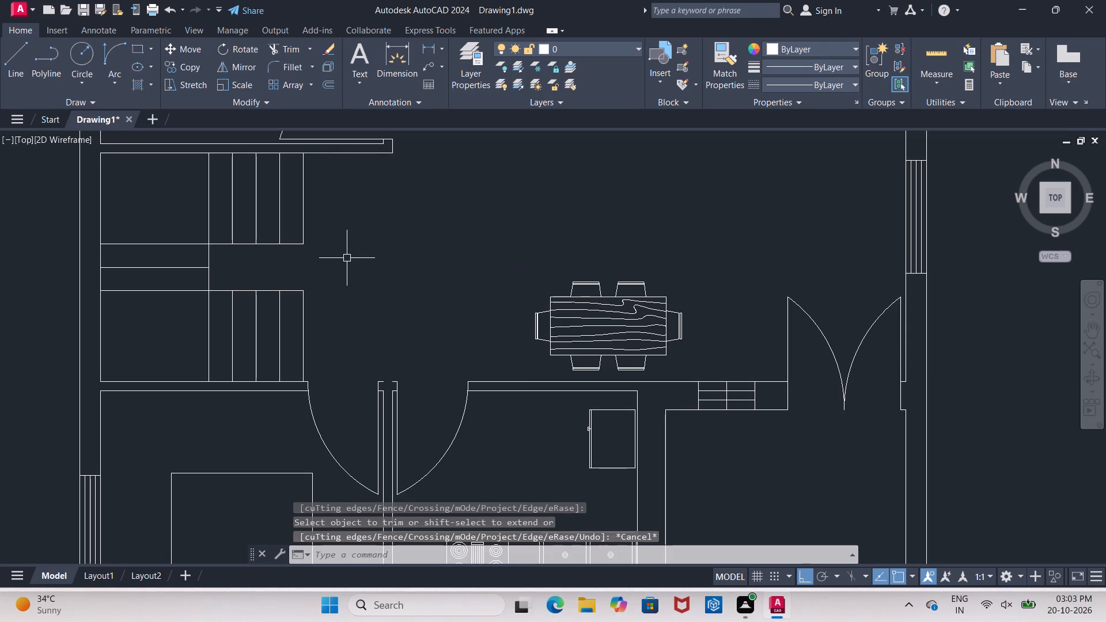
# Extend the short line capping the wall between the lower bedroom and kitchen doors to close the wall end.
pyautogui.scroll(3, 367, 390)
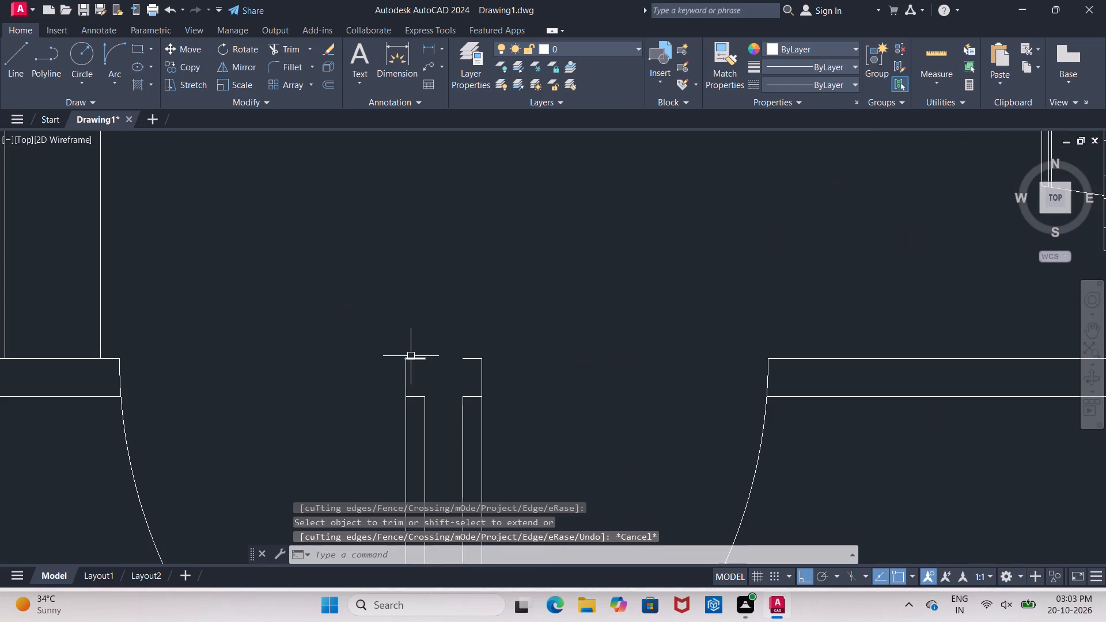
pyautogui.click(411, 357)
pyautogui.press('Escape')
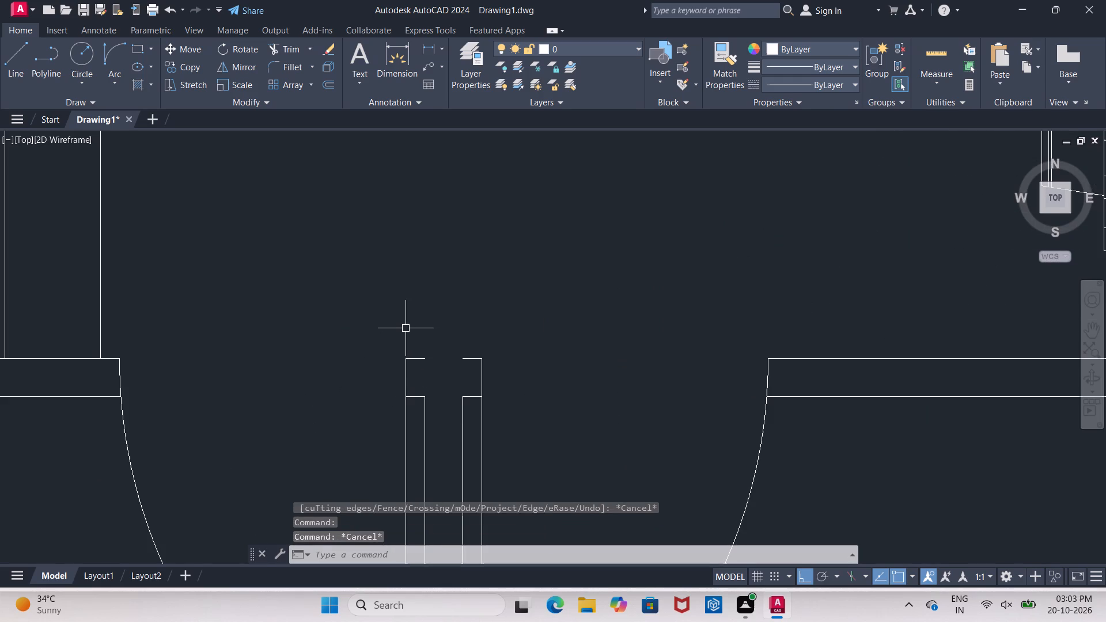
pyautogui.press('e')
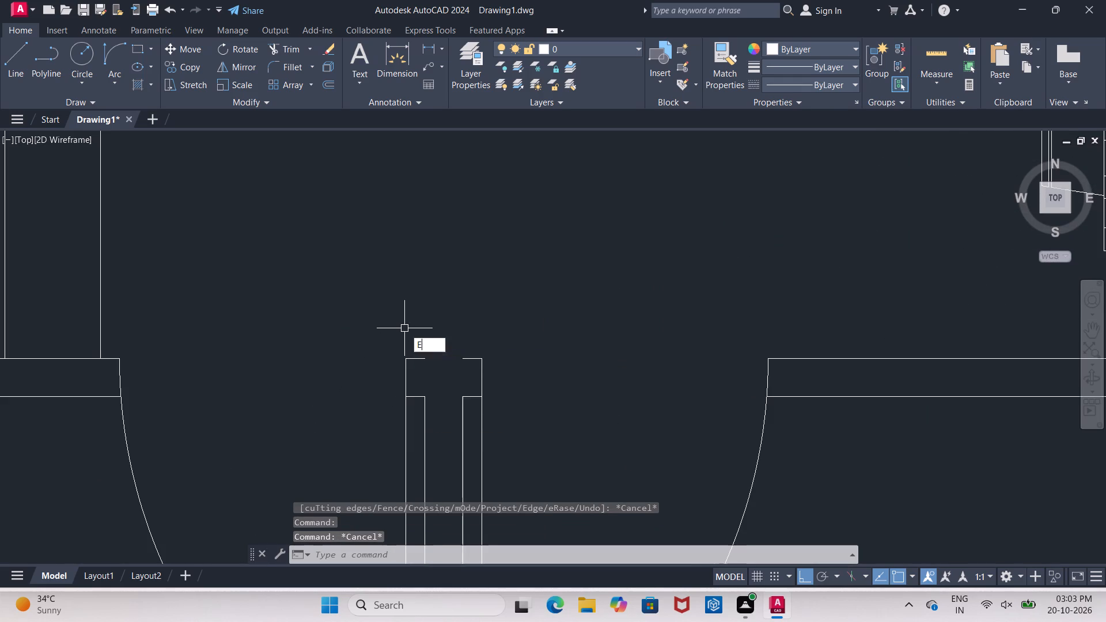
pyautogui.click(442, 374)
pyautogui.press('Return')
pyautogui.click(419, 356)
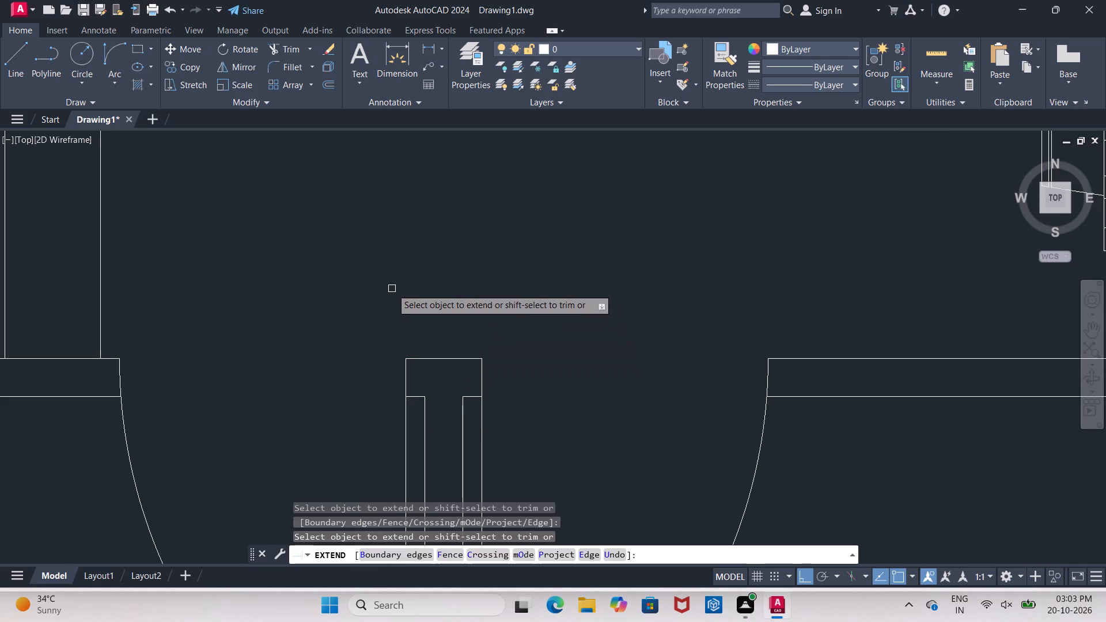
pyautogui.press('Escape')
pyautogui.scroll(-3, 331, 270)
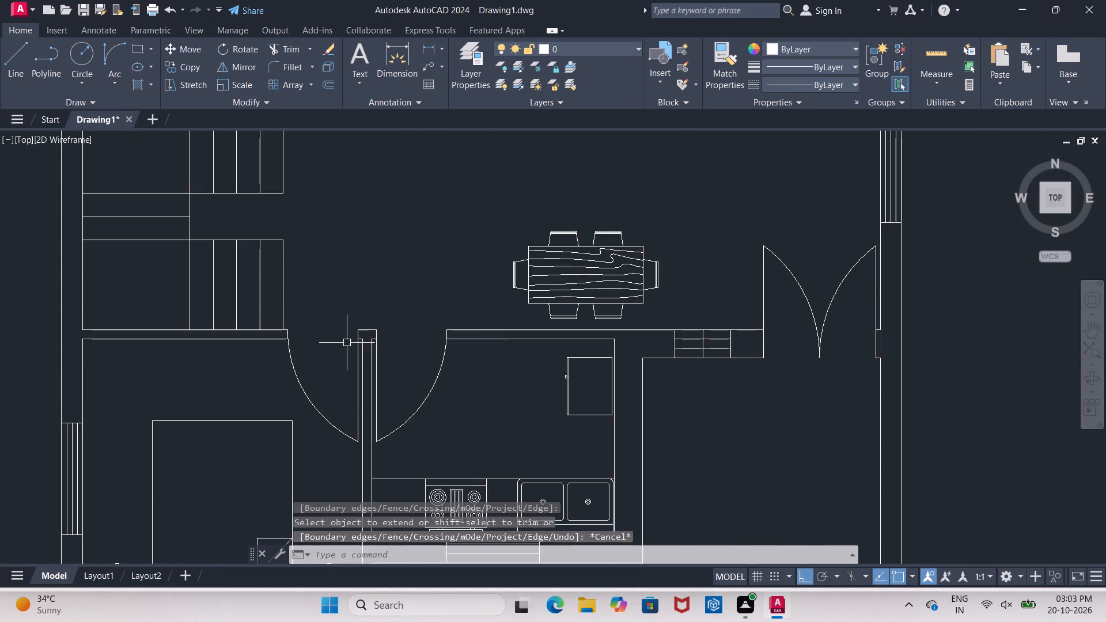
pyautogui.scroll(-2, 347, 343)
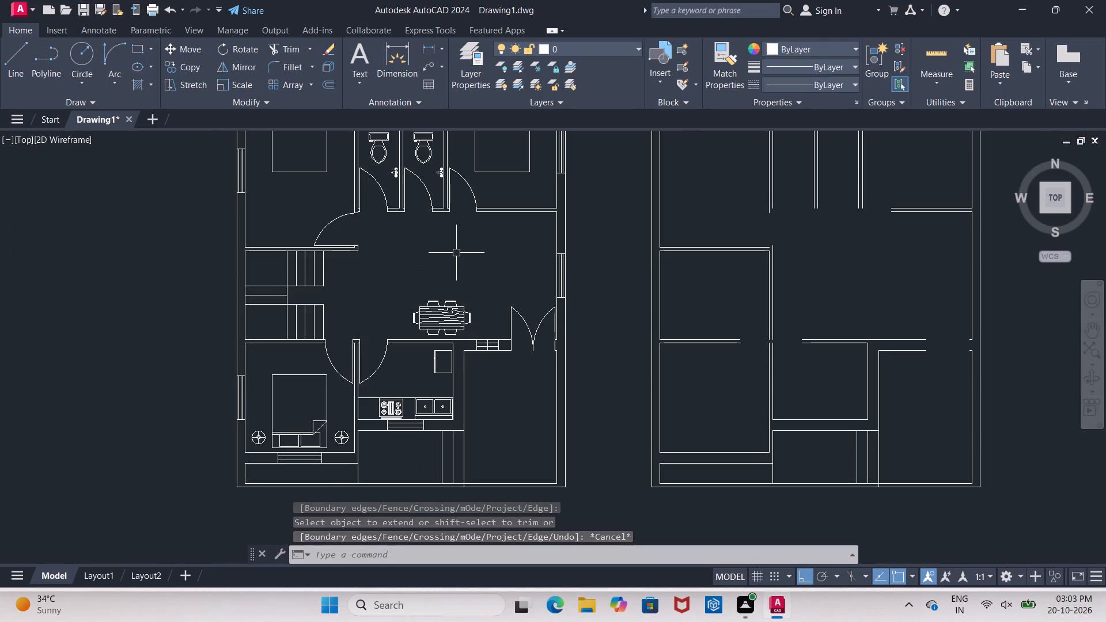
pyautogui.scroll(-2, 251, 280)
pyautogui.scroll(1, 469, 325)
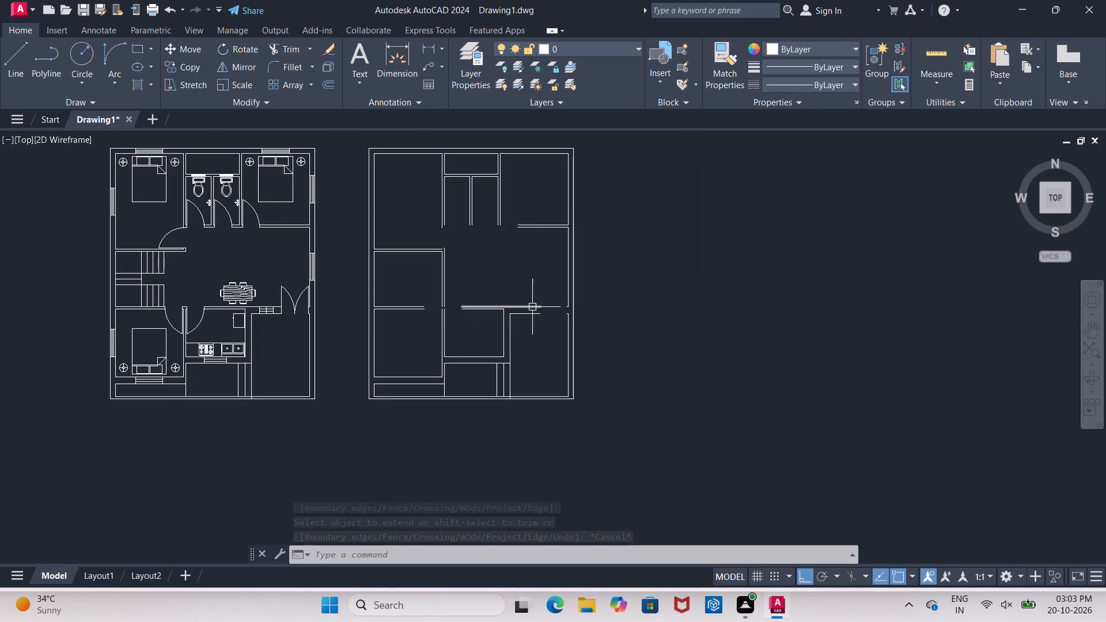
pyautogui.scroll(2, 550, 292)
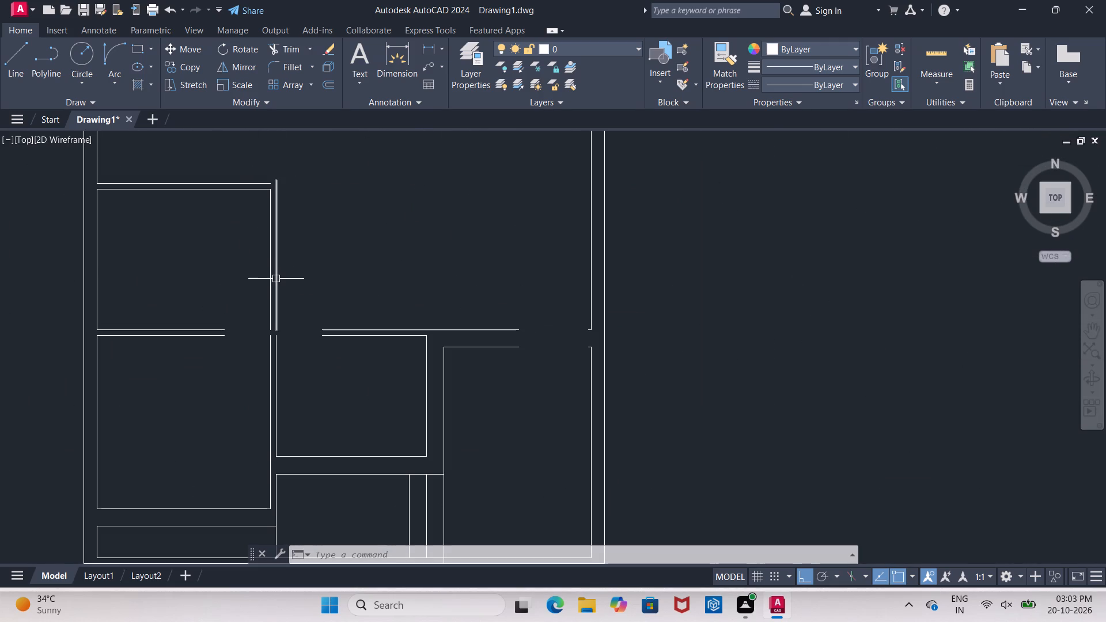
# Erase both lines of the wall between the staircase area and the hall in the duplicate plan.
pyautogui.click(276, 278)
pyautogui.press('Delete')
pyautogui.click(272, 275)
pyautogui.press('Delete')
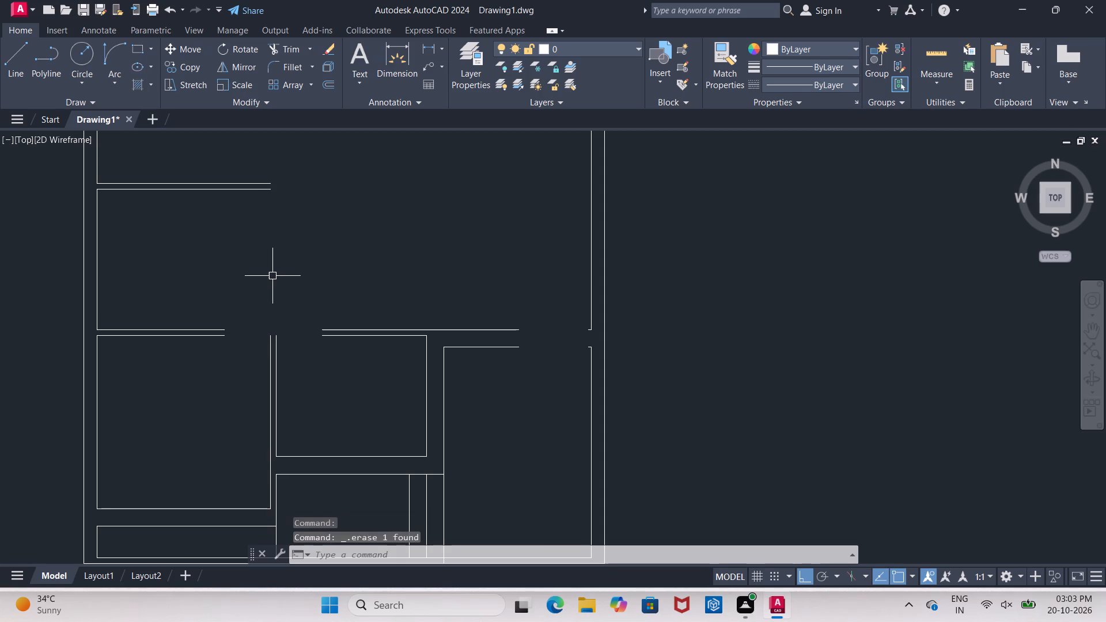
# Extend both lines of the duplicate's upper hall wall across the door openings of the upper-right room and the two small rooms beside it.
pyautogui.scroll(-3, 286, 285)
pyautogui.scroll(3, 291, 282)
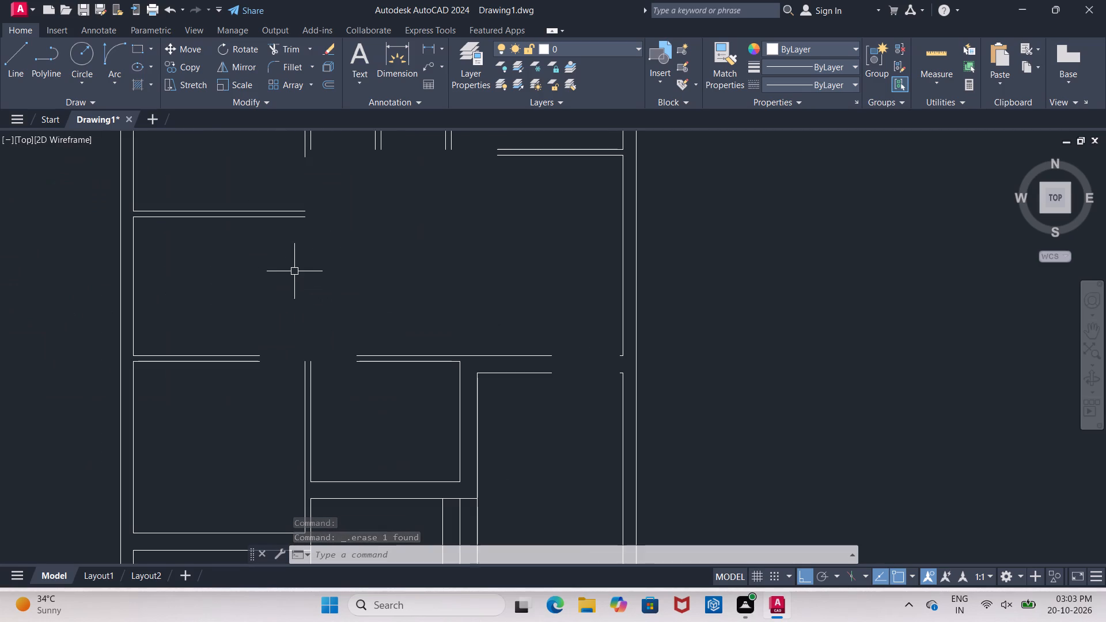
pyautogui.scroll(-1, 385, 244)
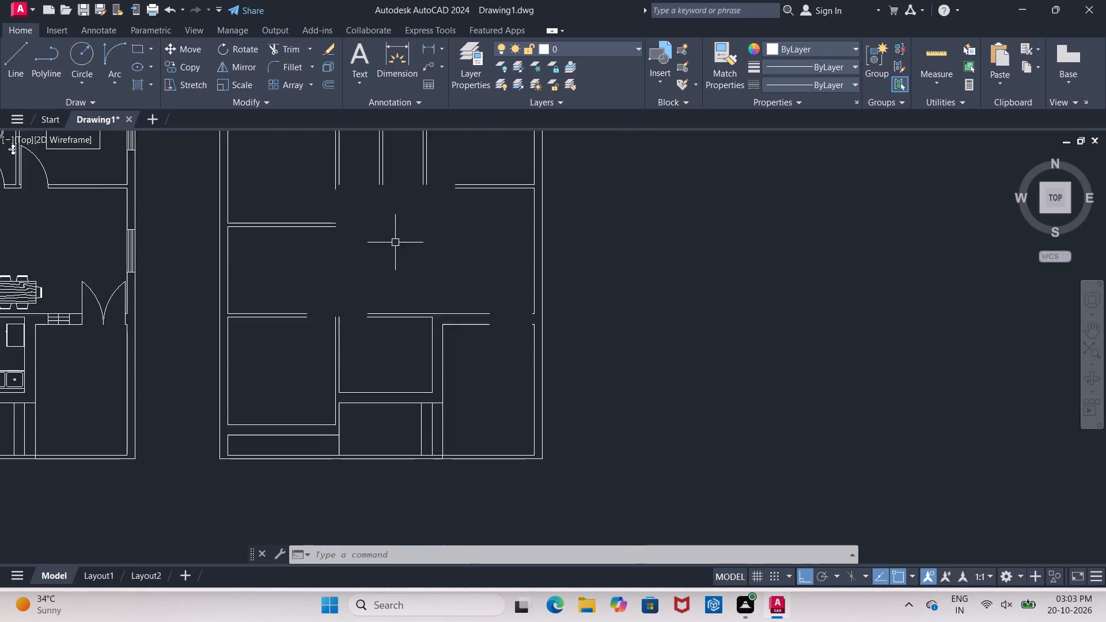
pyautogui.scroll(-2, 396, 242)
pyautogui.scroll(2, 380, 214)
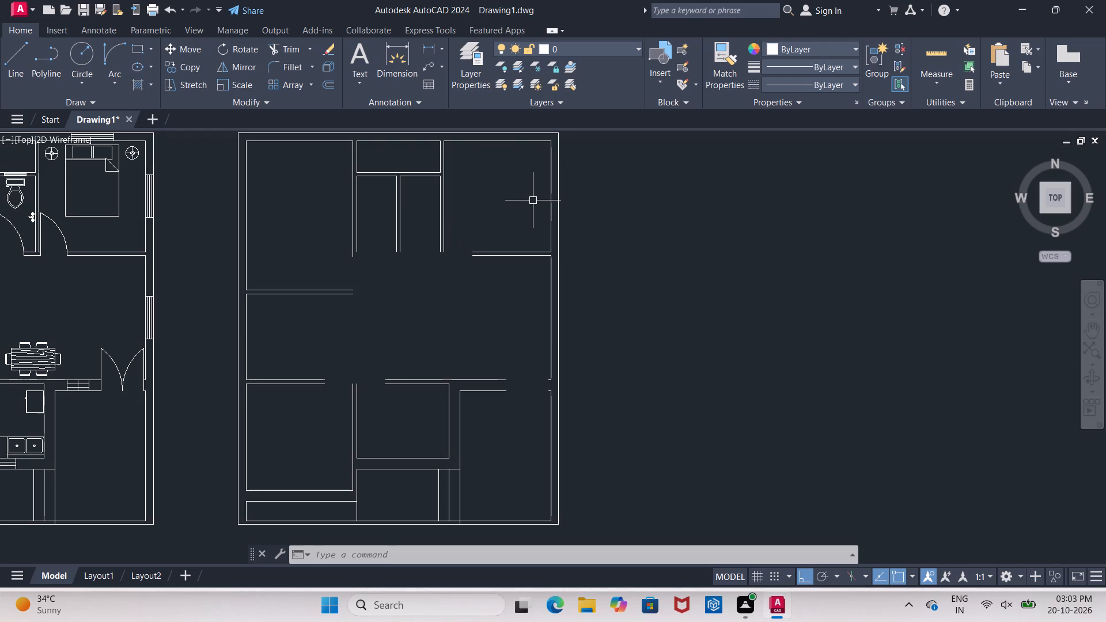
pyautogui.write('EXX')
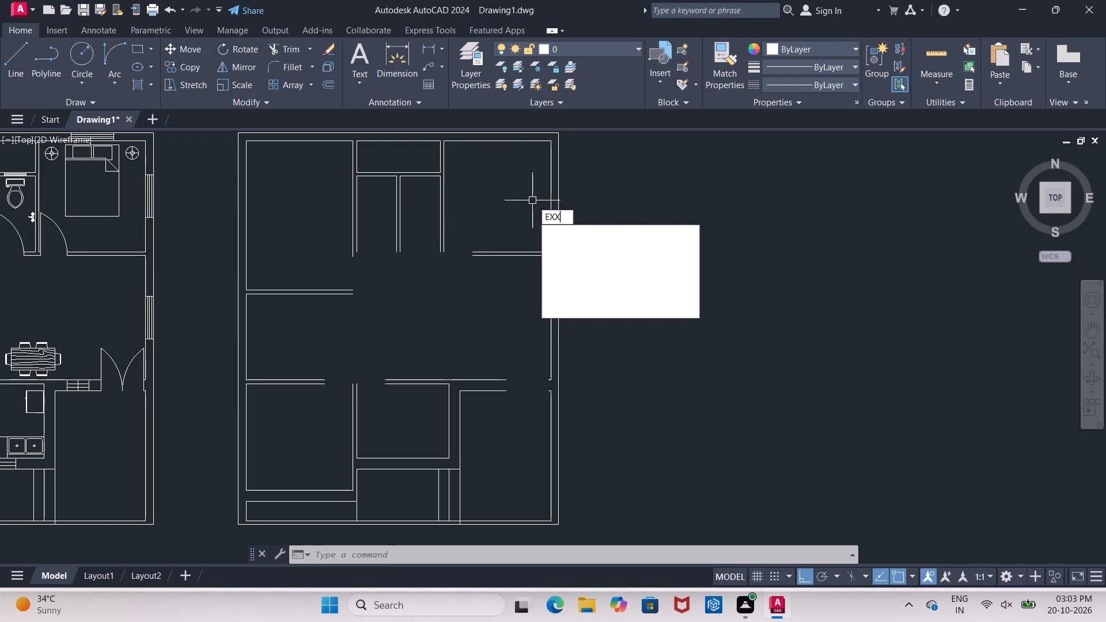
pyautogui.press('i')
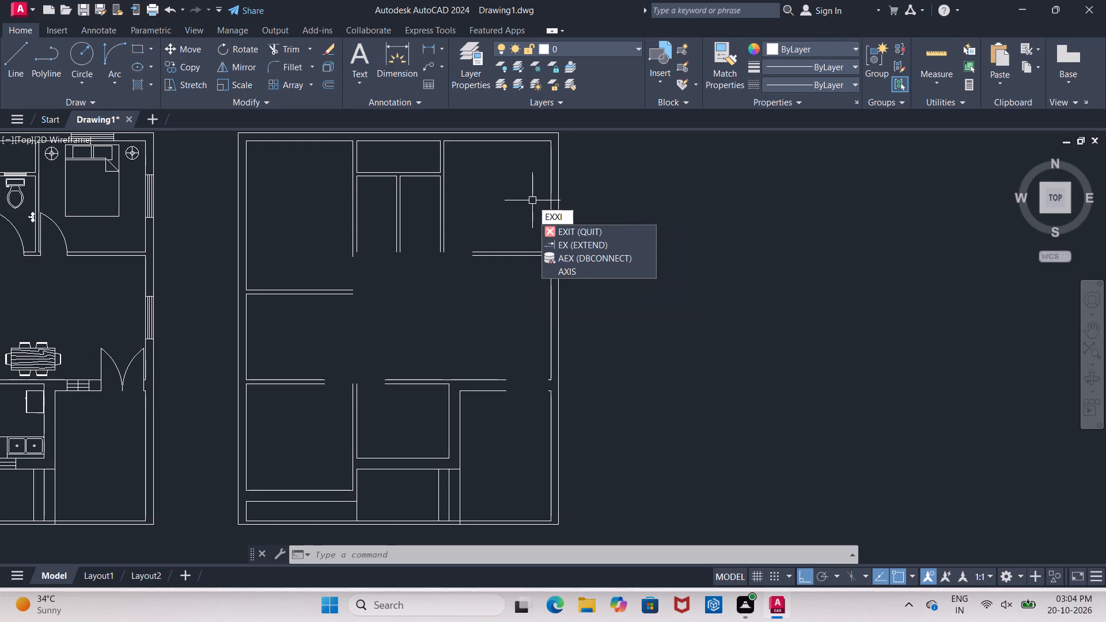
pyautogui.press('BackSpace')
pyautogui.press('BackSpace')
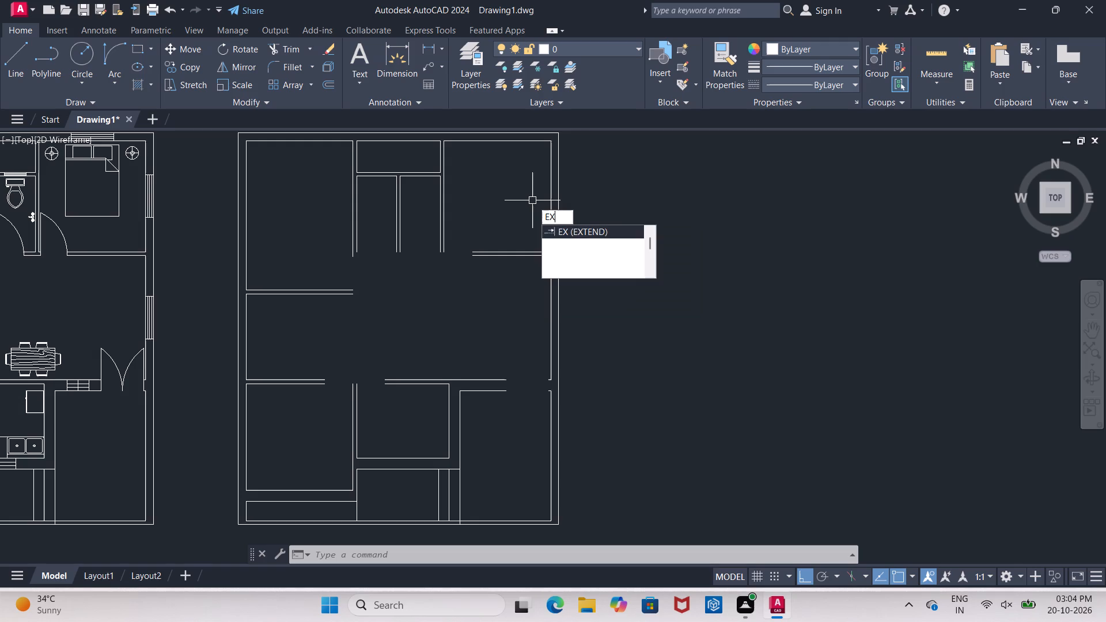
pyautogui.press('Return')
pyautogui.press('Return')
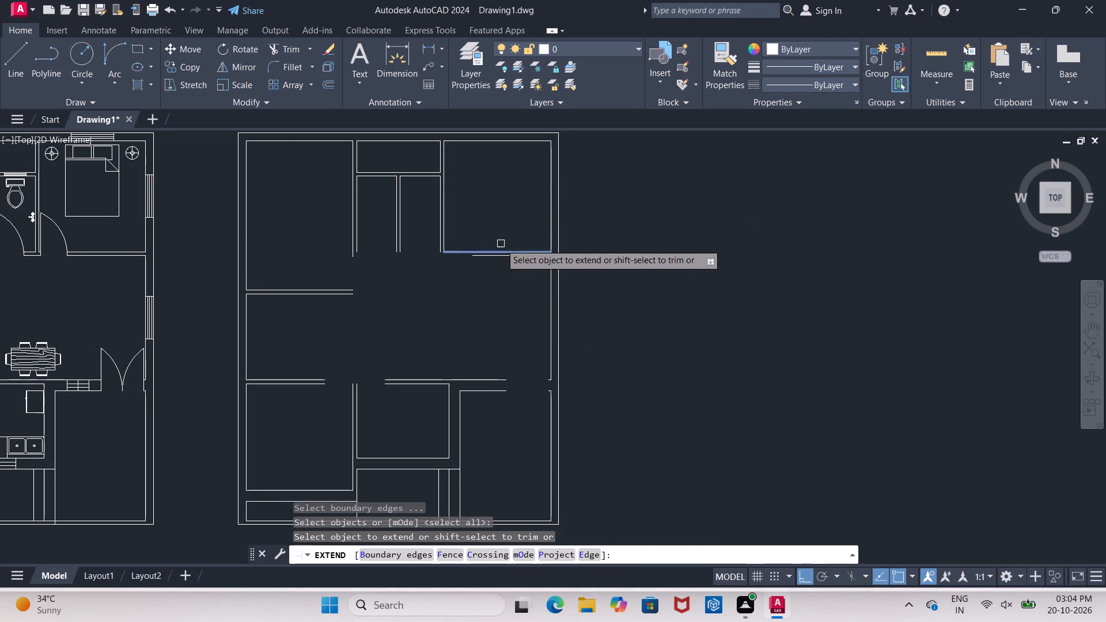
pyautogui.click(501, 238)
pyautogui.click(488, 281)
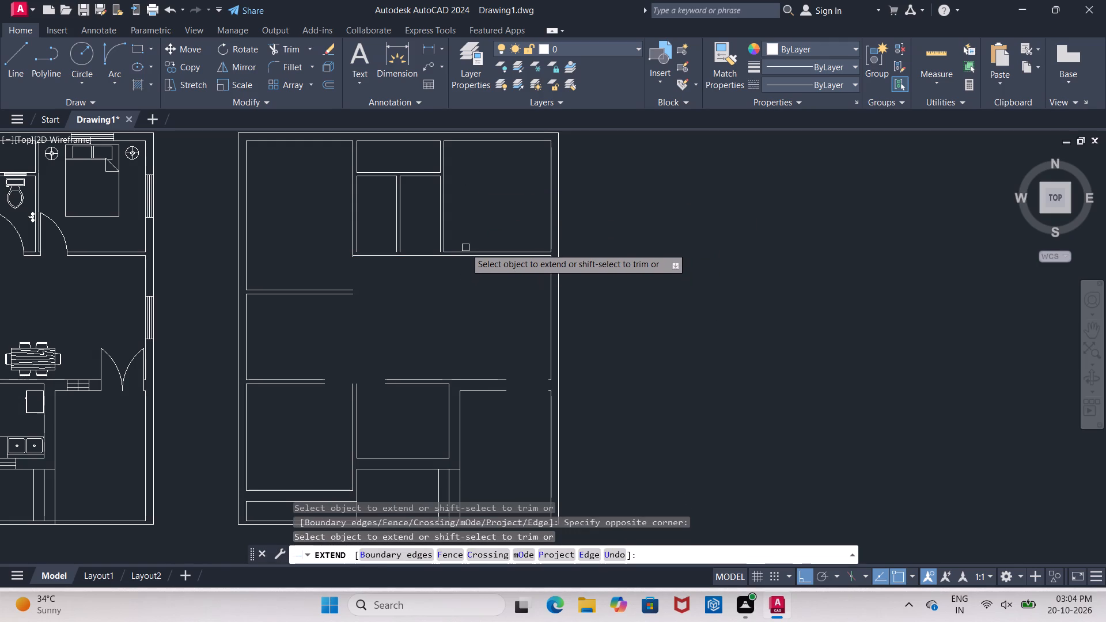
pyautogui.click(463, 250)
pyautogui.click(459, 250)
pyautogui.click(456, 250)
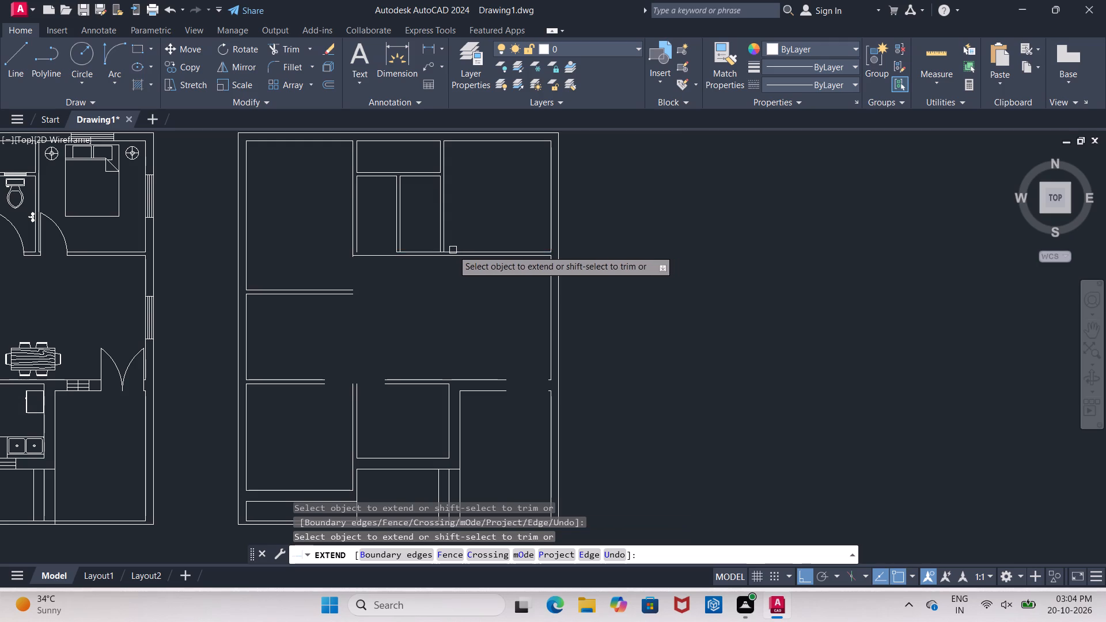
pyautogui.click(431, 249)
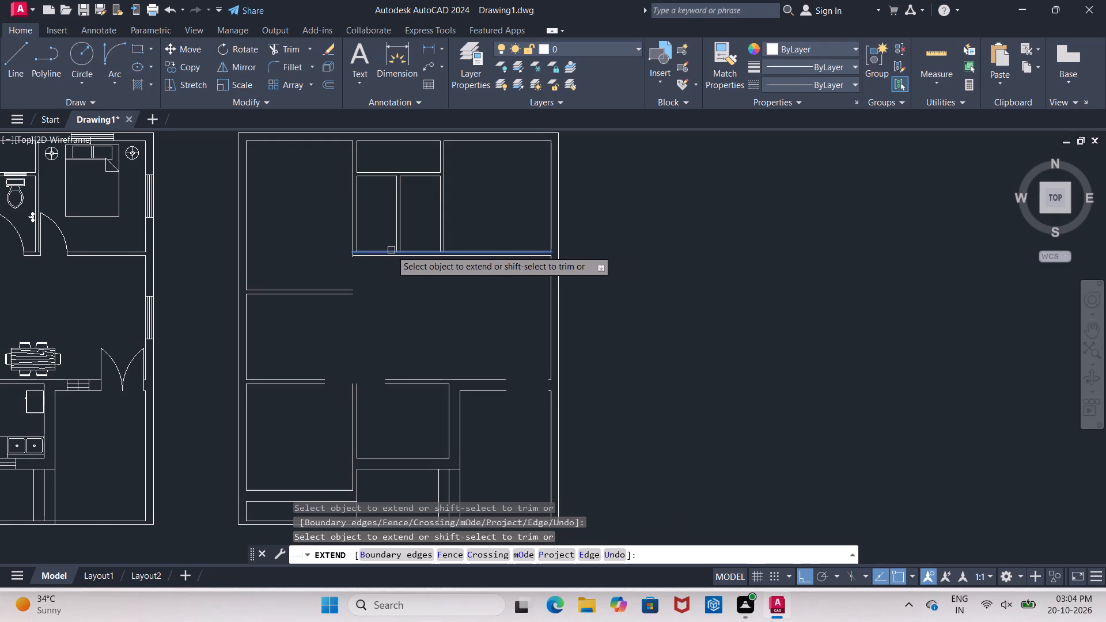
pyautogui.click(391, 250)
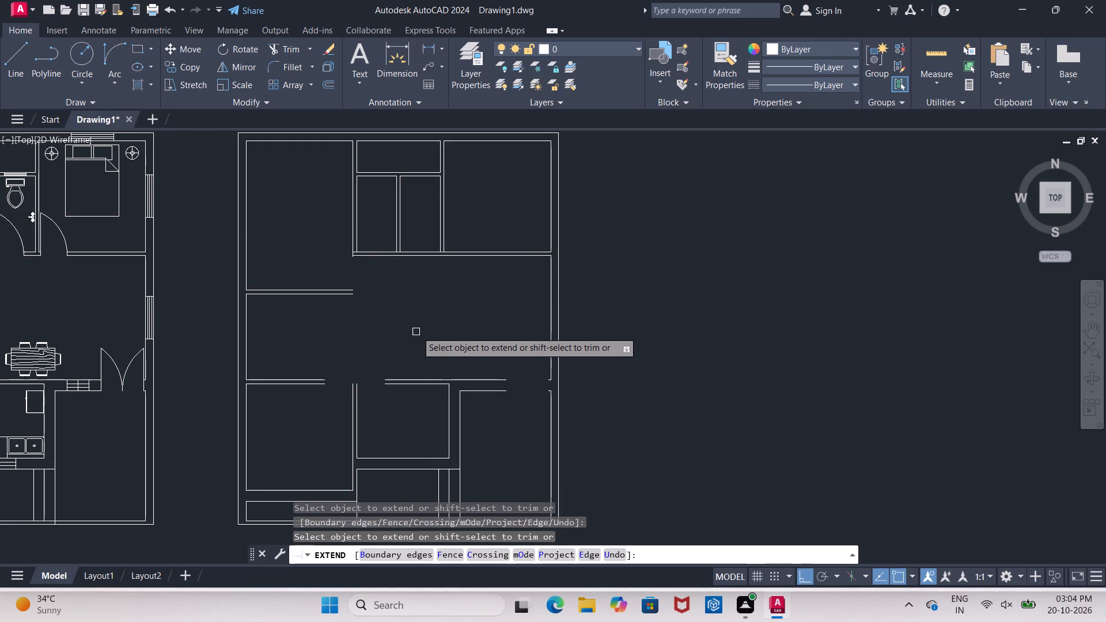
# Extend the vertical partition lines around the duplicate's two small upper rooms to the hall-side line of the upper hall wall.
pyautogui.click(440, 235)
pyautogui.click(445, 236)
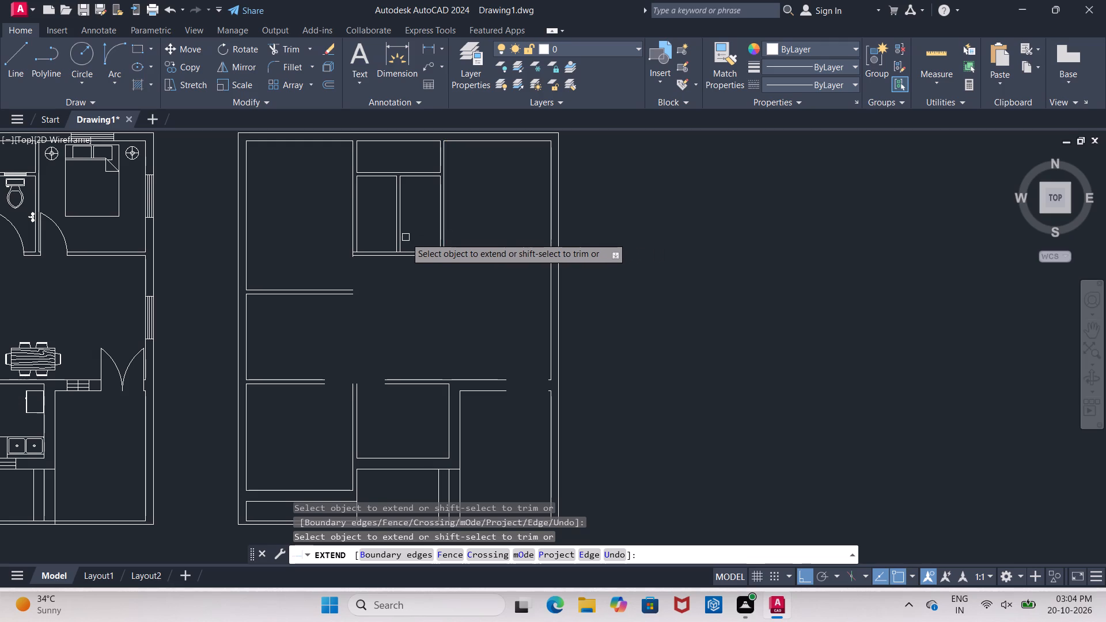
pyautogui.click(402, 241)
pyautogui.click(395, 241)
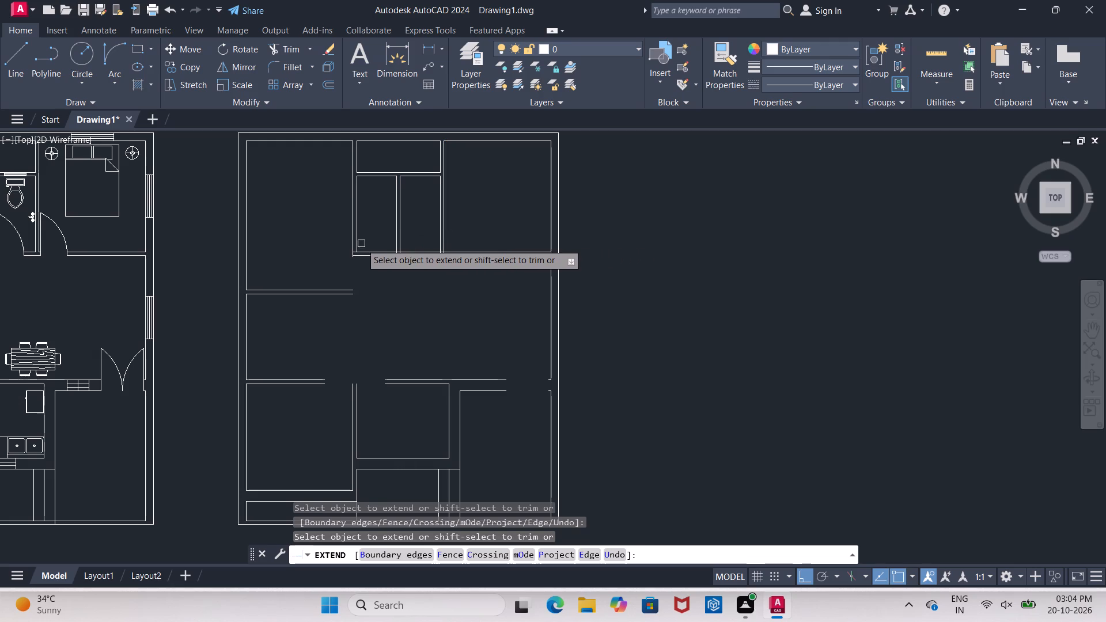
pyautogui.click(359, 244)
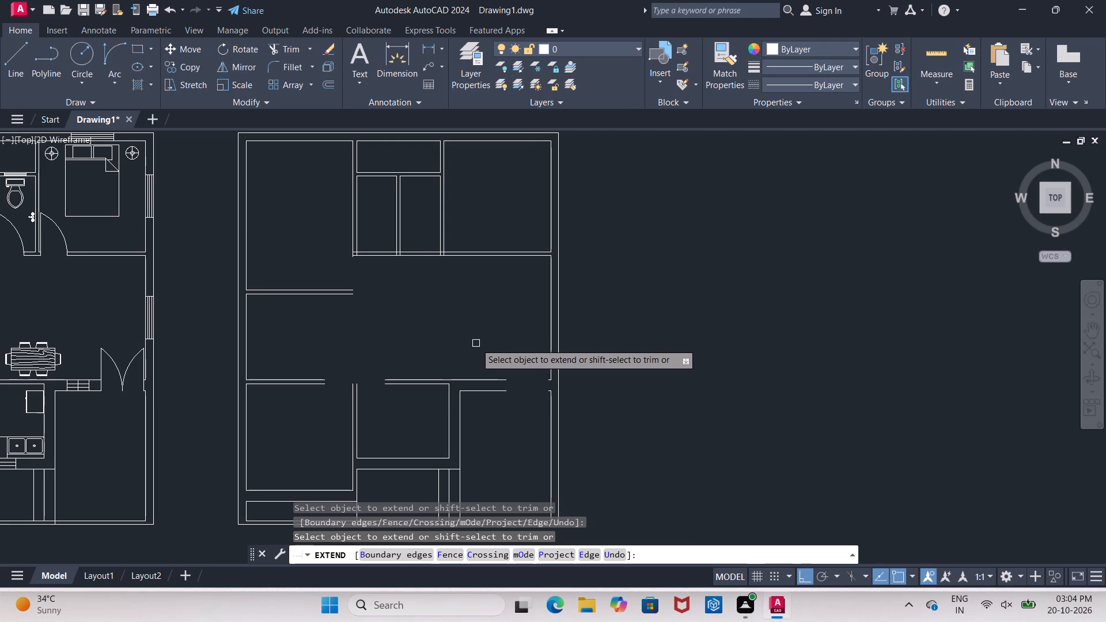
# Extend the duplicate's lower hall wall lines, on both faces, across the openings to the lower rooms to make them continuous.
pyautogui.click(400, 379)
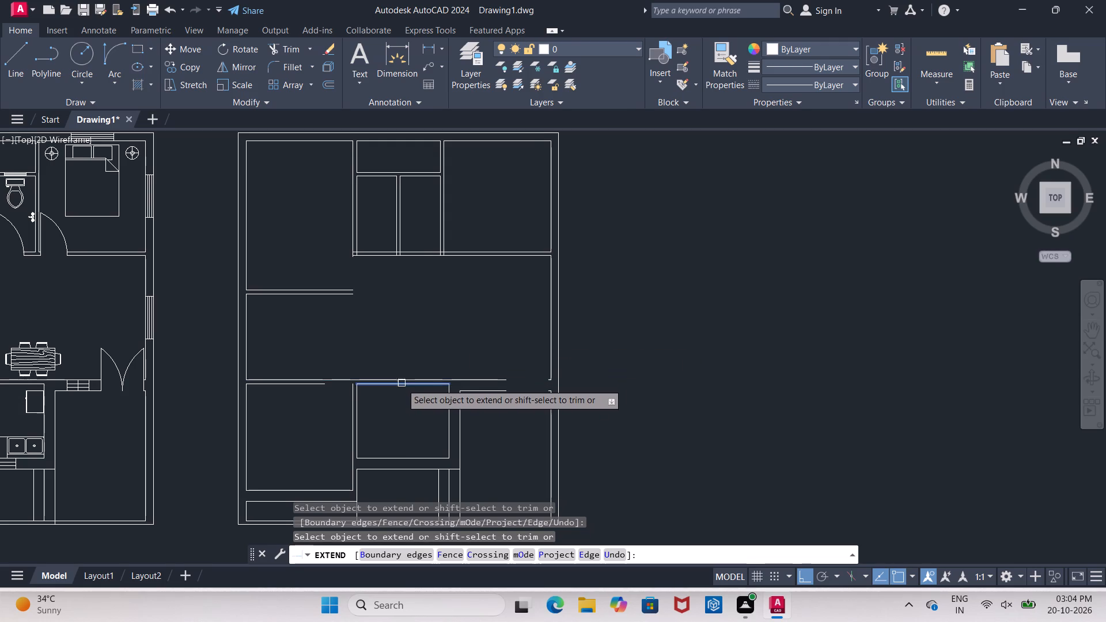
pyautogui.click(402, 386)
pyautogui.click(310, 384)
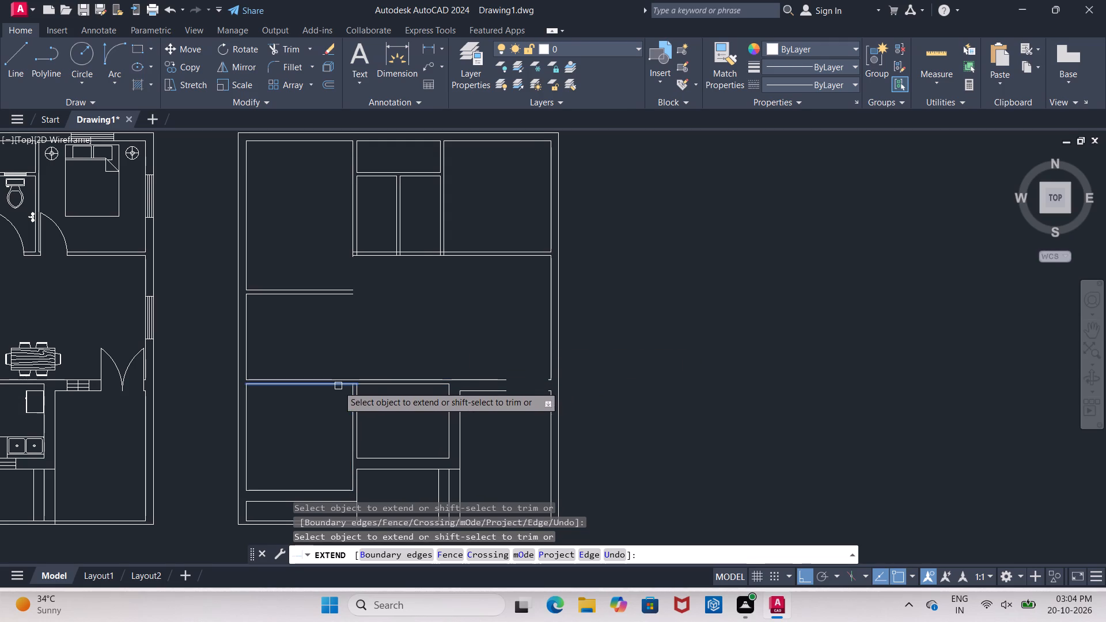
pyautogui.click(338, 386)
pyautogui.click(494, 380)
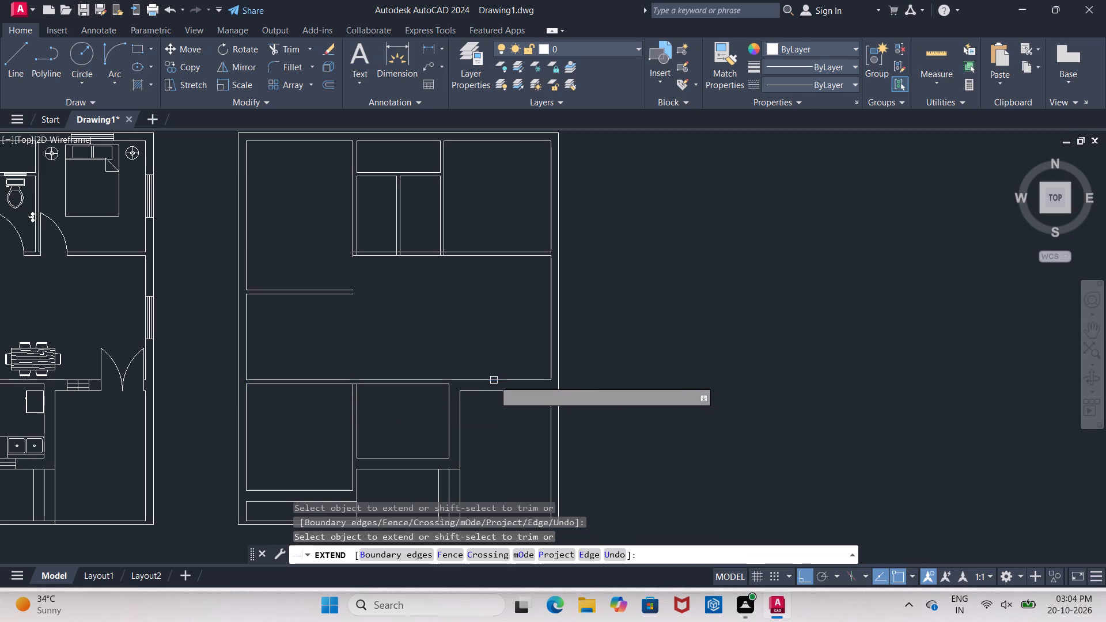
pyautogui.click(497, 391)
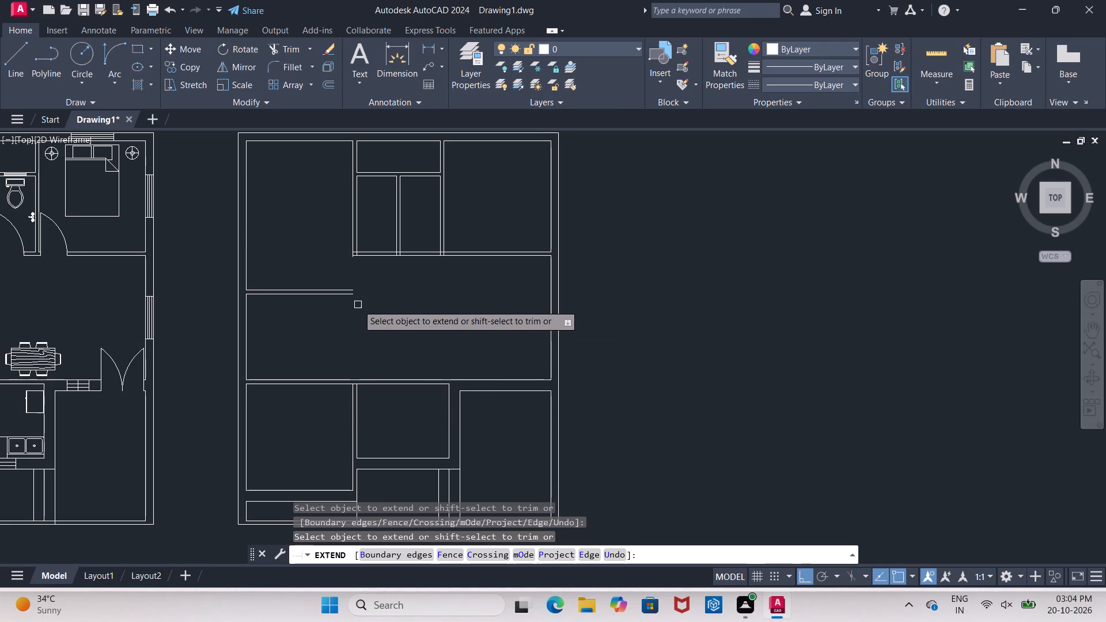
# Extend the upper-left room's inner side wall line down to the wall line above the staircase area in the duplicate.
pyautogui.click(353, 228)
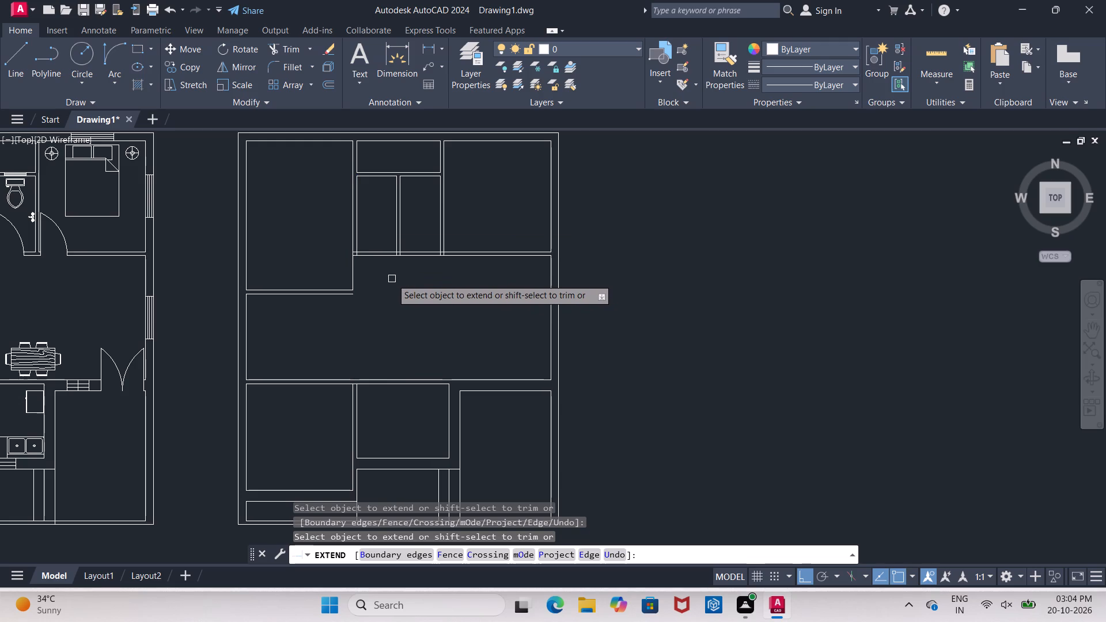
pyautogui.press('Escape')
# Stretch the staircase-side line of the wall below the upper-left room about 5'-4 1/2" horizontally into the hall.
pyautogui.click(348, 297)
pyautogui.click(352, 297)
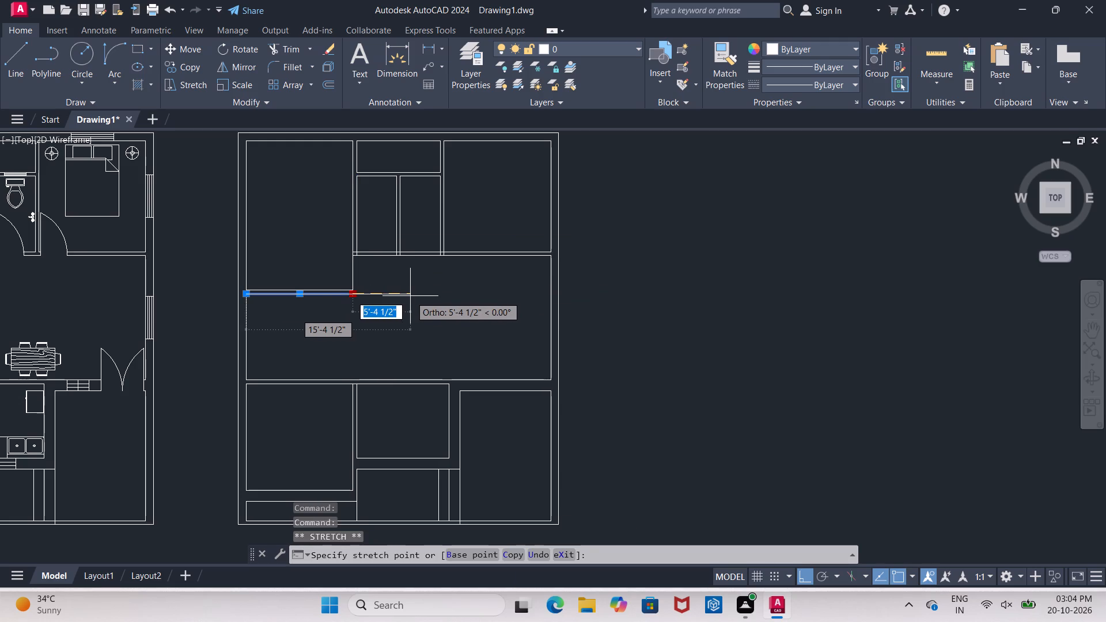
pyautogui.click(410, 296)
pyautogui.press('Escape')
# Extend the hall-side line of the upper-left room's side wall down to the lengthened staircase-side wall line.
pyautogui.press('e')
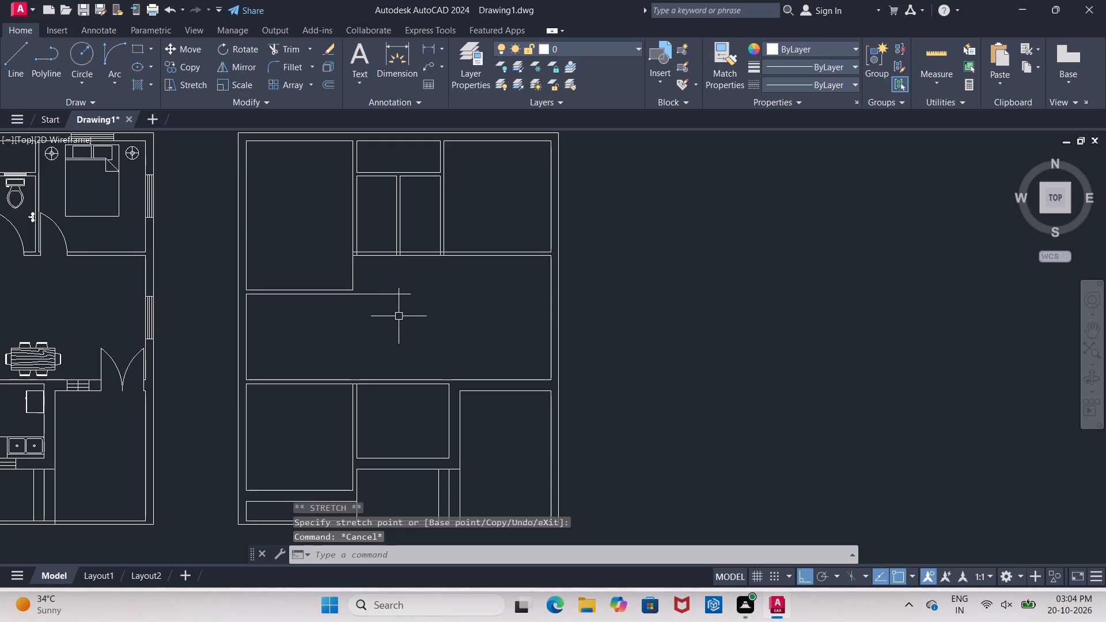
pyautogui.press('x')
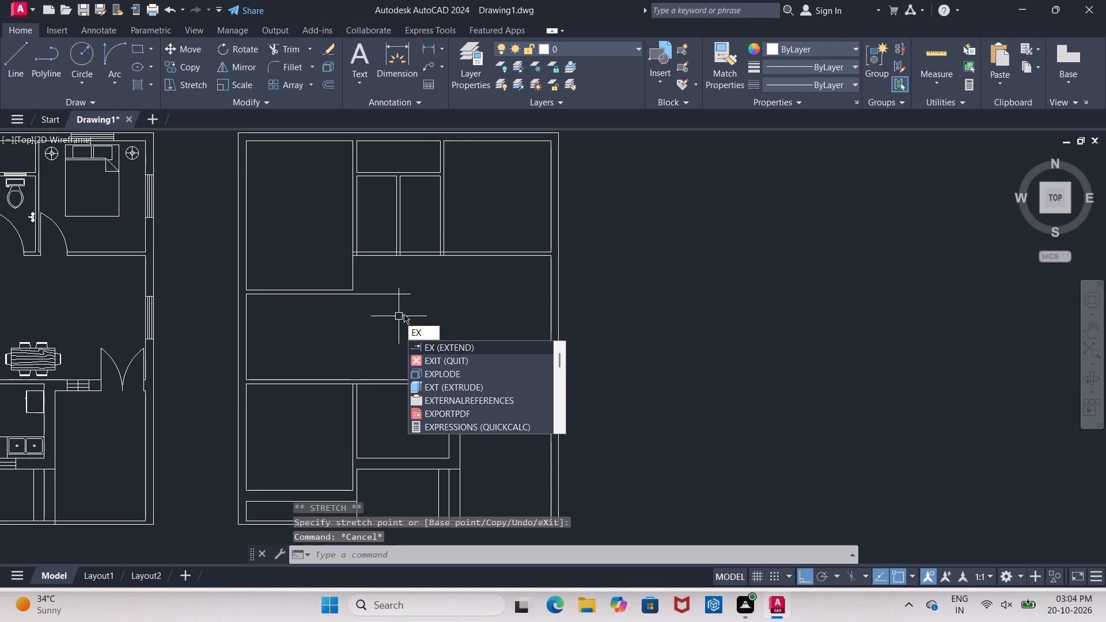
pyautogui.press('Return')
pyautogui.press('Return')
pyautogui.click(358, 236)
pyautogui.press('Return')
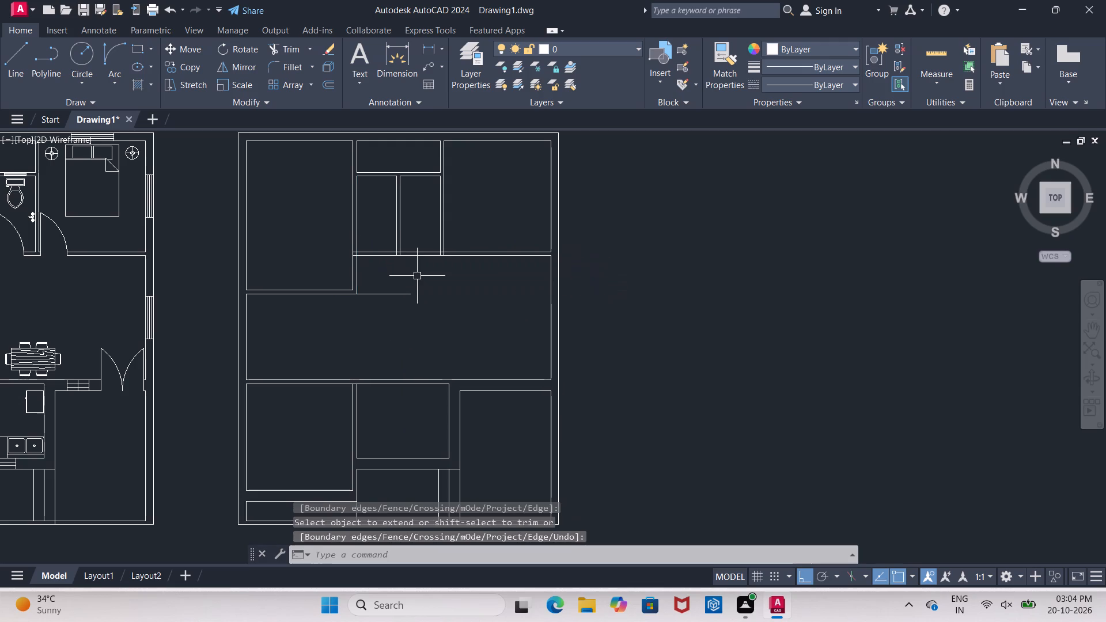
# Trim the staircase-side wall line's excess that projects into the hall past the upper-left room's corner.
pyautogui.press('t')
pyautogui.press('r')
pyautogui.press('Return')
pyautogui.press('Return')
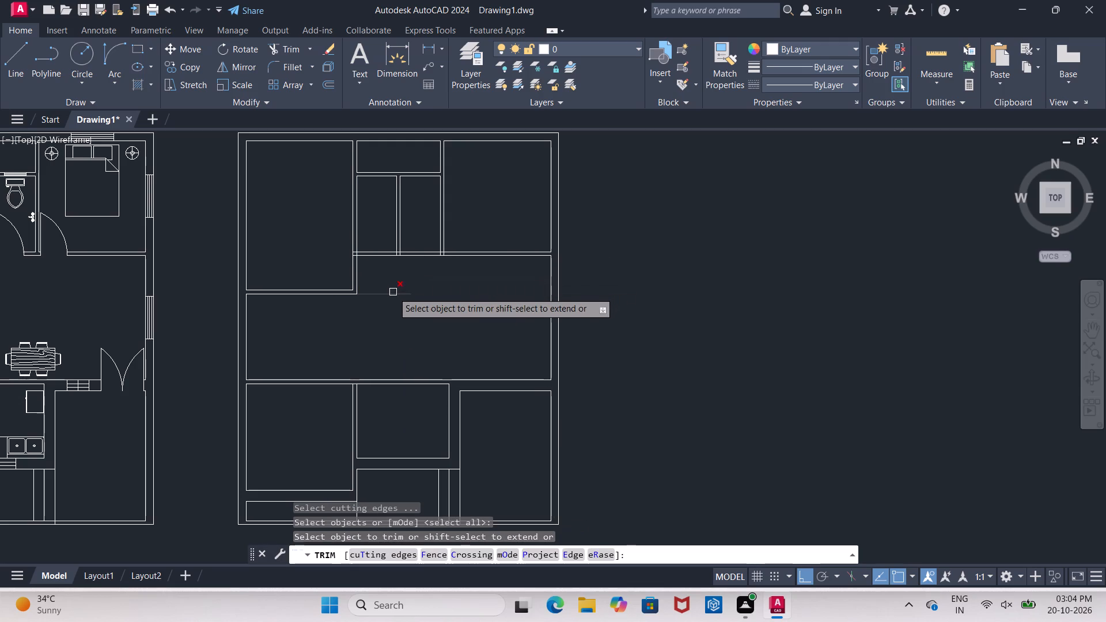
pyautogui.click(393, 292)
pyautogui.press('Escape')
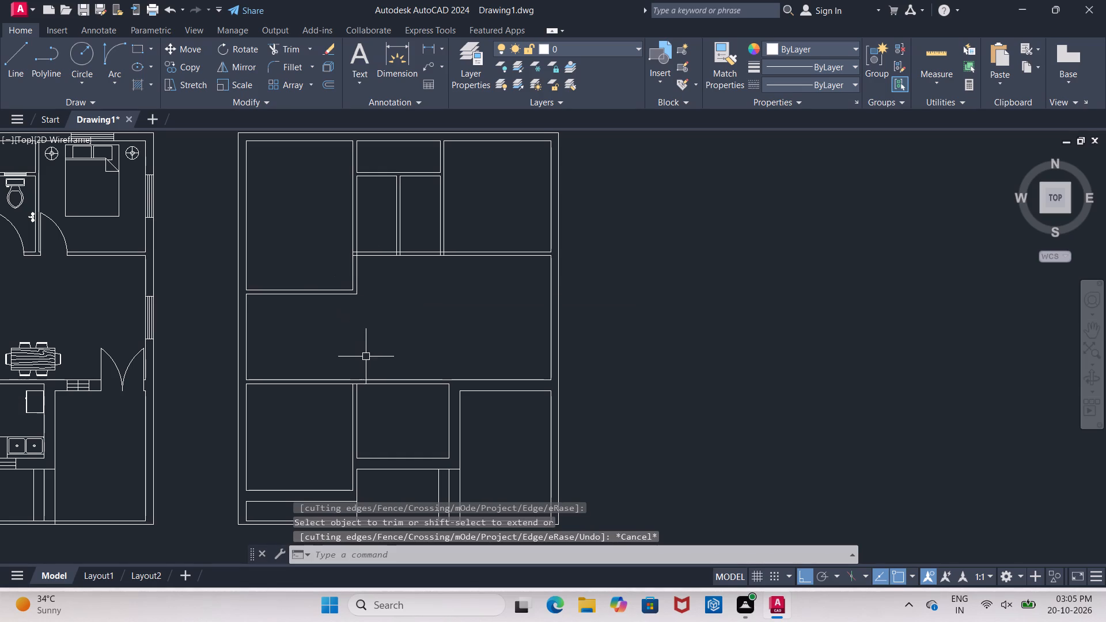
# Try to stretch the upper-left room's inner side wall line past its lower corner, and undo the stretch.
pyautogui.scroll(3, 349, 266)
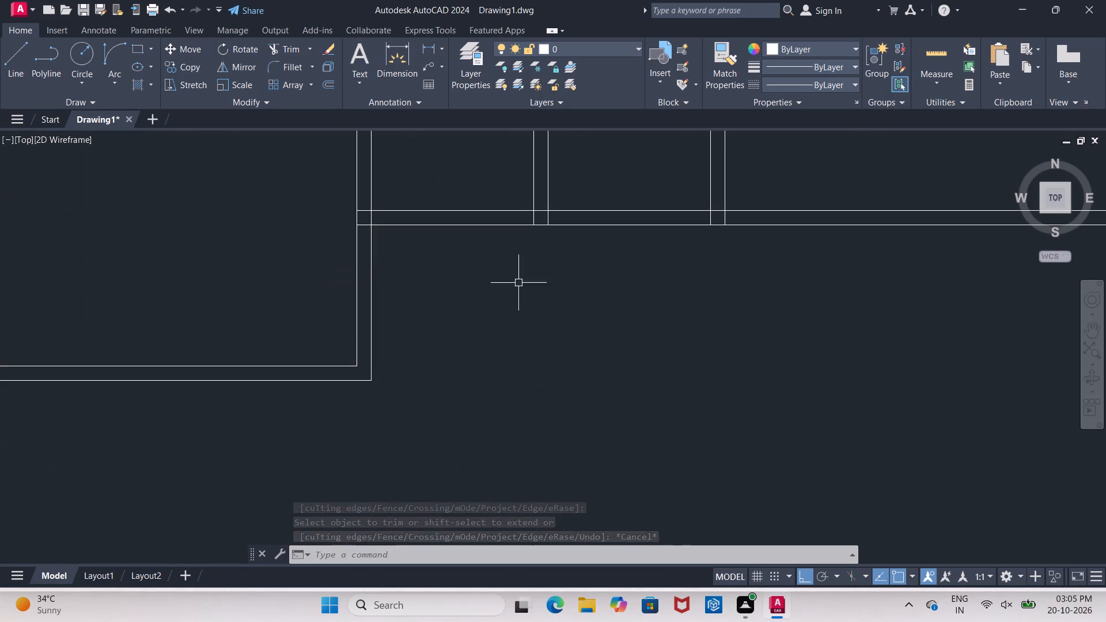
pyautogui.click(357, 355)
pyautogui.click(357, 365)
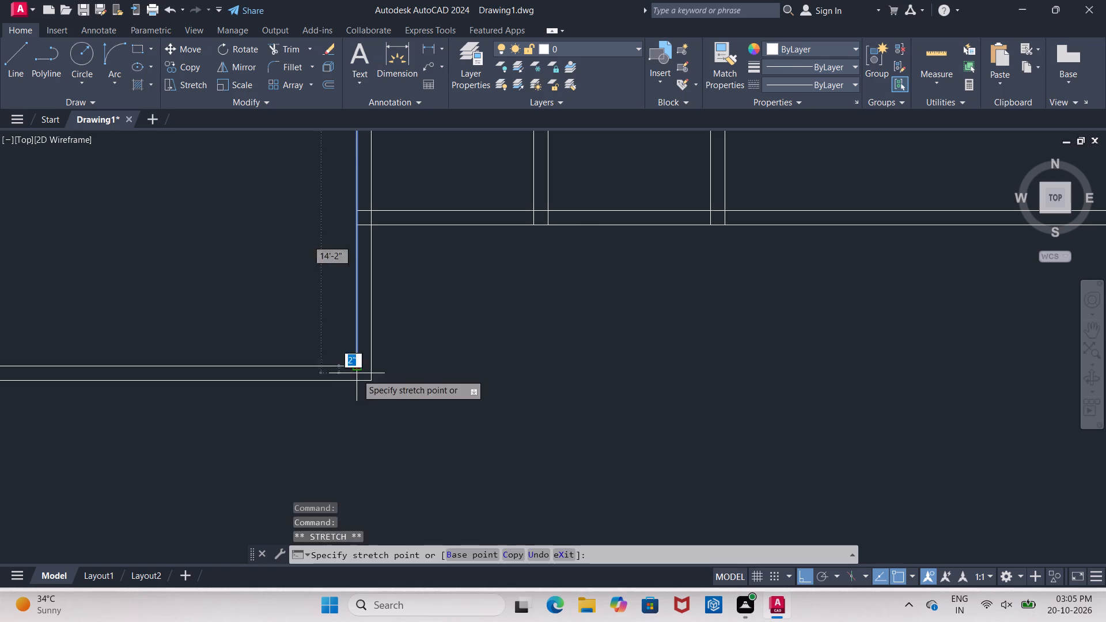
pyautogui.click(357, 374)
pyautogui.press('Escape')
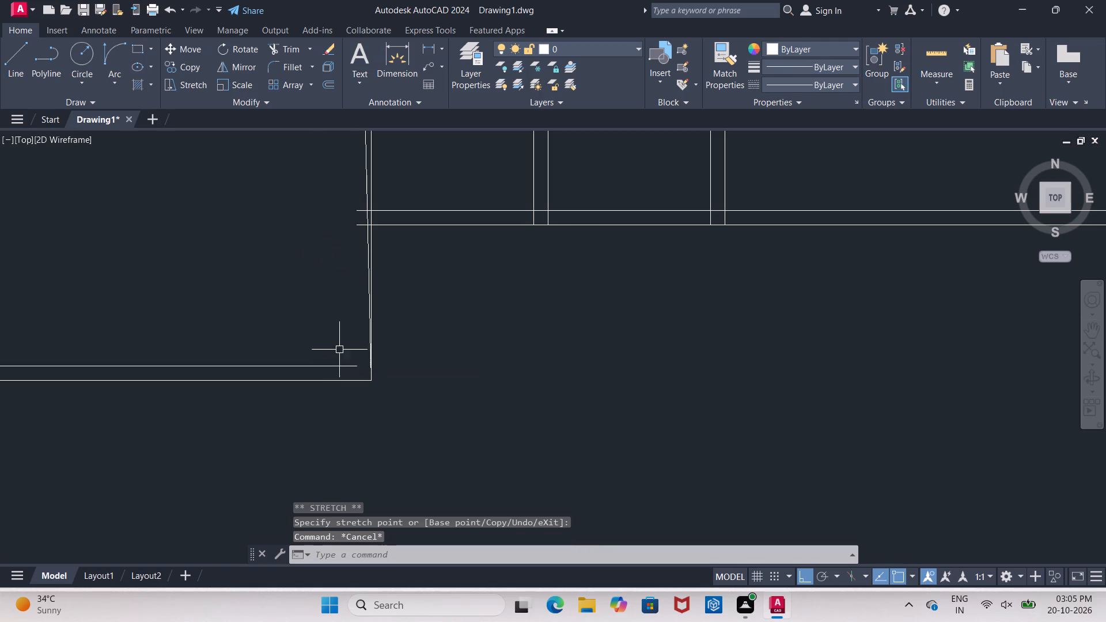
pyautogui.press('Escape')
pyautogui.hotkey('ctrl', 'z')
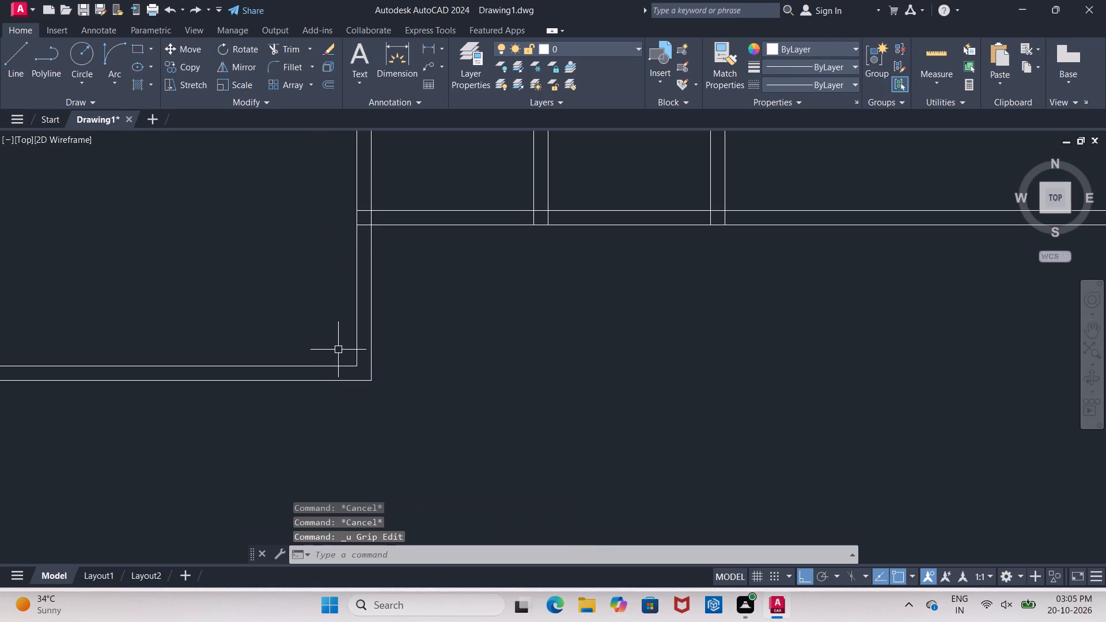
# Extend the upper-left room's inner side wall line down to the staircase-side line of its lower wall.
pyautogui.press('e')
pyautogui.press('x')
pyautogui.press('Return')
pyautogui.press('Return')
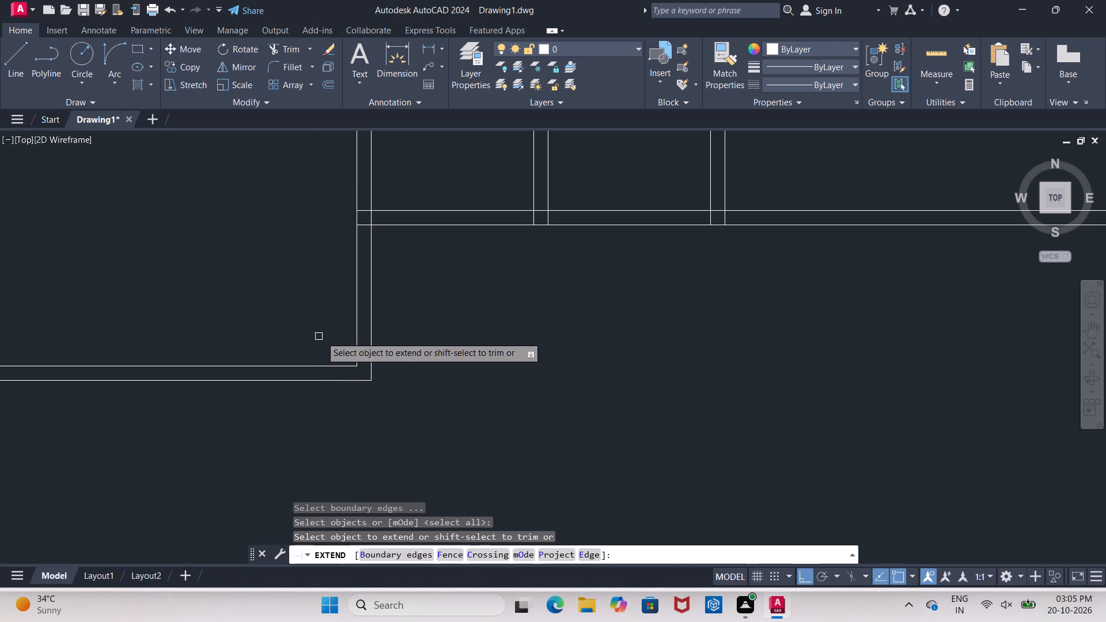
pyautogui.click(358, 316)
# Extend the inner line of the upper-left room's lower wall to the hall-side wall line at one end and the exterior outline at the other.
pyautogui.scroll(-5, 301, 304)
pyautogui.scroll(3, 336, 347)
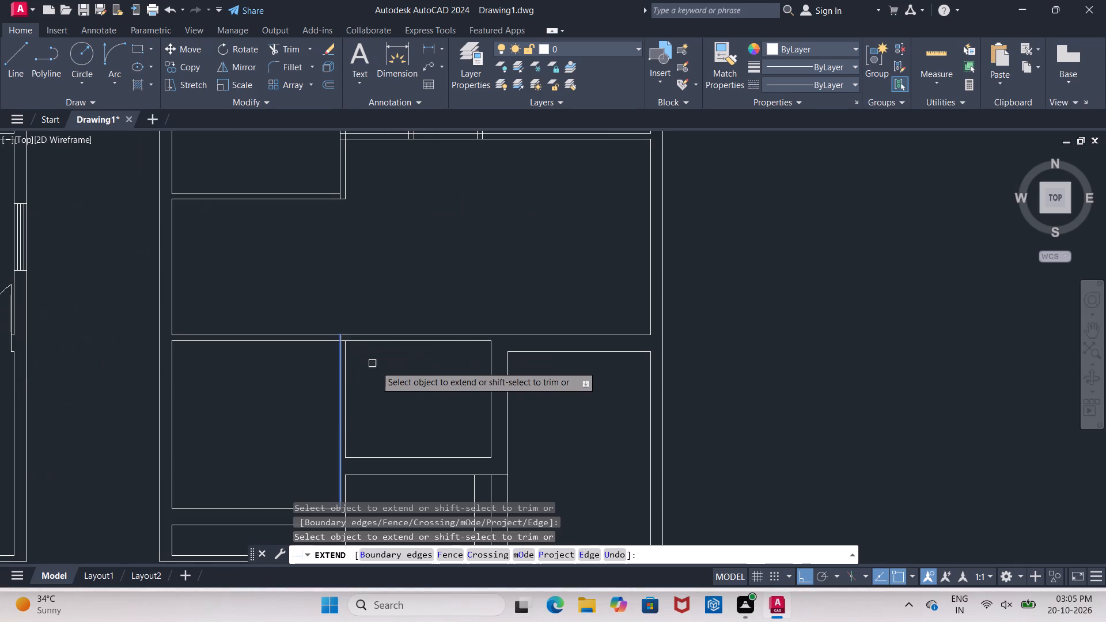
pyautogui.scroll(3, 321, 170)
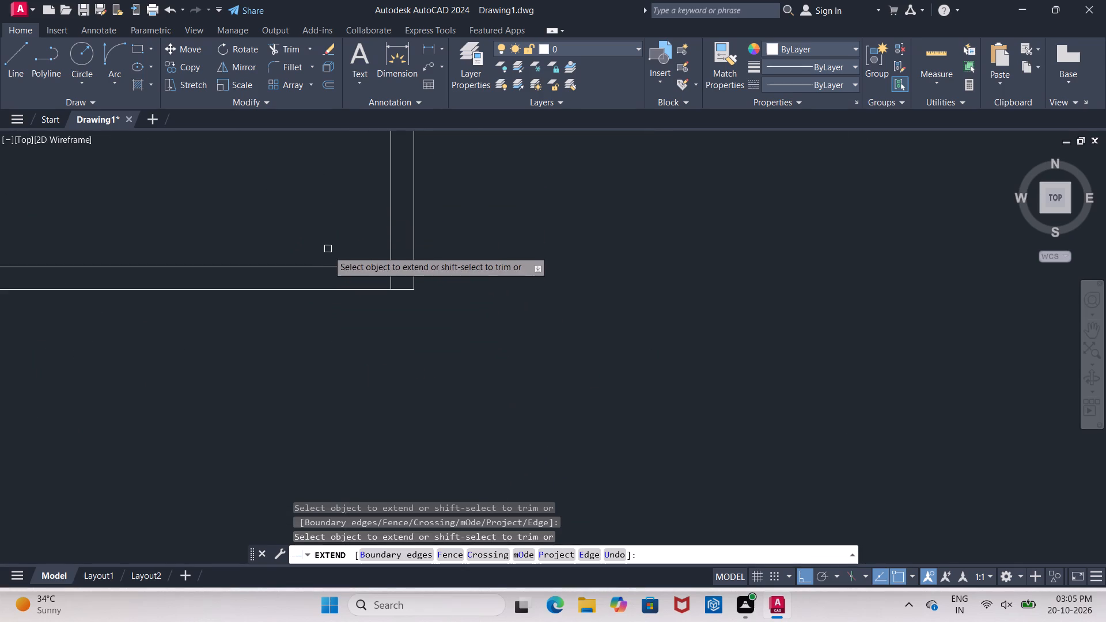
pyautogui.click(323, 271)
pyautogui.click(324, 260)
pyautogui.scroll(-3, 348, 221)
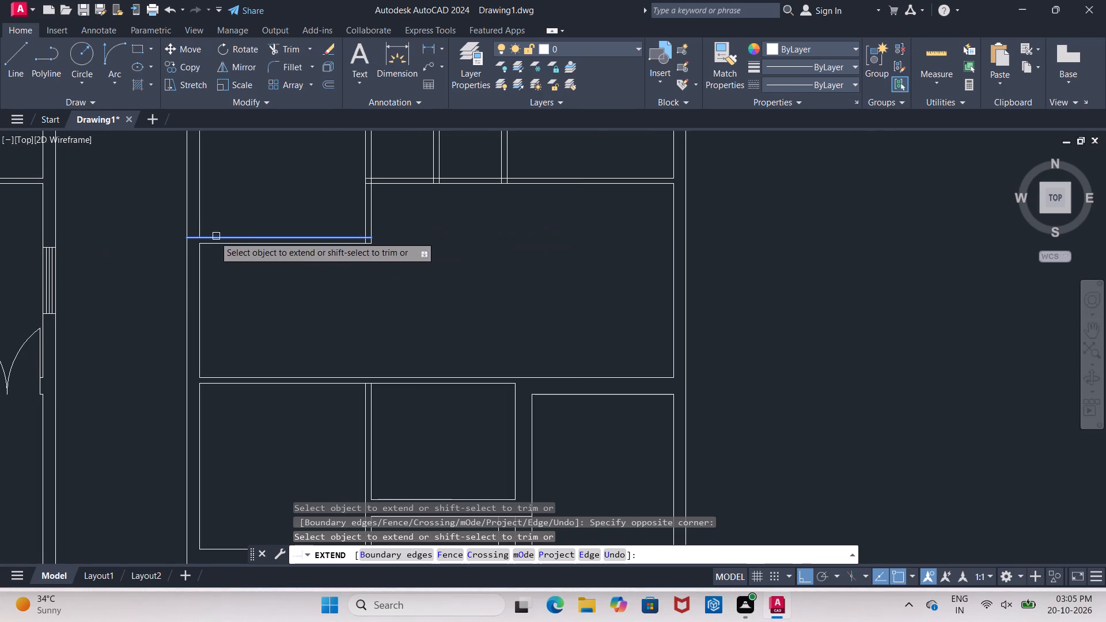
pyautogui.click(224, 236)
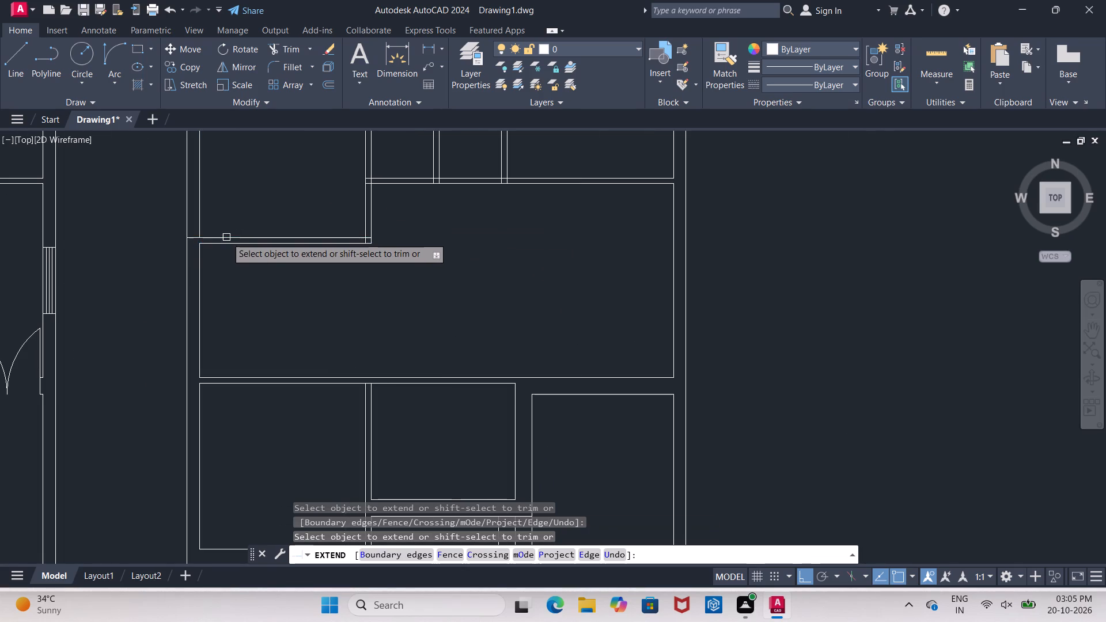
# Extend the hall's upper and lower wall lines to the staircase-side exterior outline, and that exterior wall's inner lines across both walls.
pyautogui.click(226, 244)
pyautogui.click(198, 270)
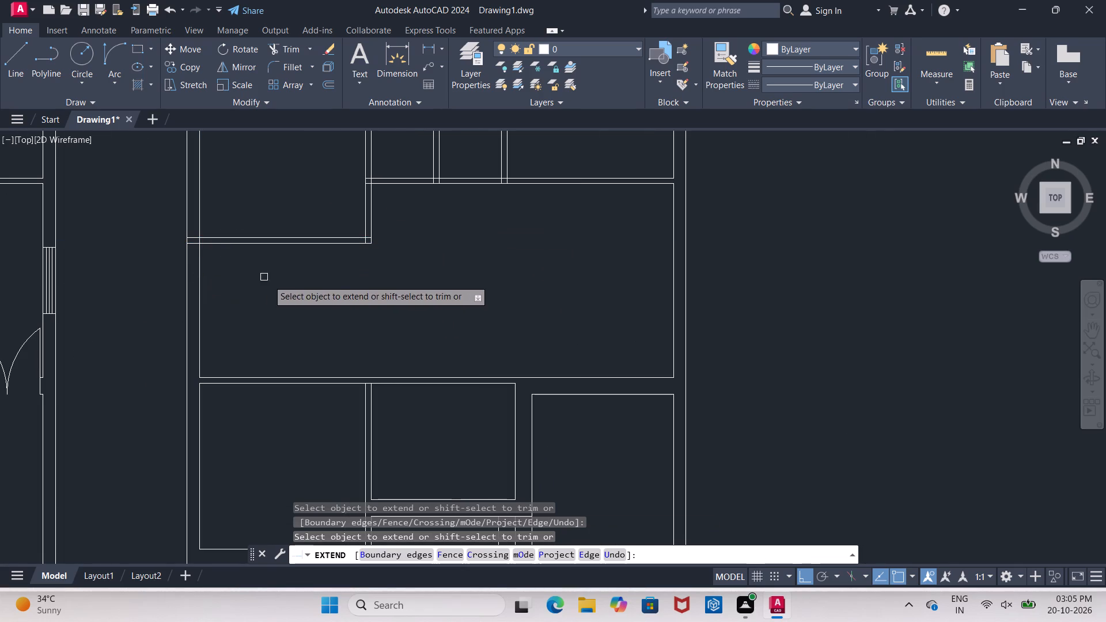
pyautogui.click(229, 378)
pyautogui.click(228, 384)
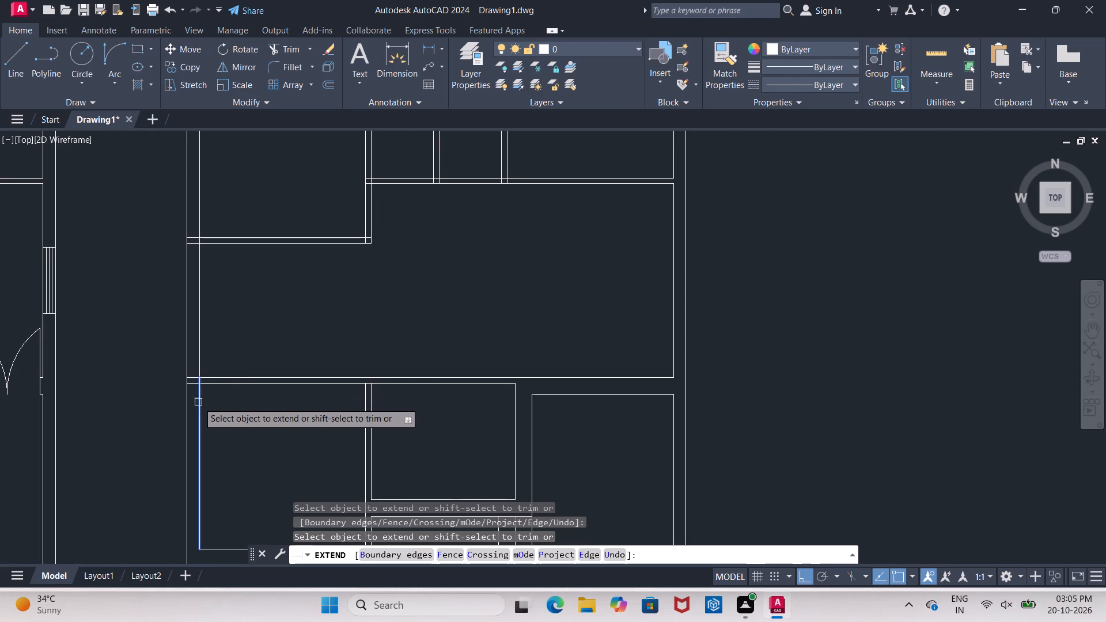
pyautogui.click(198, 403)
# Extend both partition lines between the lower-left room and the kitchen area up through the hall's lower wall.
pyautogui.click(363, 408)
pyautogui.click(397, 408)
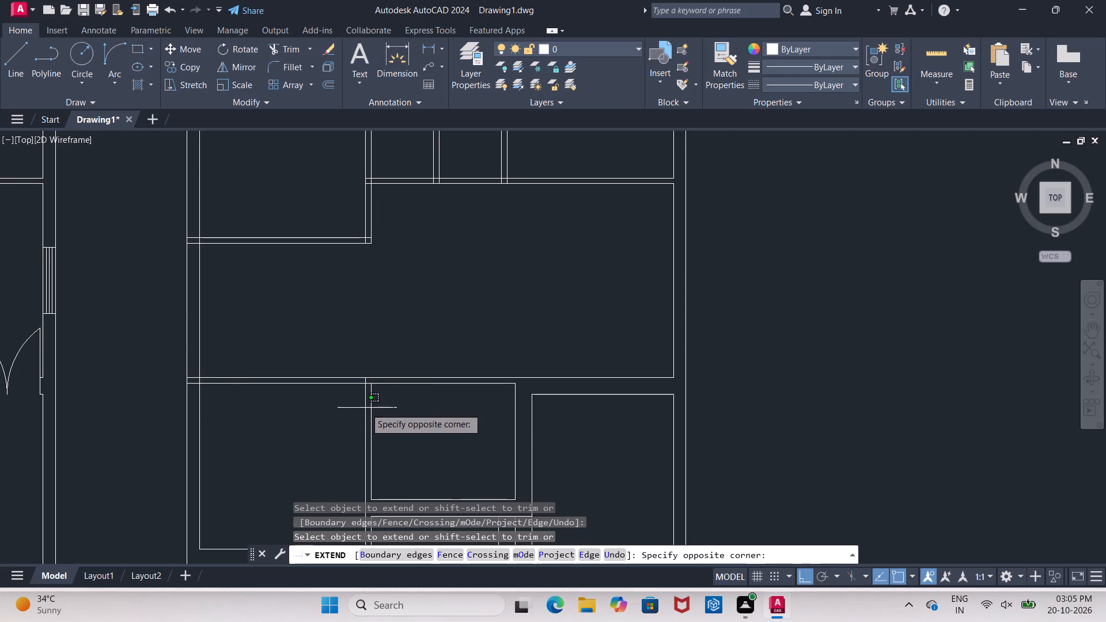
pyautogui.click(365, 408)
pyautogui.click(372, 408)
# Extend the wall lines between the kitchen and lower-right room, and the lower-right room's inner exterior line, up to the hall's lower wall.
pyautogui.scroll(-3, 343, 316)
pyautogui.scroll(2, 388, 333)
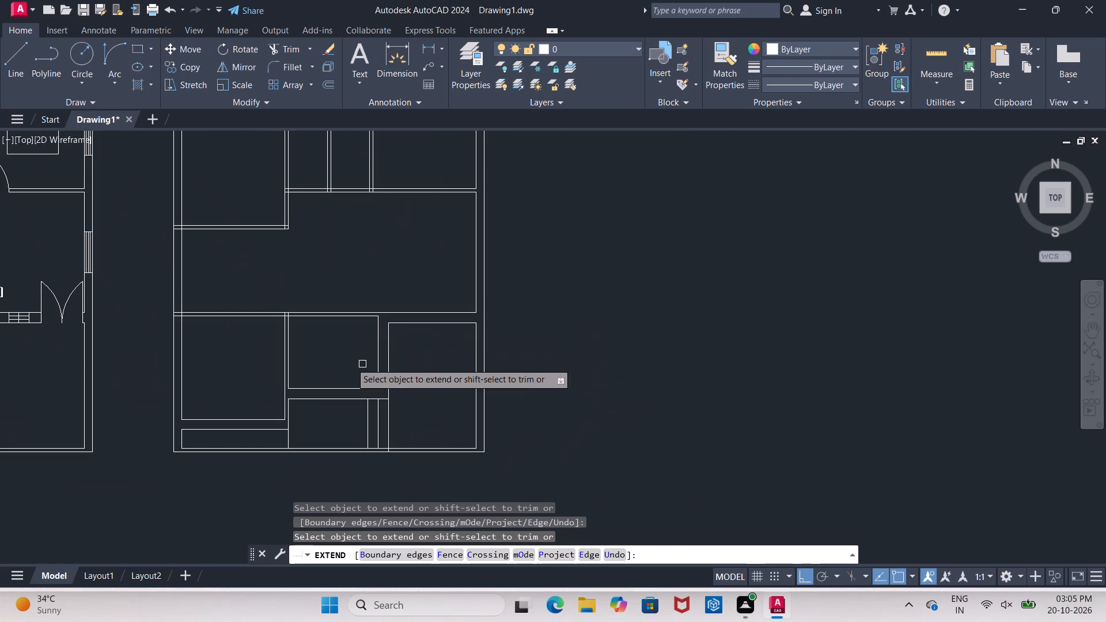
pyautogui.click(345, 353)
pyautogui.click(648, 343)
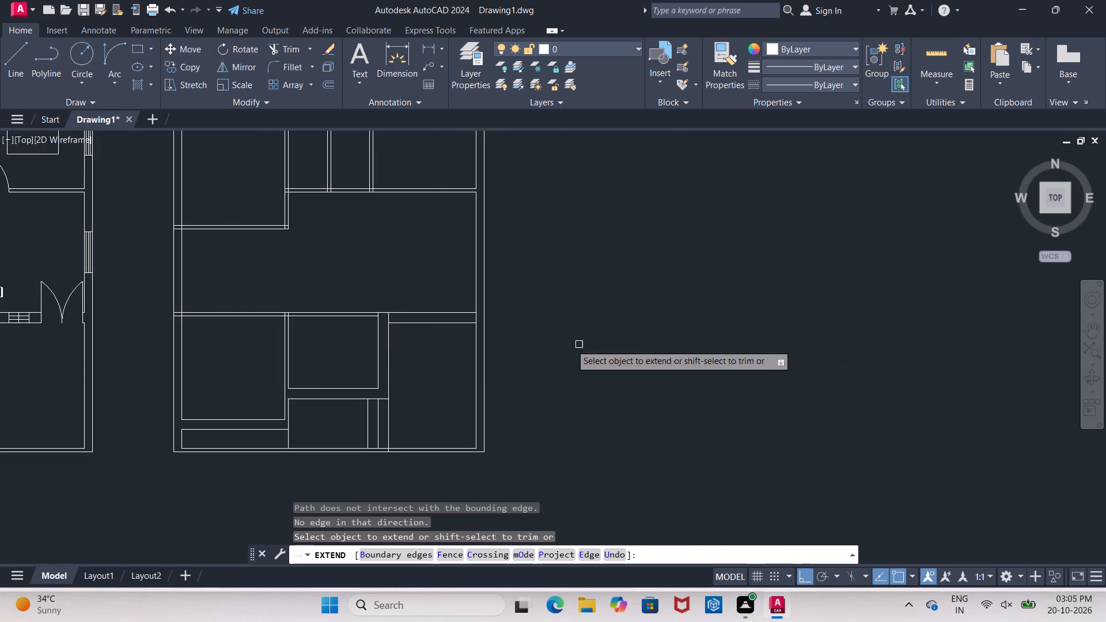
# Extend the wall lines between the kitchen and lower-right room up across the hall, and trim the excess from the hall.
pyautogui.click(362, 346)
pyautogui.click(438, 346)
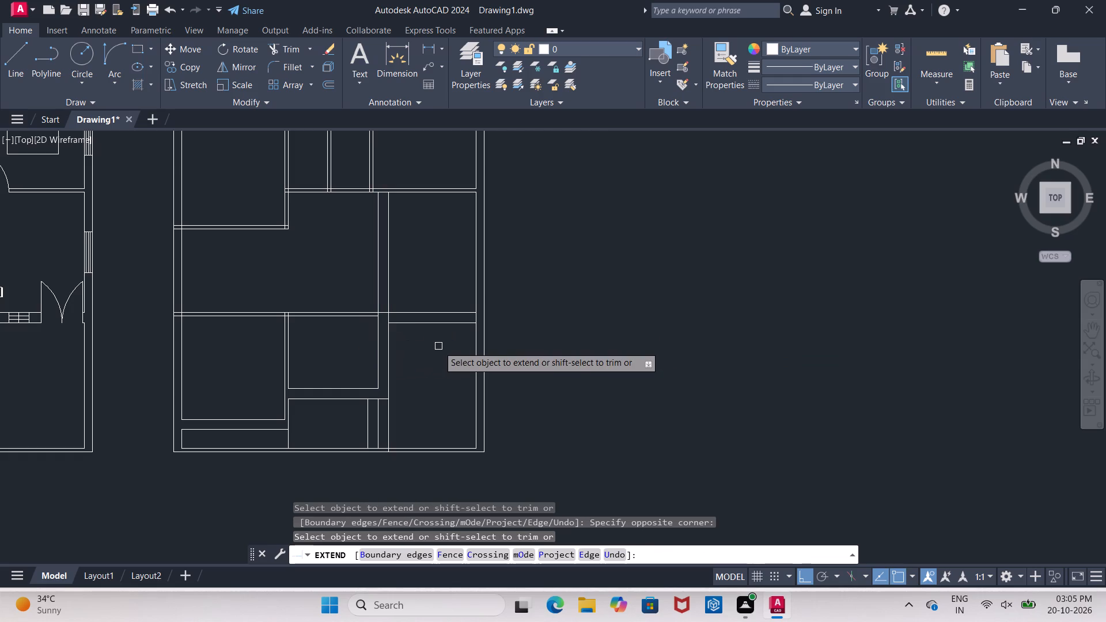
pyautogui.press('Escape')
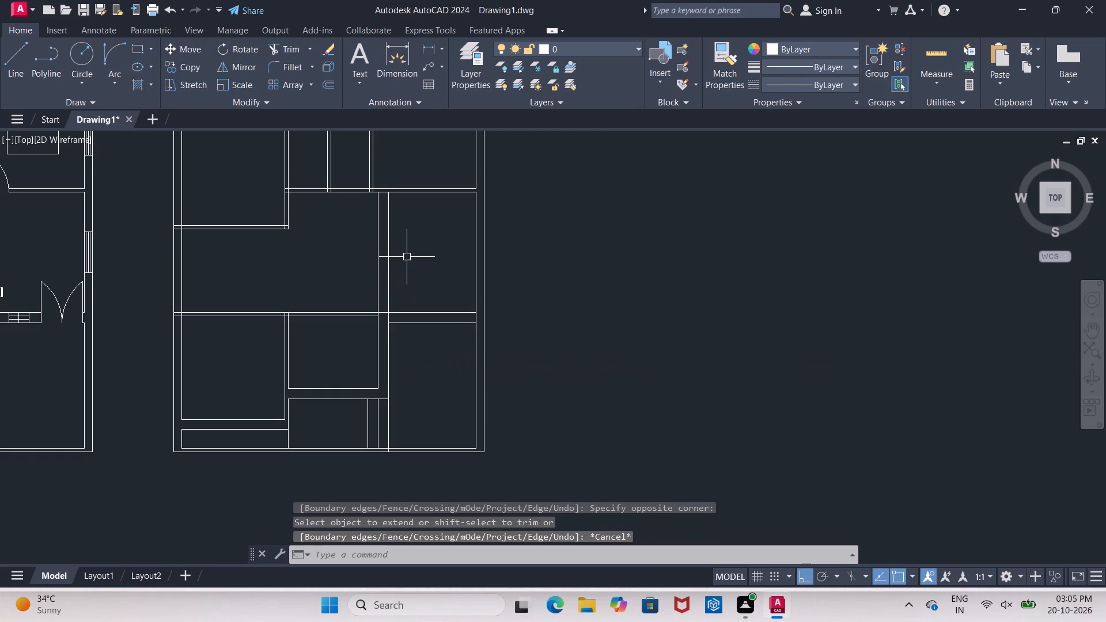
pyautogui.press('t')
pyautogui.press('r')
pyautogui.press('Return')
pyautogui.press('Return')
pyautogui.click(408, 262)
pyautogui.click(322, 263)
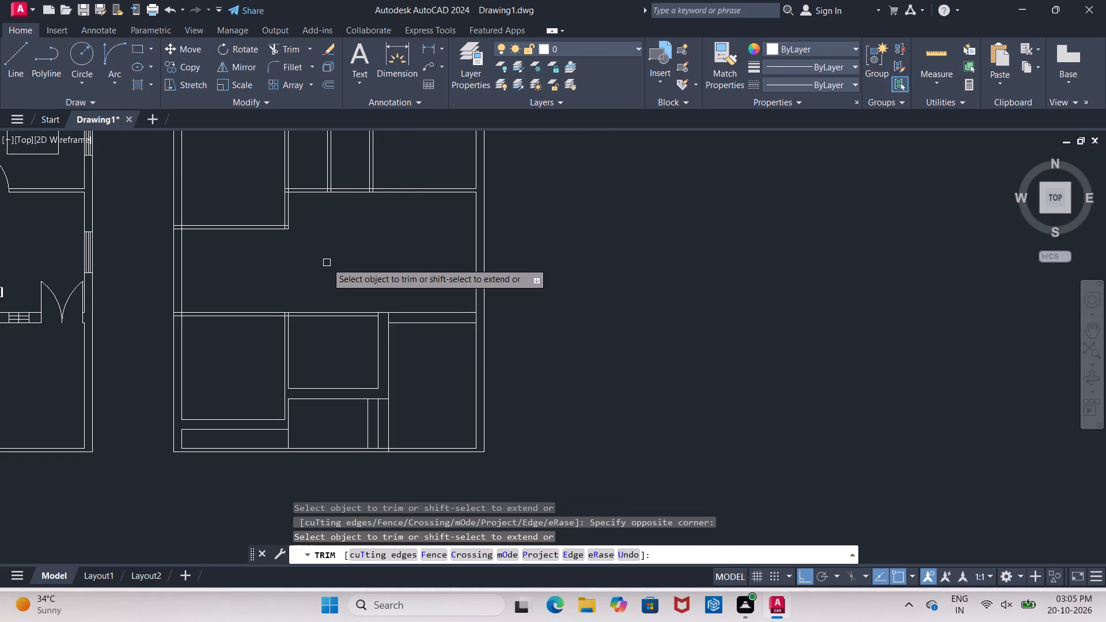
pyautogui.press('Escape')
# Extend the hall's inner line of the right exterior wall up across the upper-right room's lower wall.
pyautogui.write('EX')
pyautogui.press('Return')
pyautogui.press('Return')
pyautogui.click(475, 208)
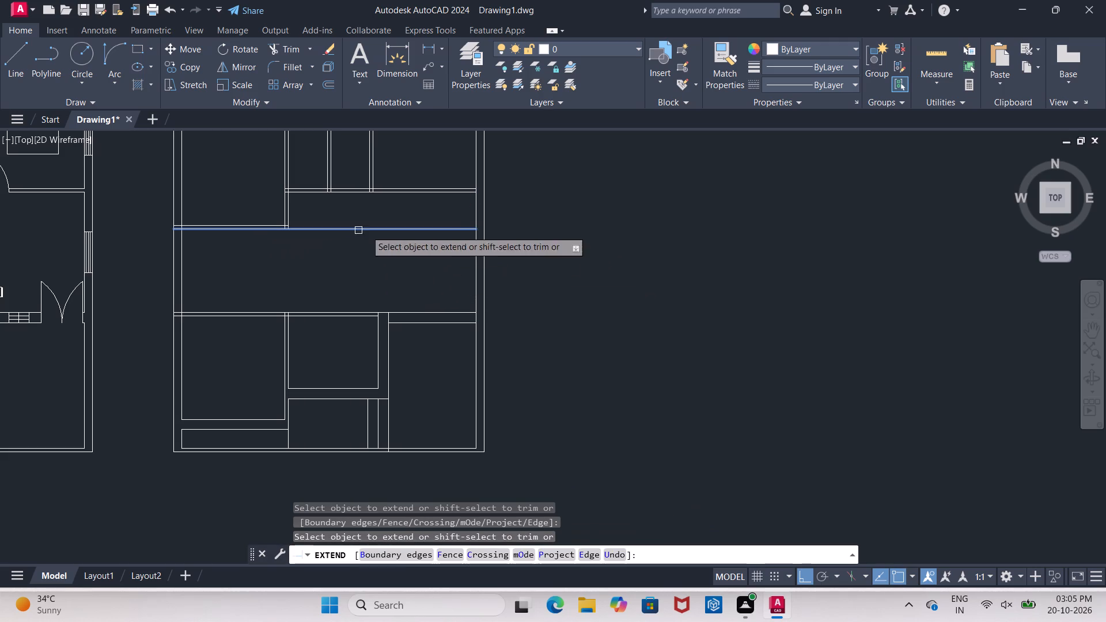
# Extend the small upper-middle room's side walls up to the exterior outline, and its lower wall lines across both side walls.
pyautogui.scroll(-1, 396, 318)
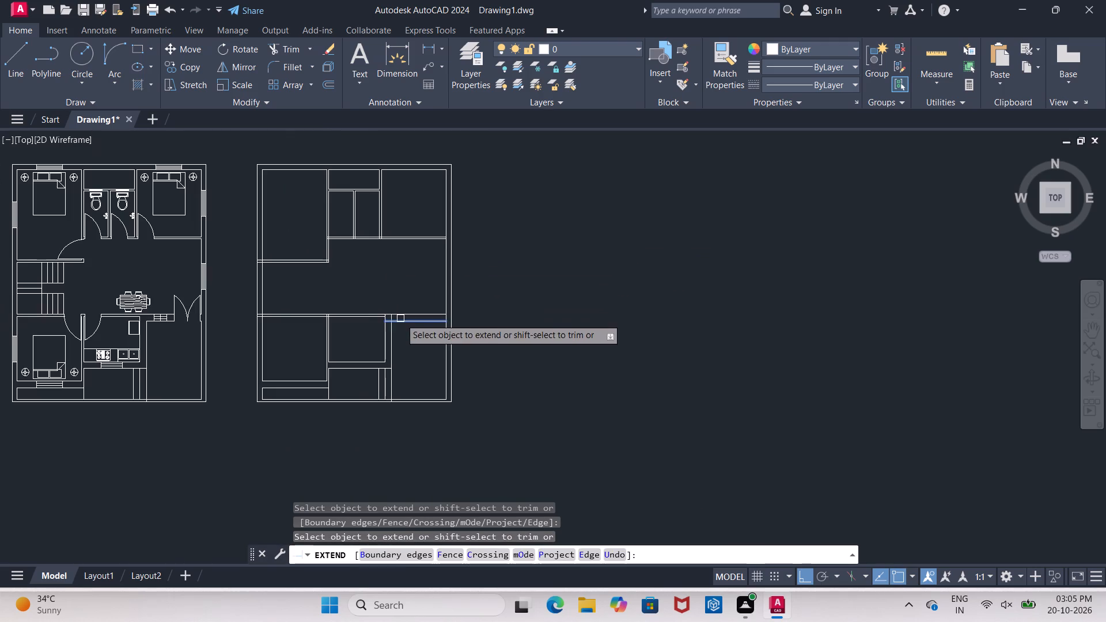
pyautogui.scroll(2, 321, 161)
pyautogui.click(354, 199)
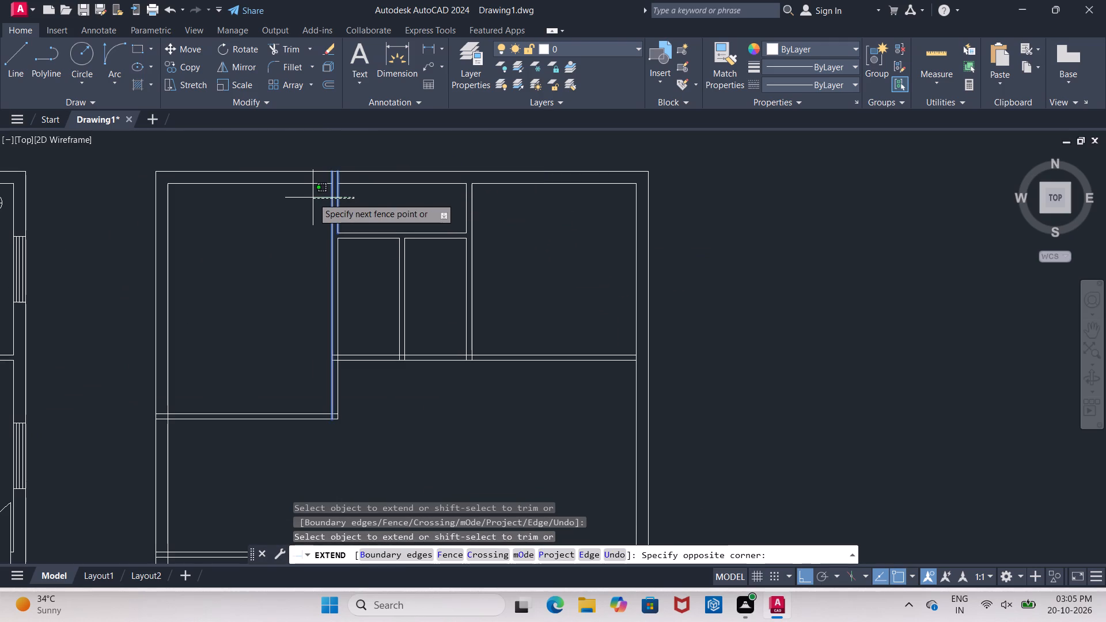
pyautogui.click(313, 198)
pyautogui.click(357, 222)
pyautogui.click(358, 255)
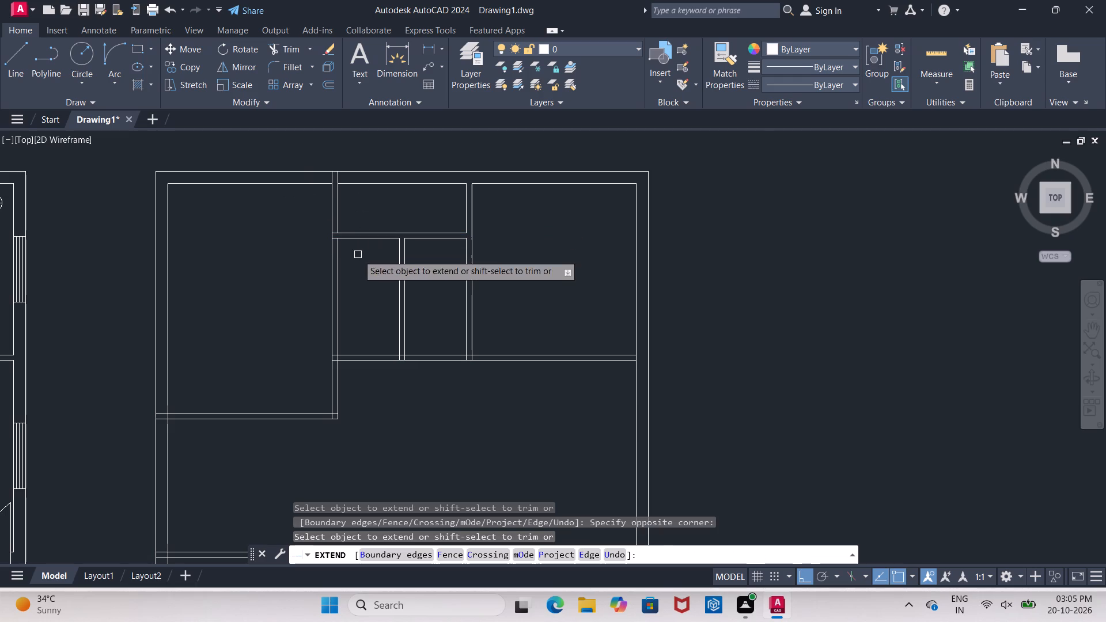
pyautogui.click(444, 226)
pyautogui.click(445, 252)
pyautogui.click(485, 198)
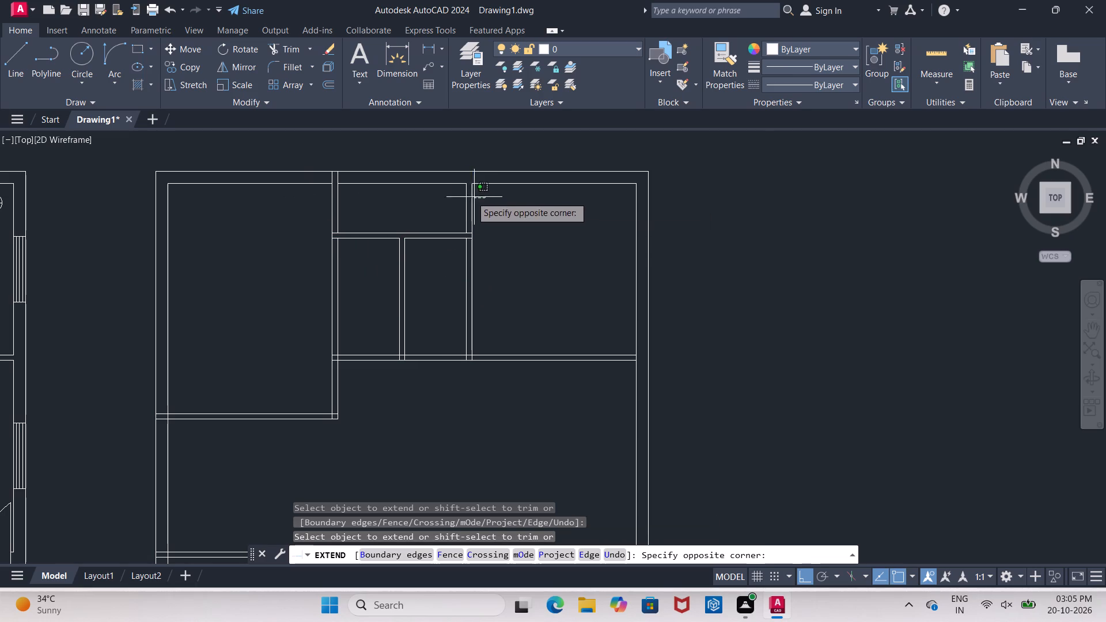
pyautogui.click(446, 196)
# Extend the exterior wall's inner lines to the plan outline at both upper corners and across the upper-right room's partition.
pyautogui.click(630, 196)
pyautogui.click(655, 196)
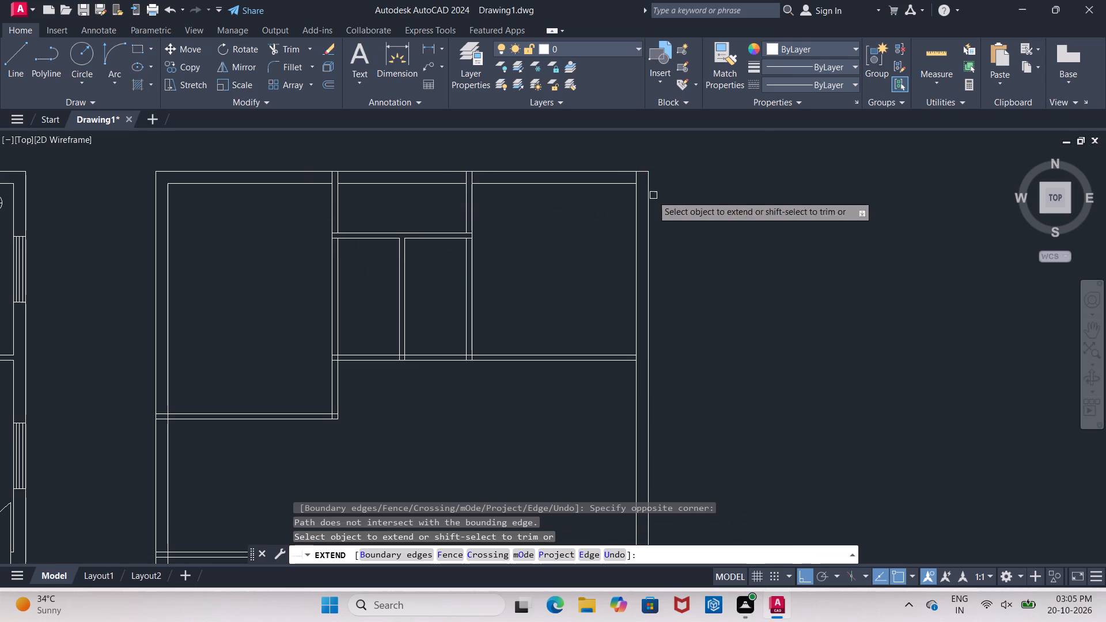
pyautogui.click(185, 198)
pyautogui.click(147, 196)
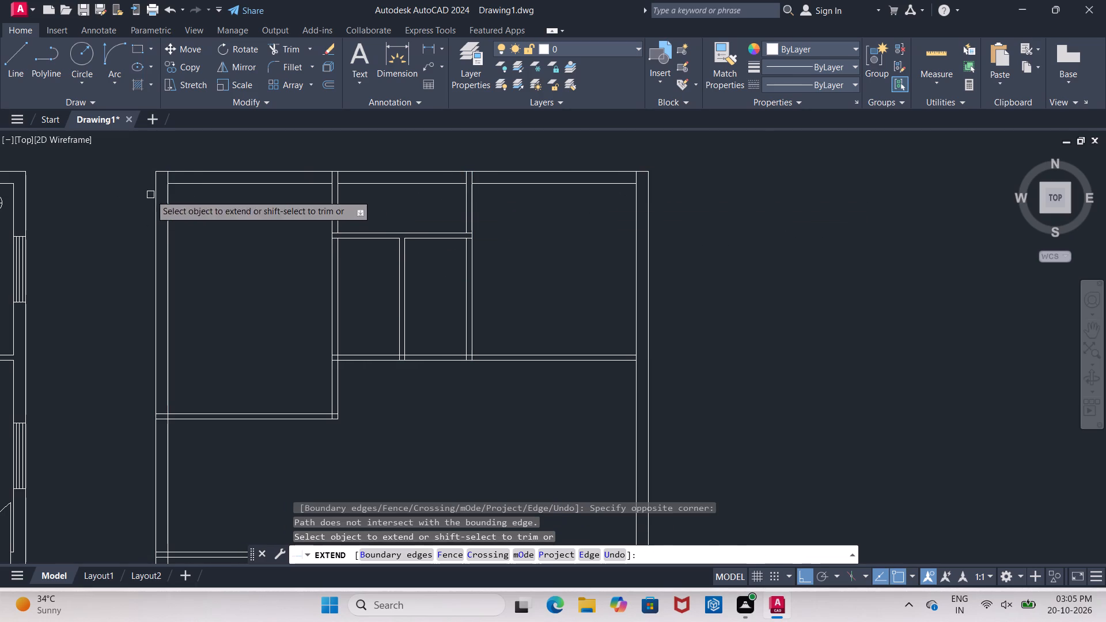
pyautogui.click(185, 184)
pyautogui.click(537, 187)
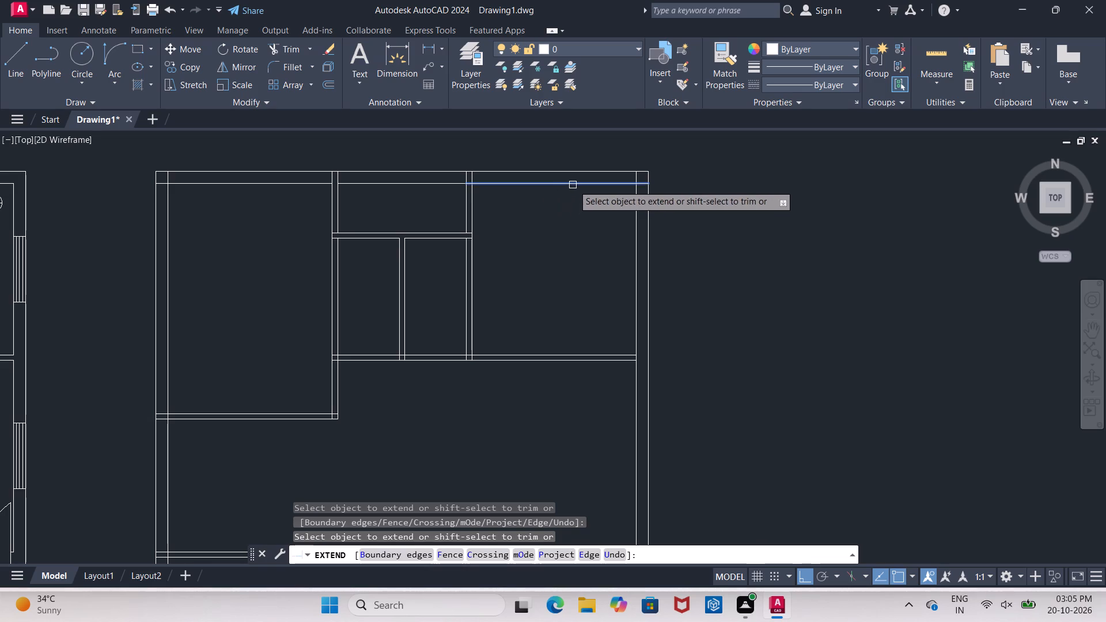
pyautogui.click(574, 185)
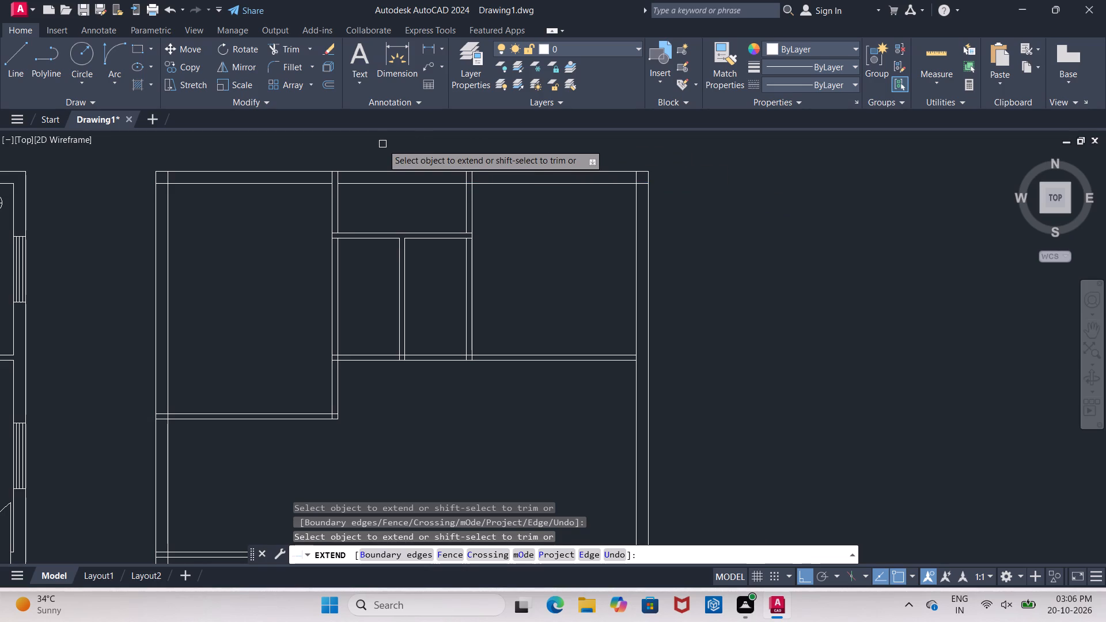
# Extend the lower-left room's lower wall lines to the exterior outline, and the exterior wall's inner line down across that wall.
pyautogui.scroll(-3, 354, 134)
pyautogui.scroll(3, 362, 274)
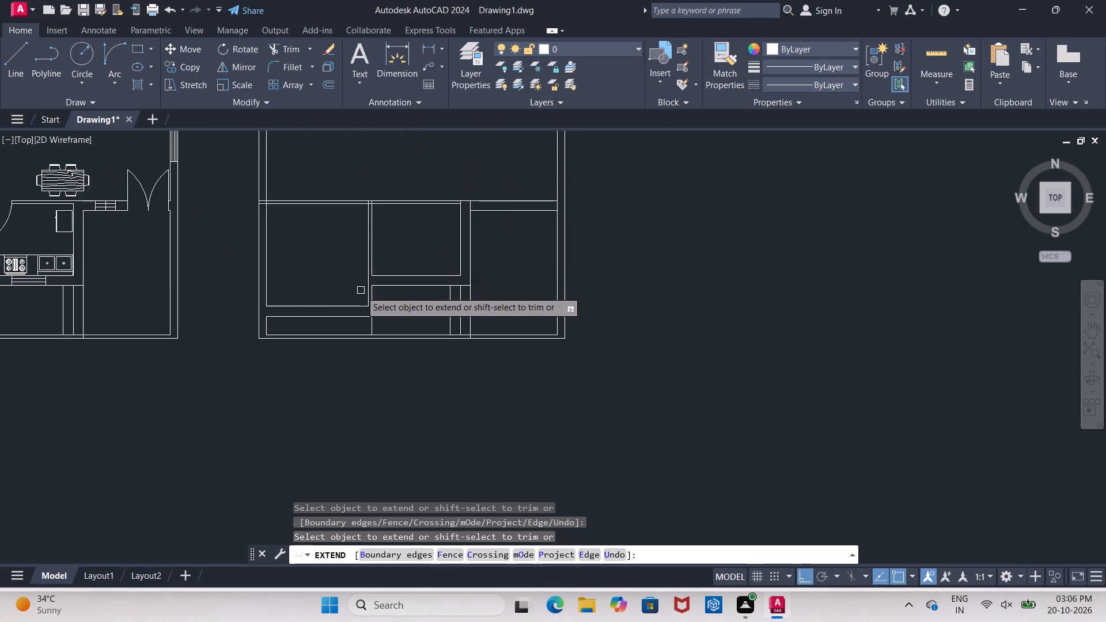
pyautogui.click(376, 302)
pyautogui.moveTo(253, 297); pyautogui.dragTo(254, 302)
pyautogui.click(243, 343)
pyautogui.click(207, 295)
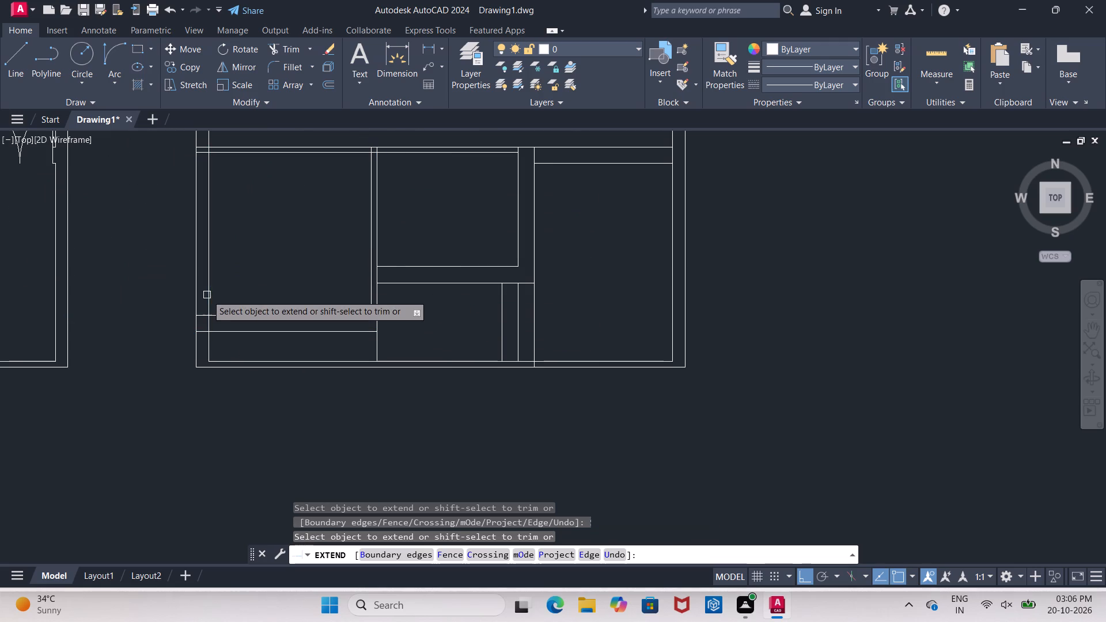
# Extend the exterior wall's inner lines at the plan's two bottom corners to the outer outline.
pyautogui.click(235, 349)
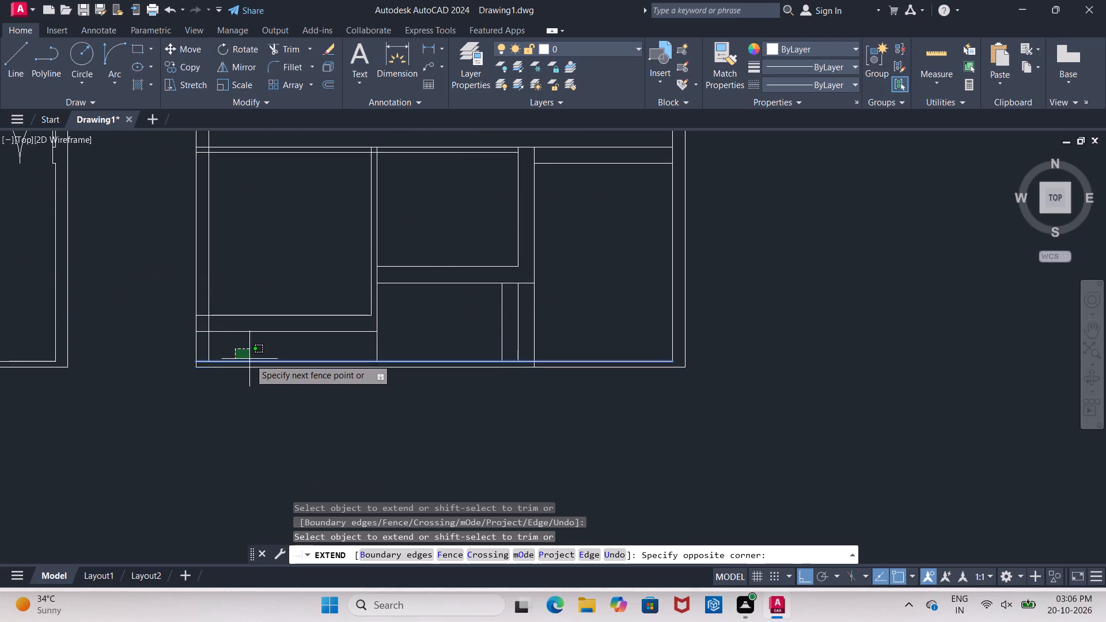
pyautogui.click(244, 363)
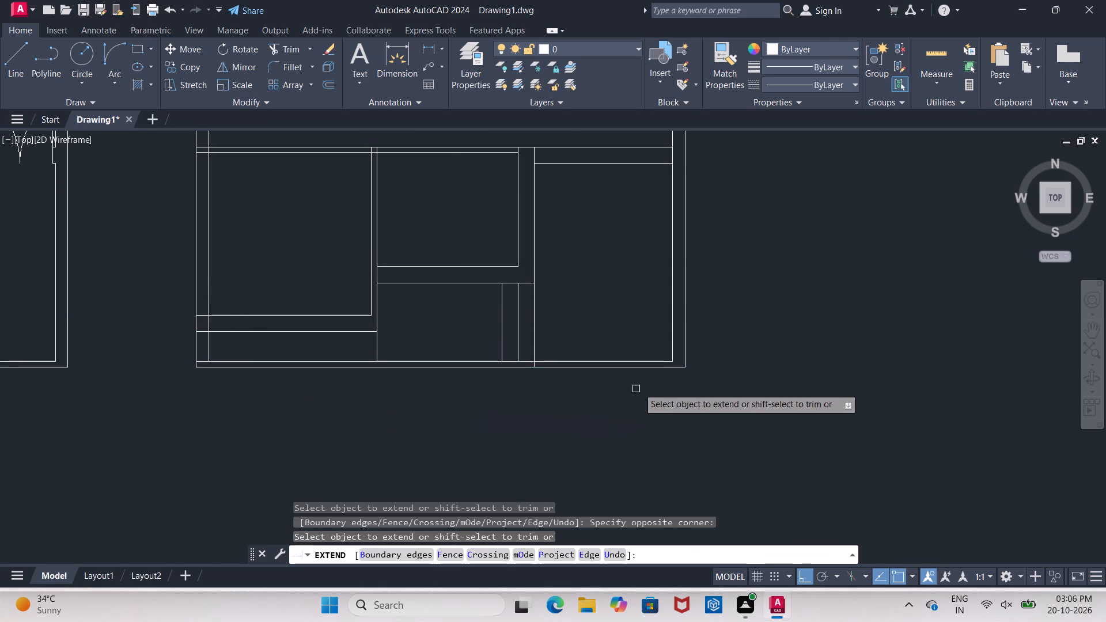
pyautogui.click(640, 362)
pyautogui.click(675, 336)
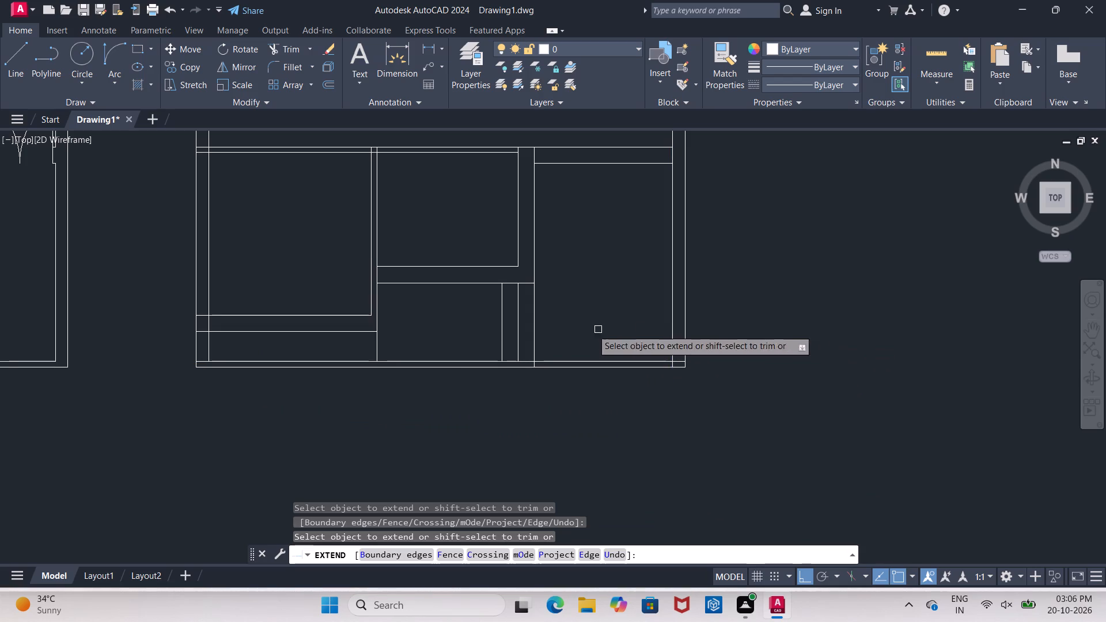
# Extend both partition lines beside the lower-left room down to the plan's bottom exterior outline.
pyautogui.click(373, 300)
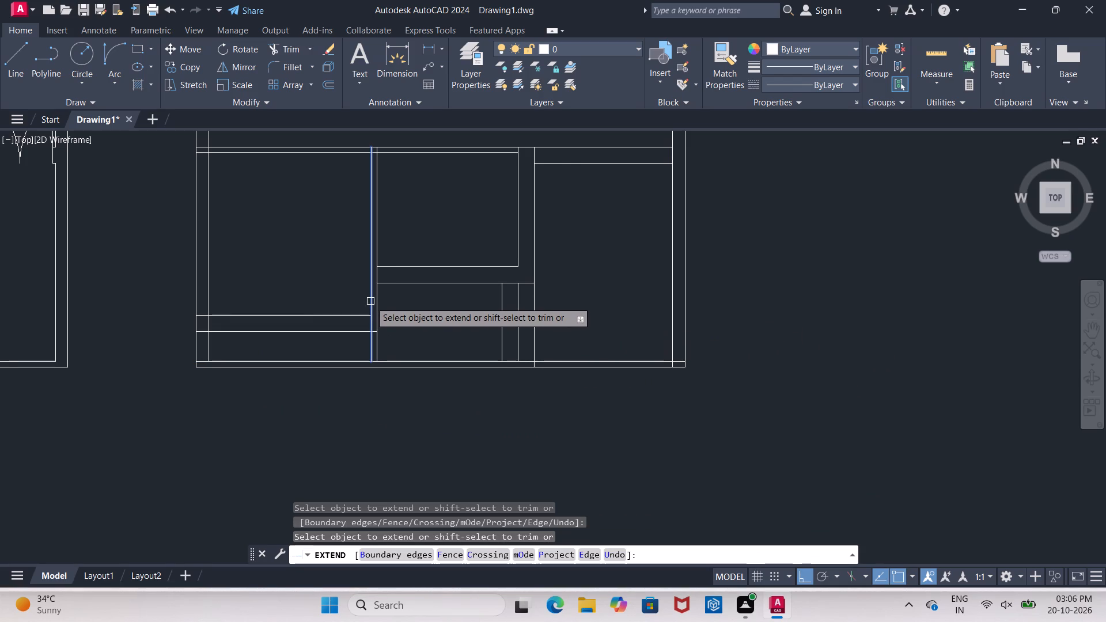
pyautogui.click(370, 301)
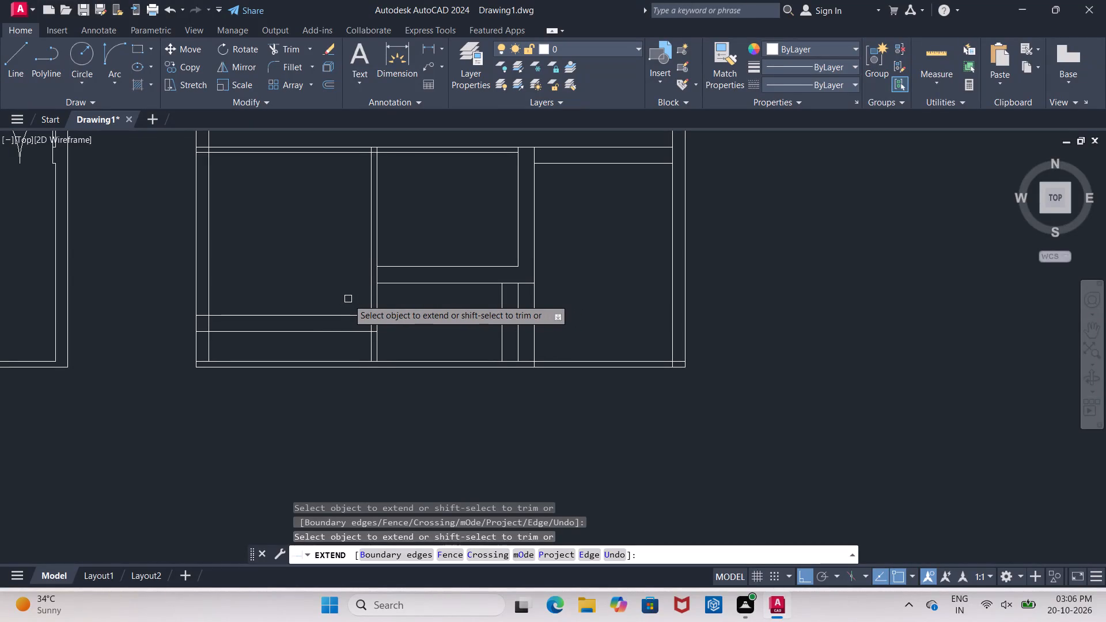
pyautogui.click(372, 294)
pyautogui.click(376, 296)
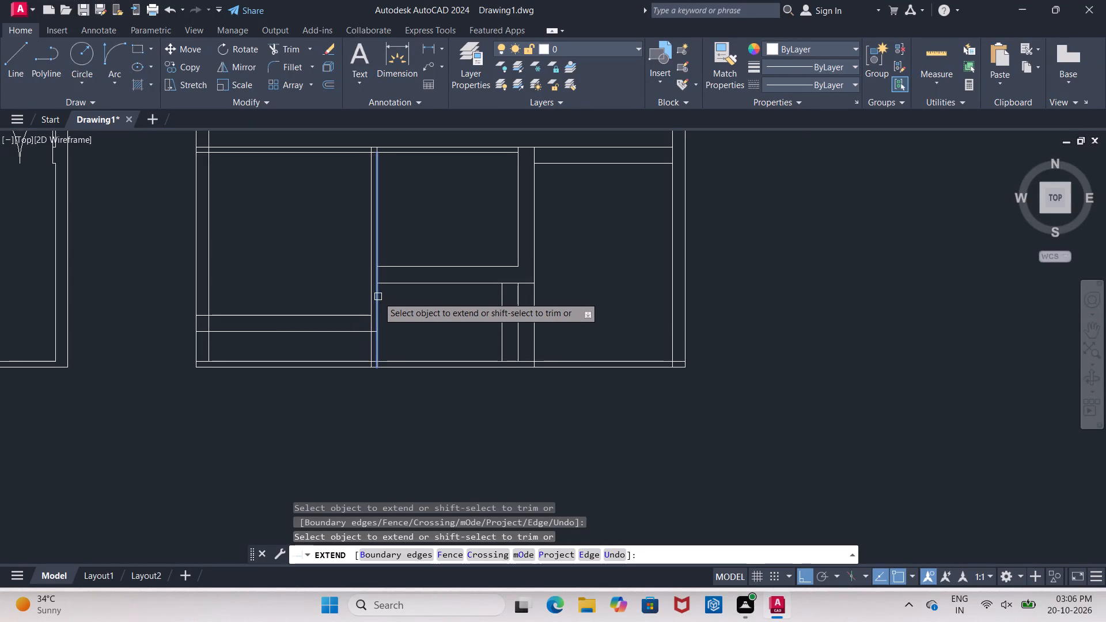
pyautogui.click(379, 298)
# Extend both lines of the lower-right room's upper wall across the right exterior wall to its outer outline.
pyautogui.scroll(-2, 437, 314)
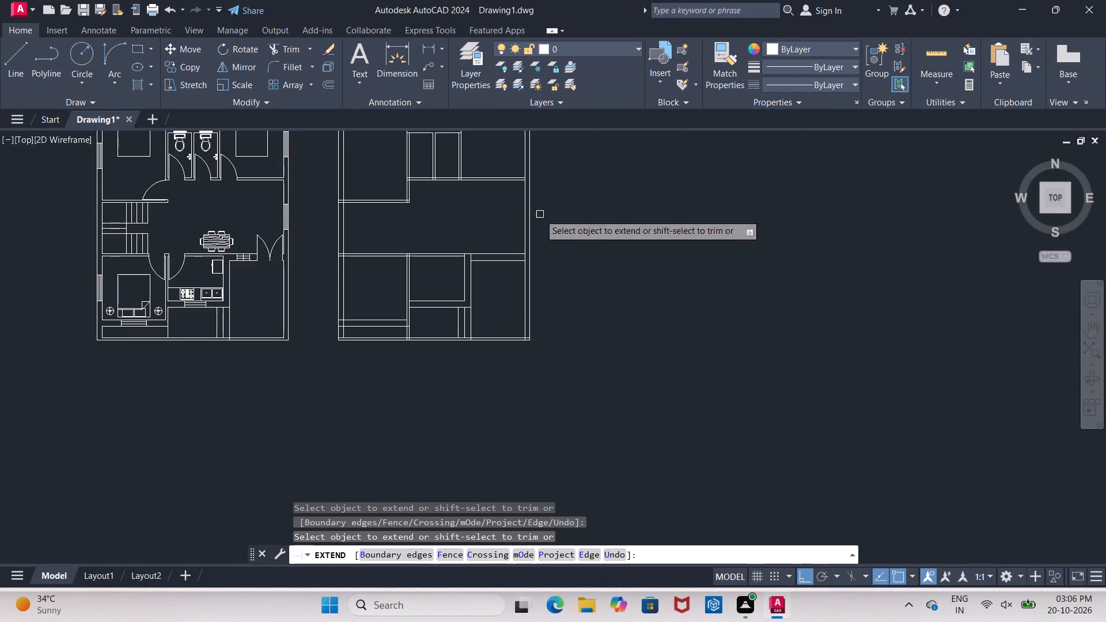
pyautogui.scroll(4, 525, 251)
pyautogui.click(439, 244)
pyautogui.click(428, 332)
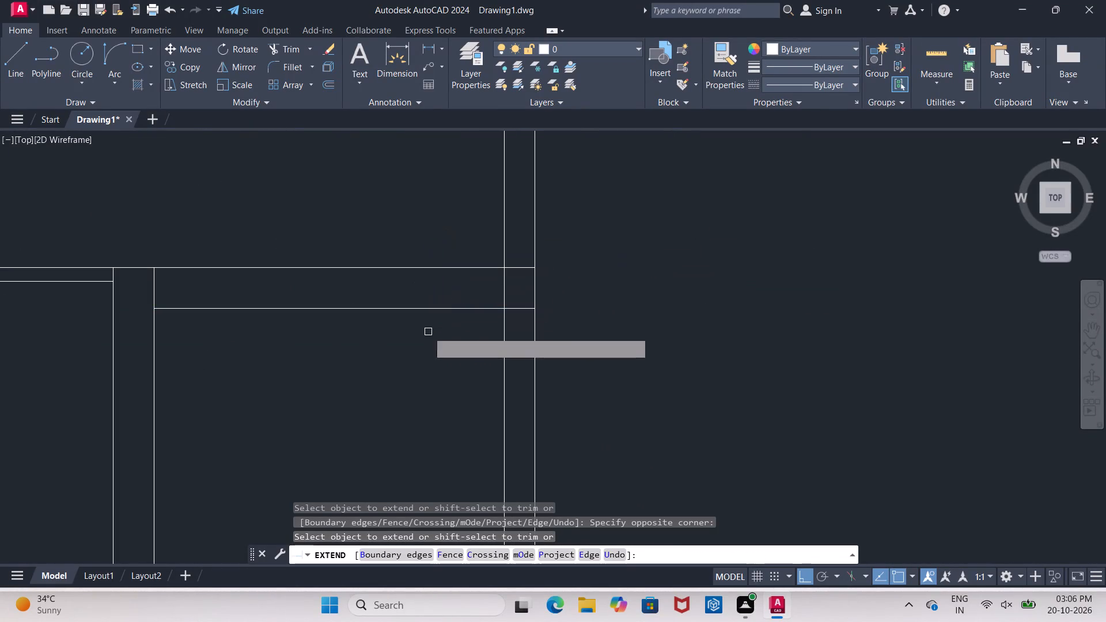
# Extend the toilet partition lines up through the wall above, and the small upper-middle room's side lines down across it.
pyautogui.scroll(-3, 618, 266)
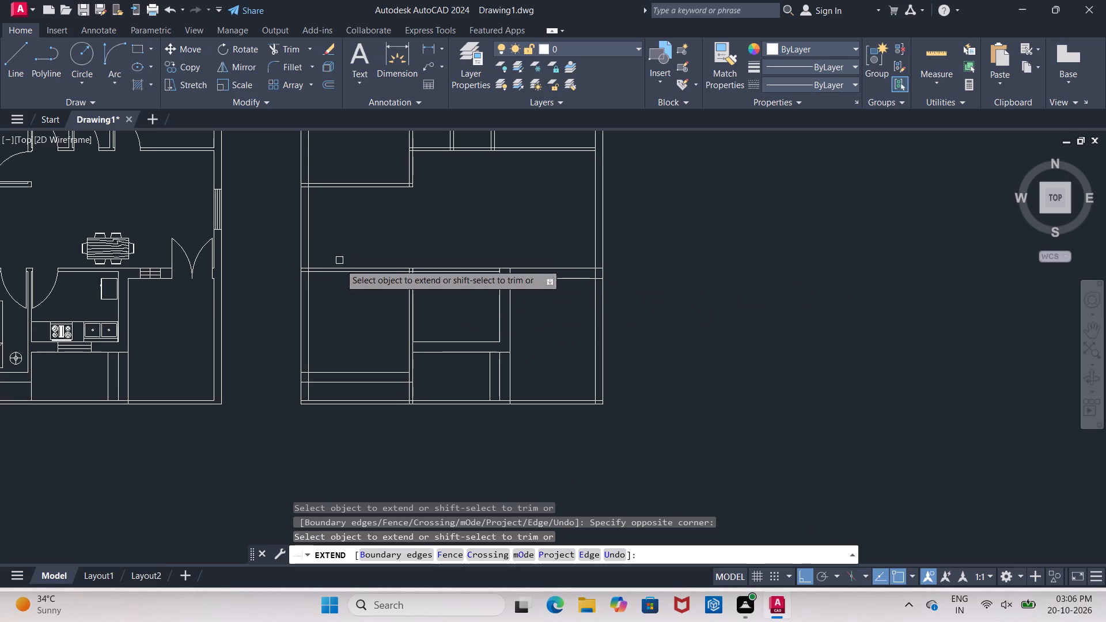
pyautogui.scroll(-1, 327, 347)
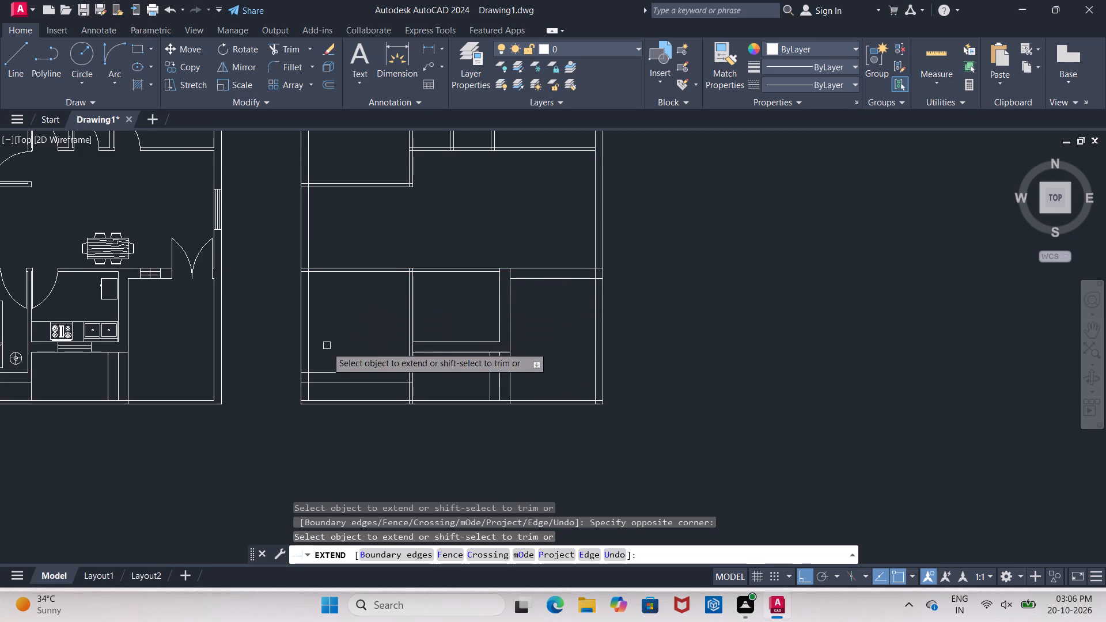
pyautogui.scroll(2, 413, 163)
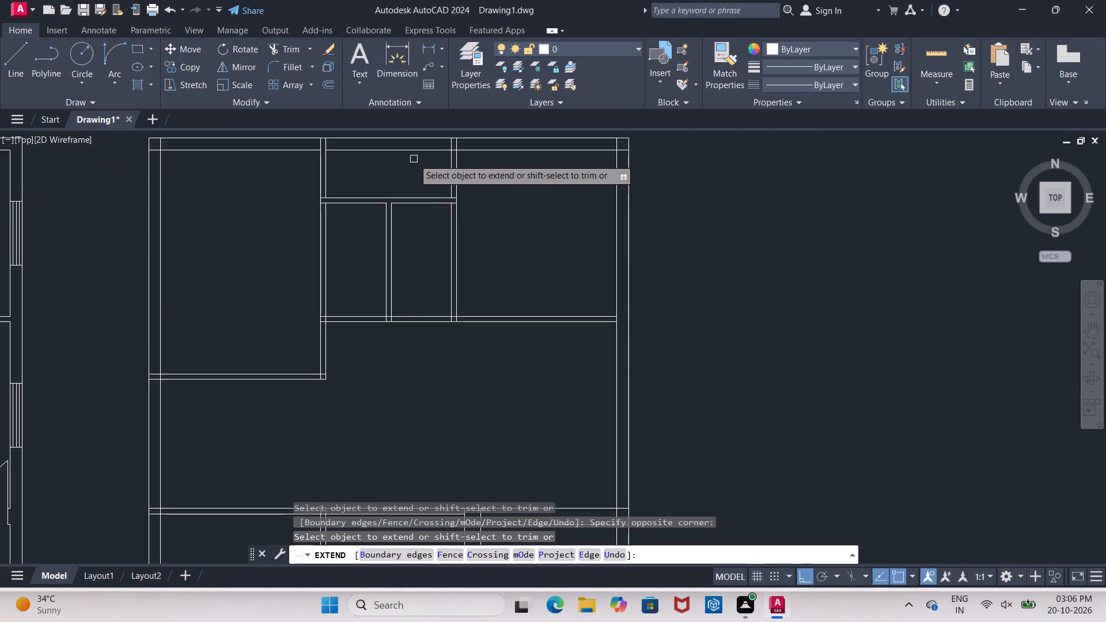
pyautogui.click(406, 225)
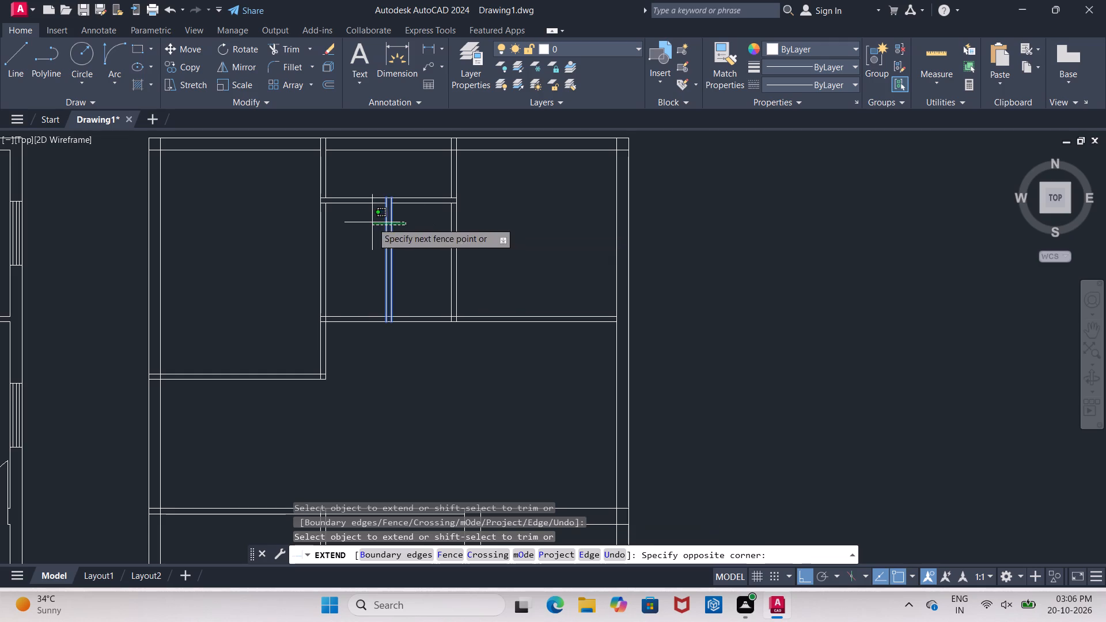
pyautogui.click(372, 222)
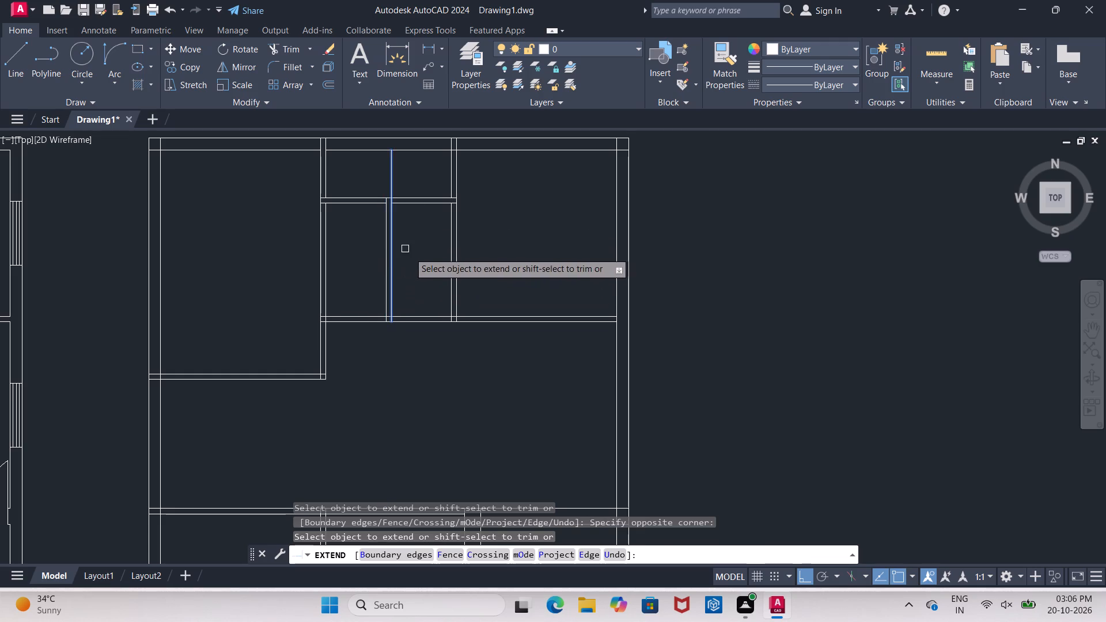
pyautogui.click(324, 195)
pyautogui.click(451, 184)
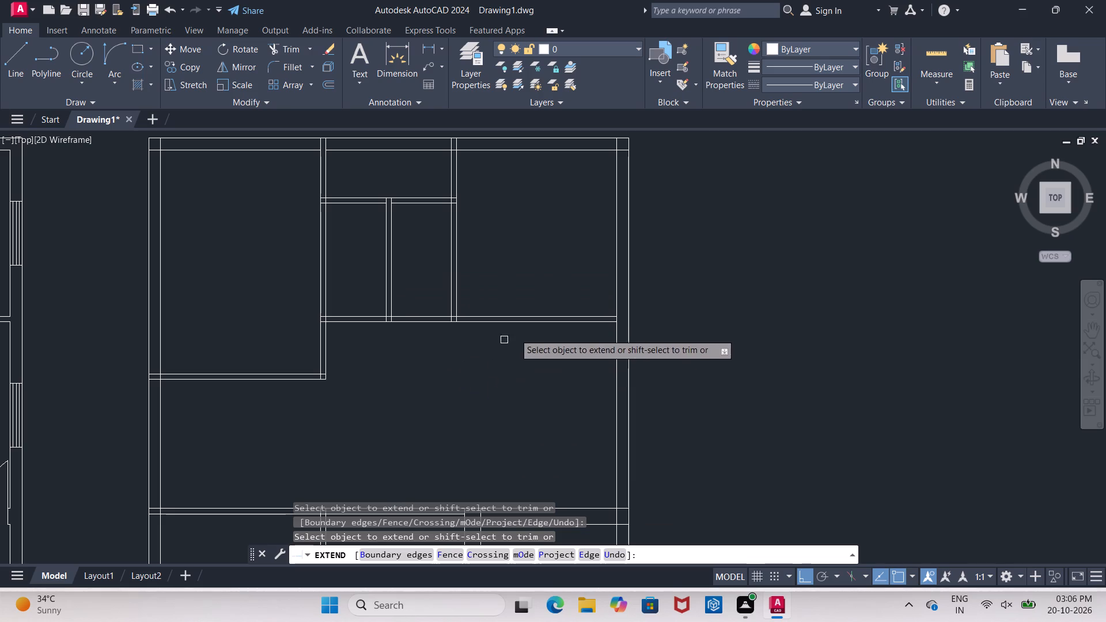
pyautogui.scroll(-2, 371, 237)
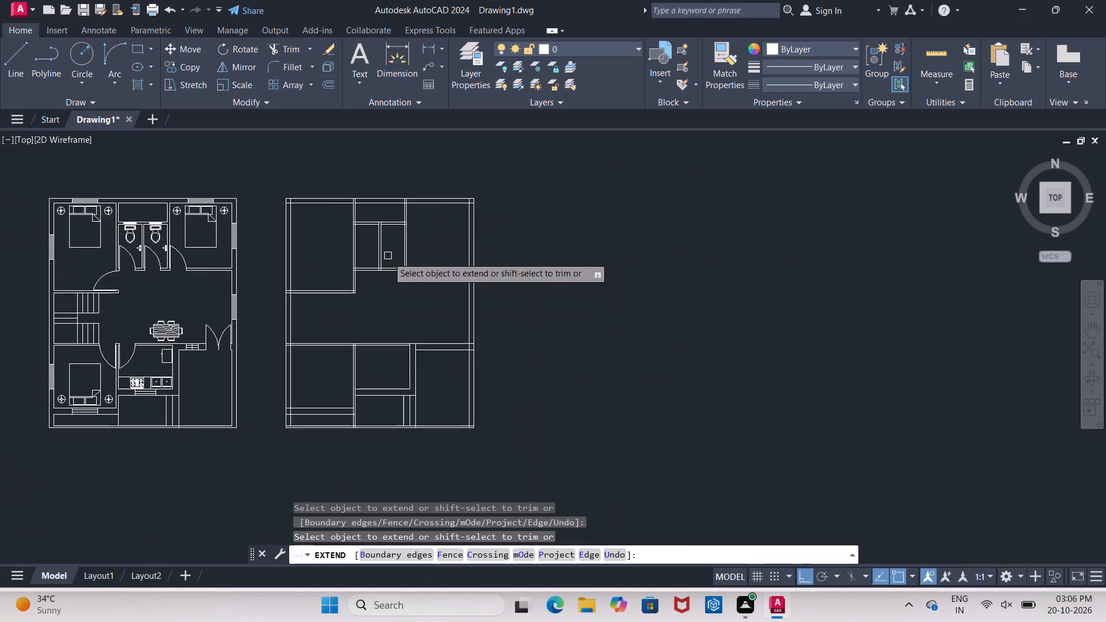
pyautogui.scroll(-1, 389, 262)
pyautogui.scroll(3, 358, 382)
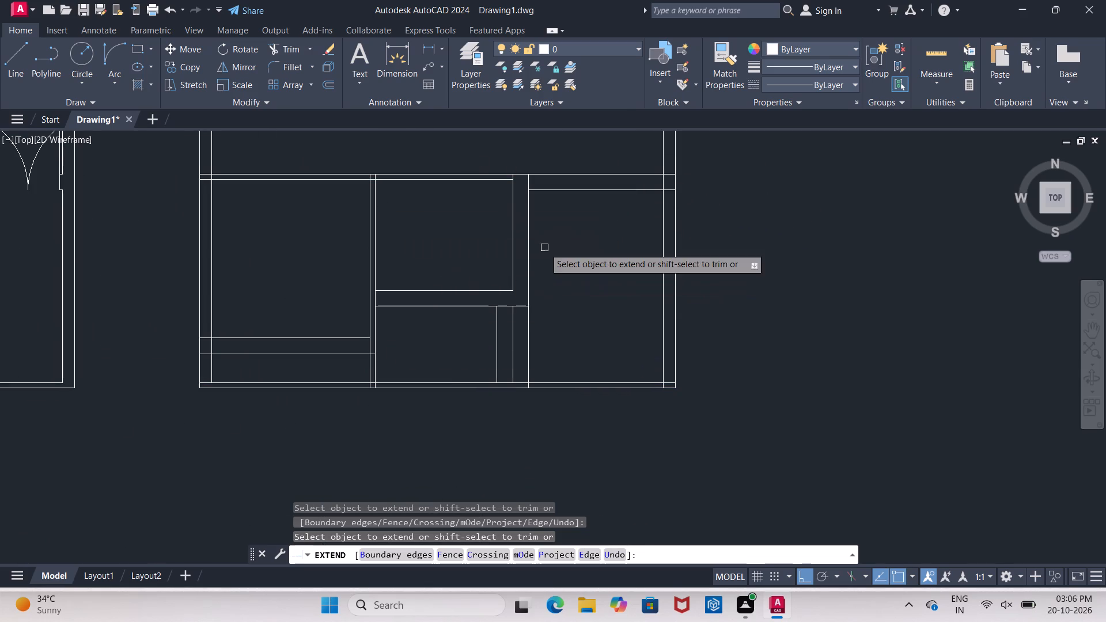
# Extend the lower-middle room's bottom and right wall lines, and the lower-right room's upper wall line, across their adjoining walls.
pyautogui.click(543, 190)
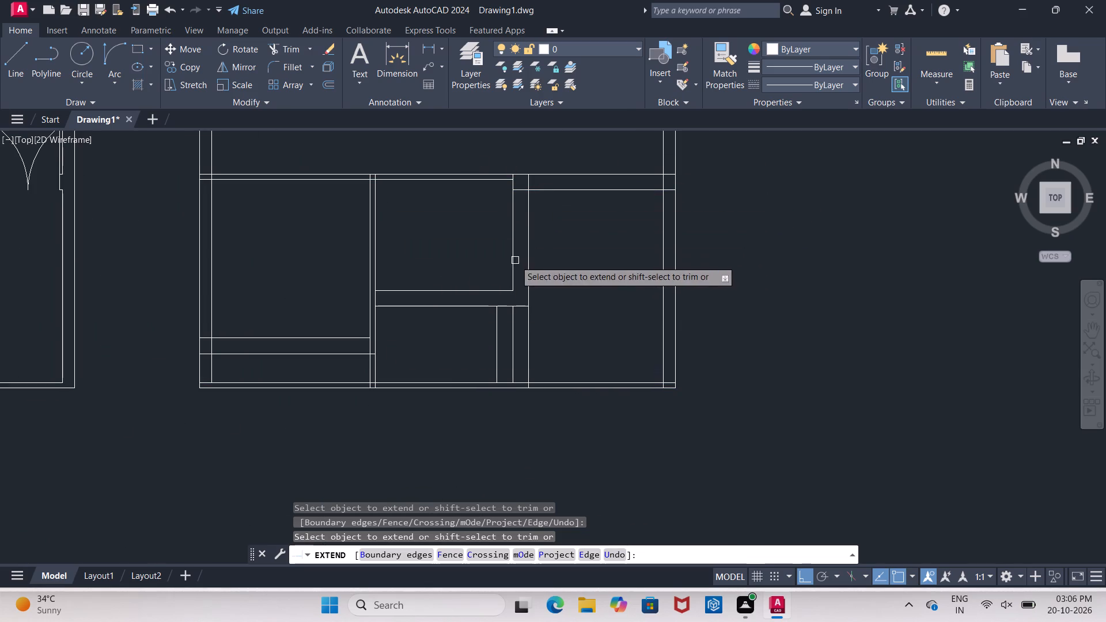
pyautogui.click(514, 267)
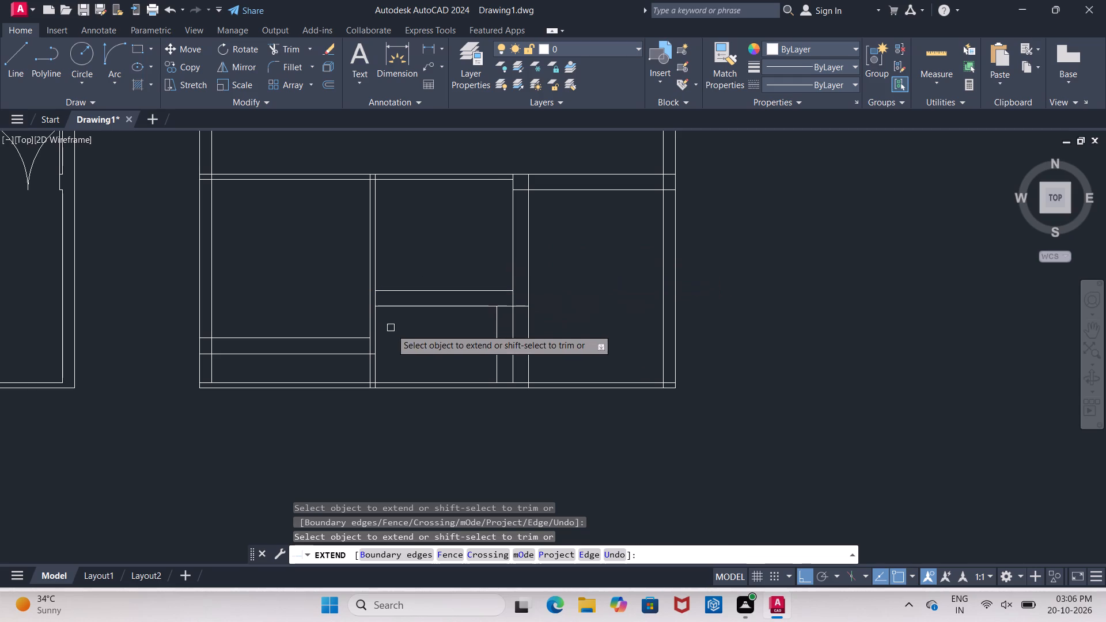
pyautogui.click(426, 290)
pyautogui.click(481, 292)
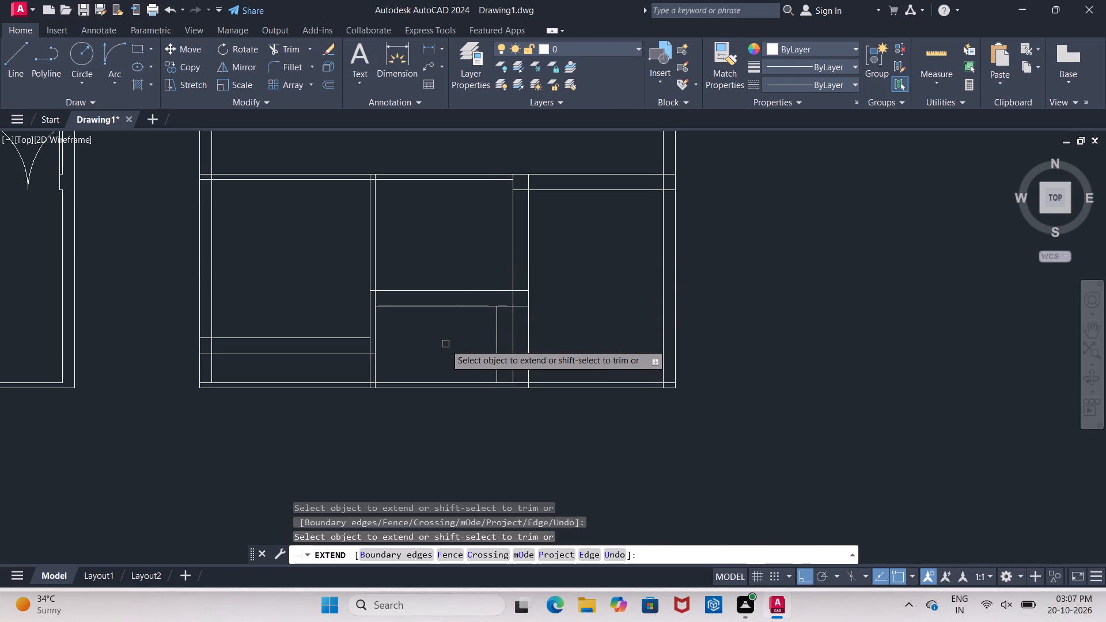
pyautogui.press('Escape')
# Trim the lower-right room's left partition line between the lower-middle room's bottom corner and the bottom exterior wall.
pyautogui.write('TR')
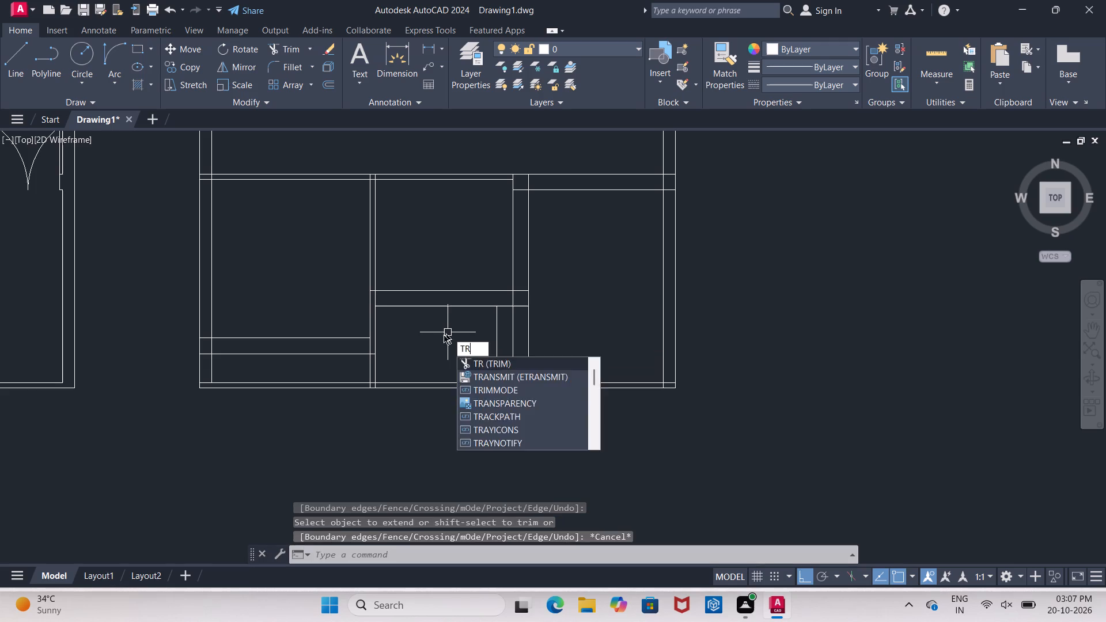
pyautogui.press('Return')
pyautogui.press('Return')
pyautogui.click(465, 335)
pyautogui.click(556, 328)
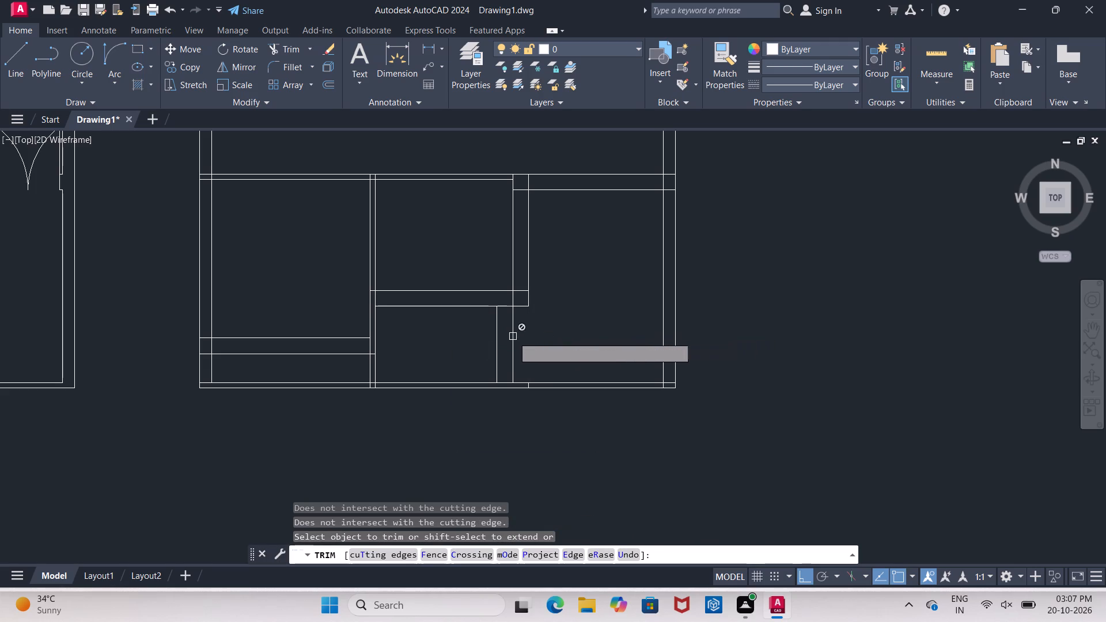
pyautogui.click(513, 336)
pyautogui.press('Return')
pyautogui.press('Return')
pyautogui.press('Return')
pyautogui.click(532, 335)
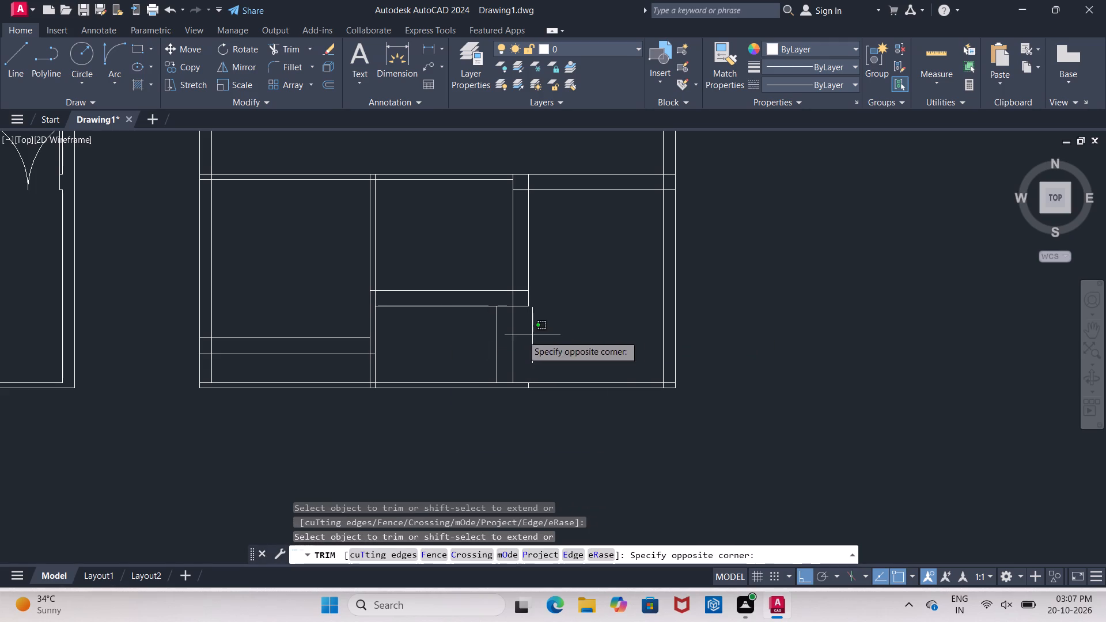
pyautogui.click(480, 338)
pyautogui.press('Escape')
pyautogui.write('TR')
pyautogui.press('Return')
pyautogui.press('Return')
pyautogui.click(528, 336)
pyautogui.click(484, 337)
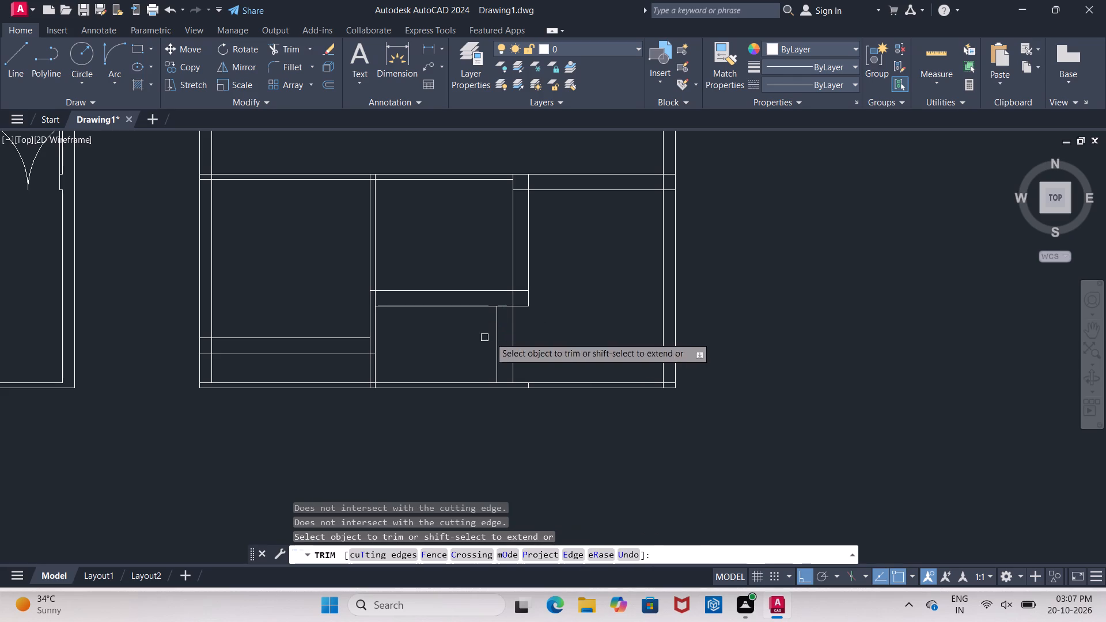
pyautogui.press('Escape')
pyautogui.press('Escape')
pyautogui.press('Escape')
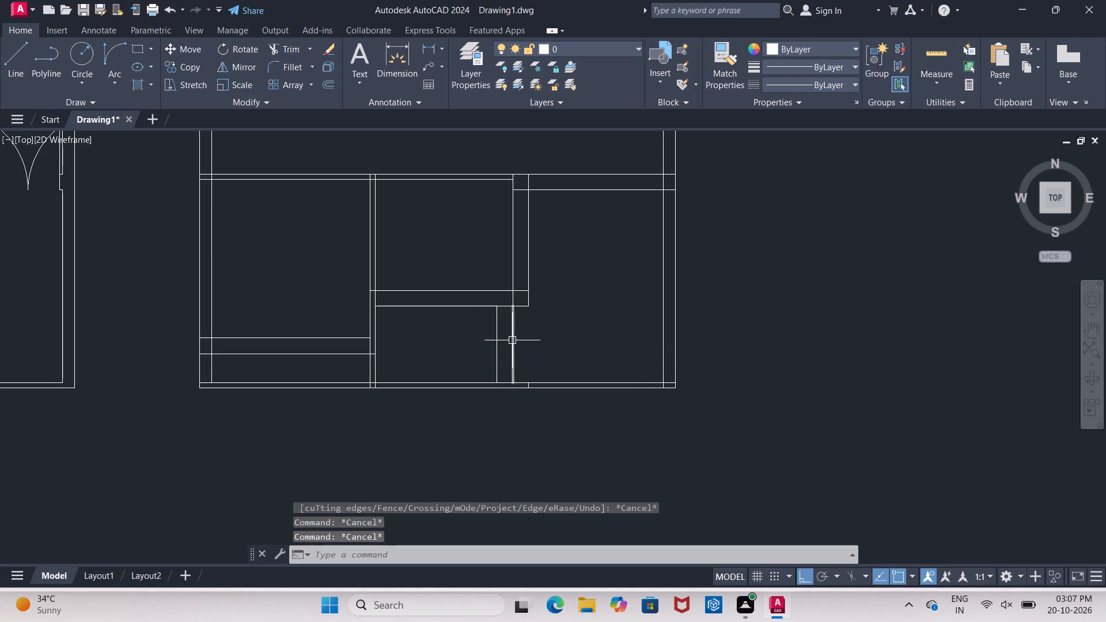
# Erase the two short partition lines below the lower-middle room and the leftover stub inside the bottom exterior wall.
pyautogui.click(512, 340)
pyautogui.click(494, 345)
pyautogui.press('Delete')
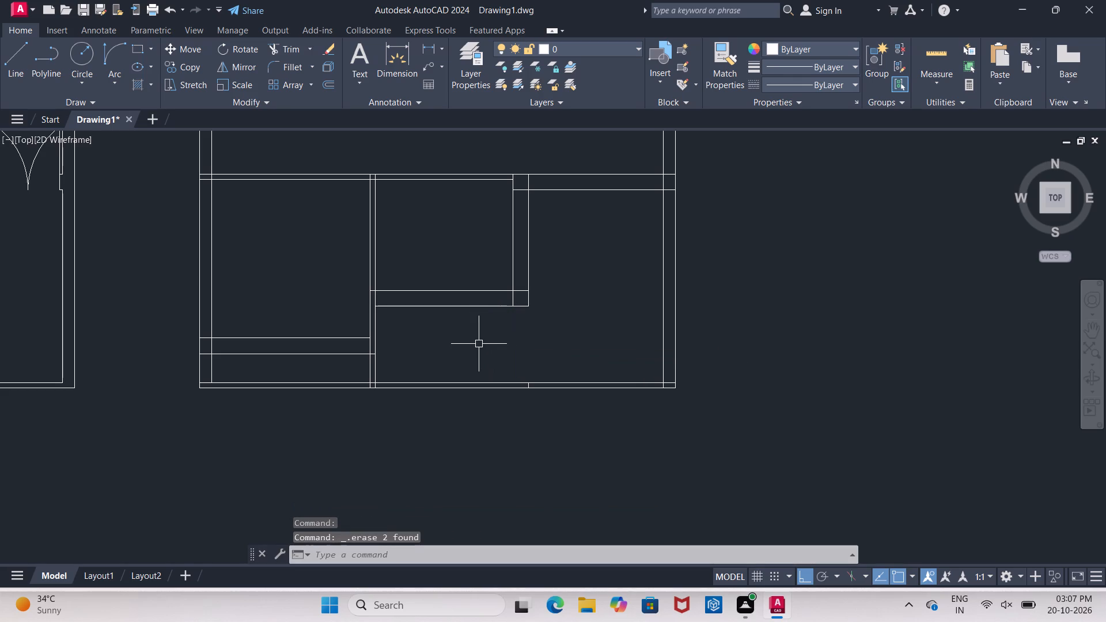
pyautogui.scroll(3, 527, 381)
pyautogui.click(522, 397)
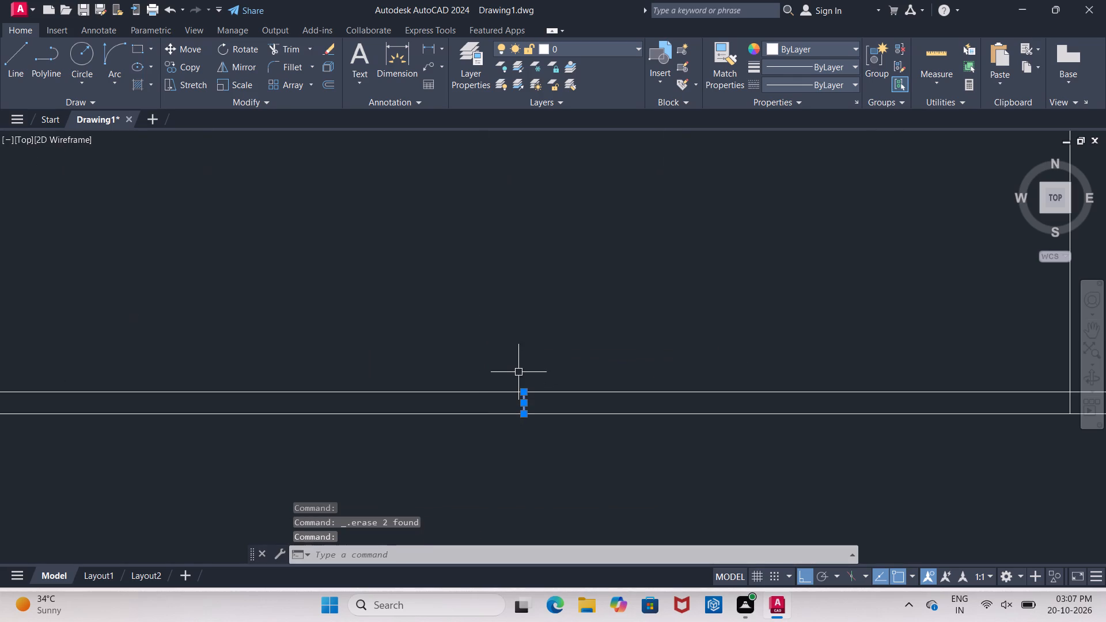
pyautogui.press('Delete')
pyautogui.scroll(-5, 487, 329)
# Extend the lower line of the lower-middle room's bottom wall across the partition to its left.
pyautogui.scroll(2, 518, 332)
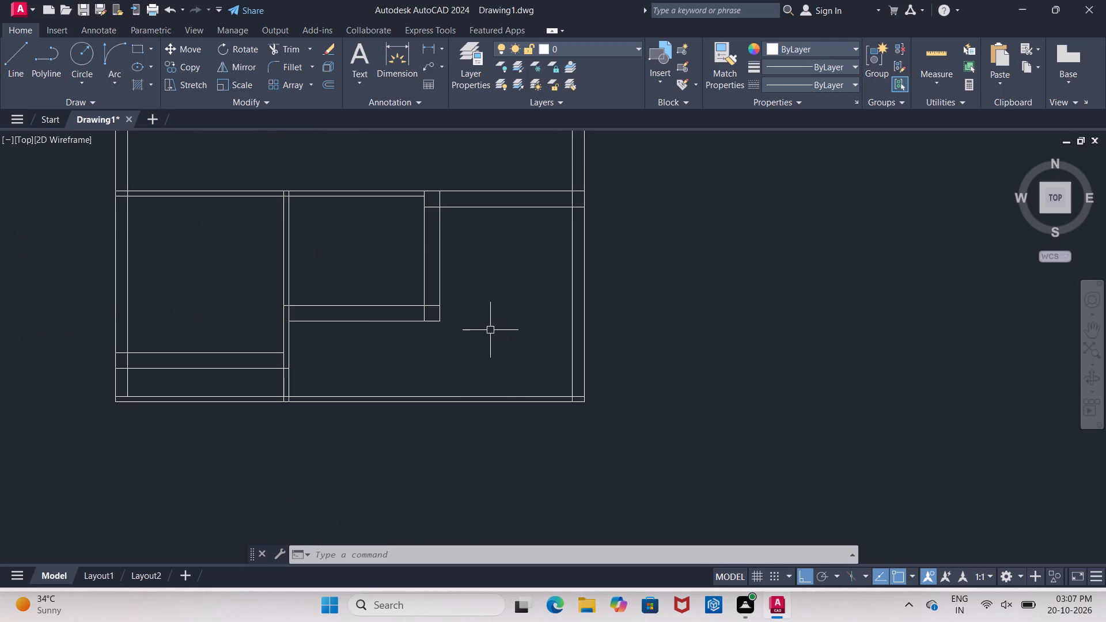
pyautogui.write('EX')
pyautogui.press('Return')
pyautogui.press('Return')
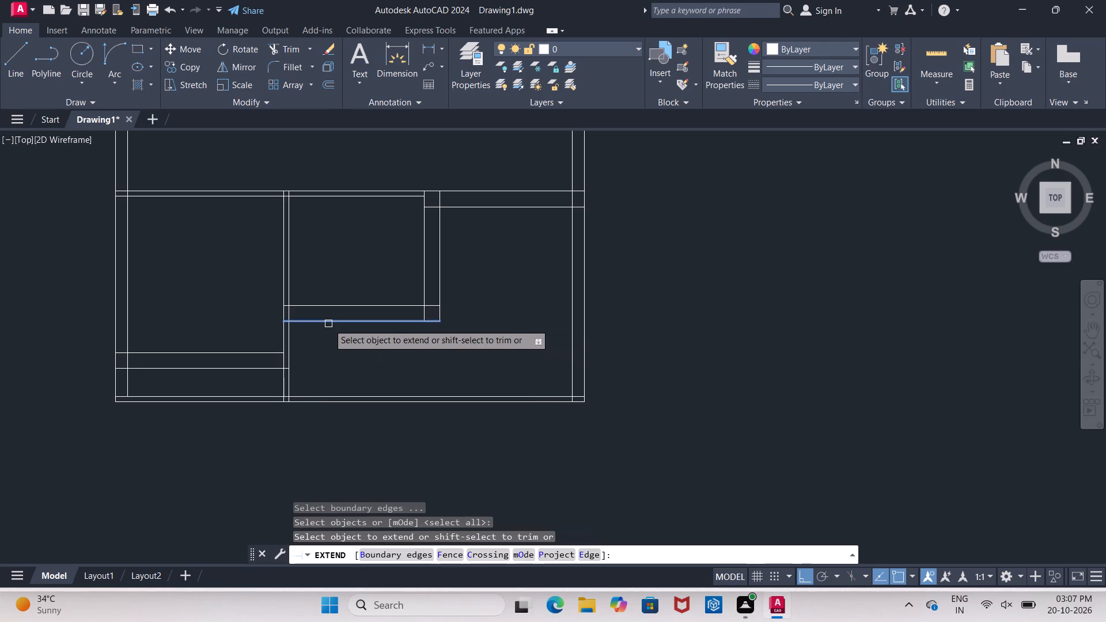
pyautogui.click(328, 324)
pyautogui.scroll(-3, 409, 332)
pyautogui.scroll(2, 417, 230)
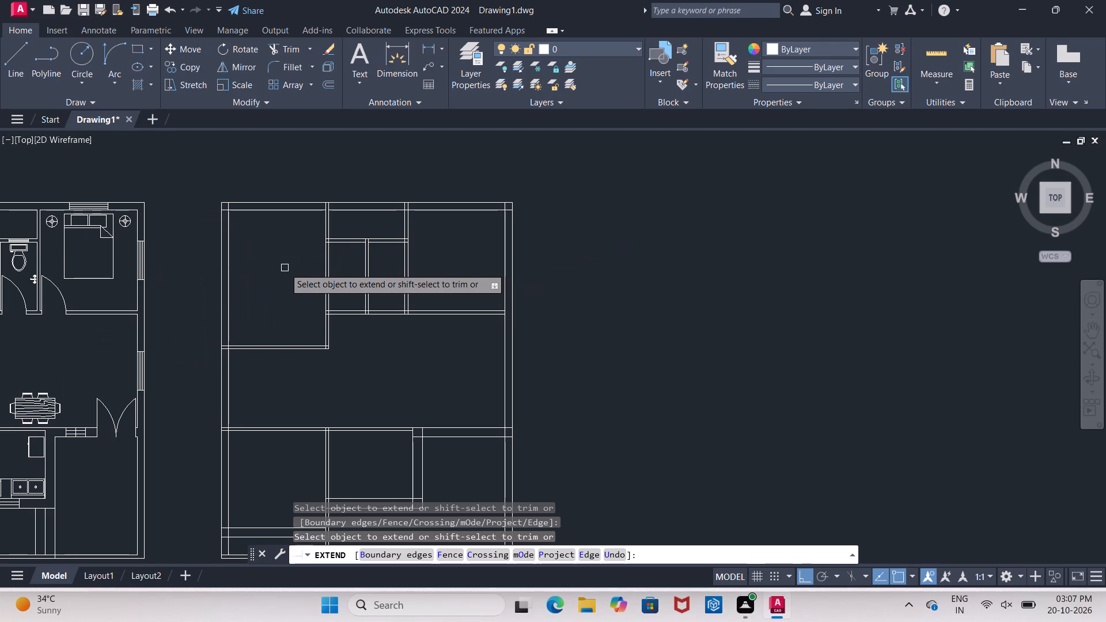
pyautogui.press('Escape')
# Extend the lower line of the wall above the toilets across the gap at the toilet partition.
pyautogui.scroll(1, 380, 243)
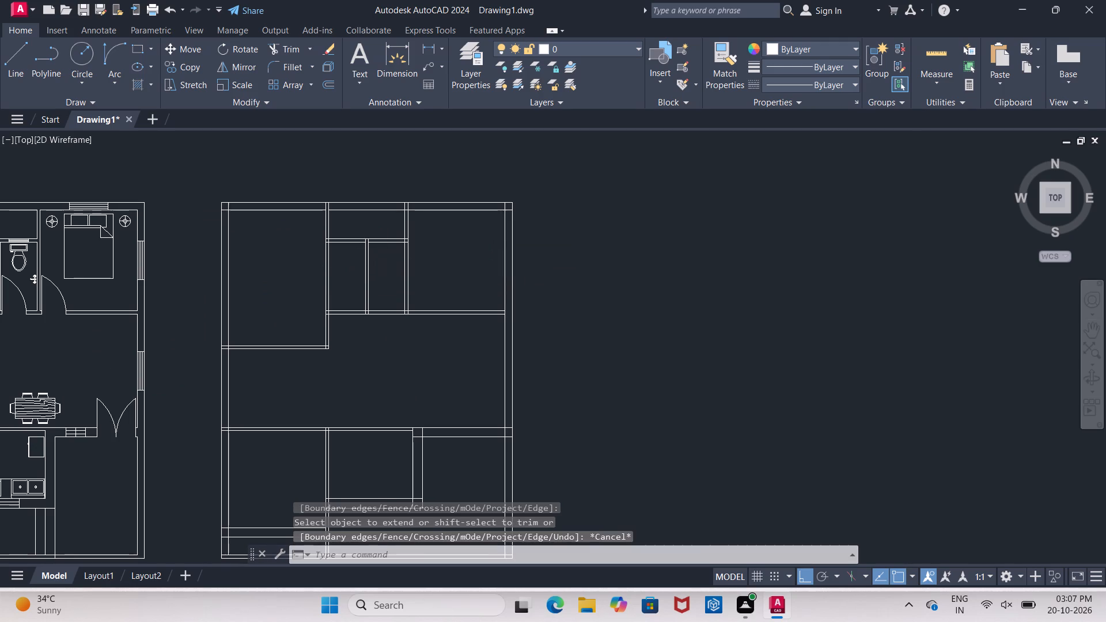
pyautogui.scroll(2, 380, 242)
pyautogui.press('e')
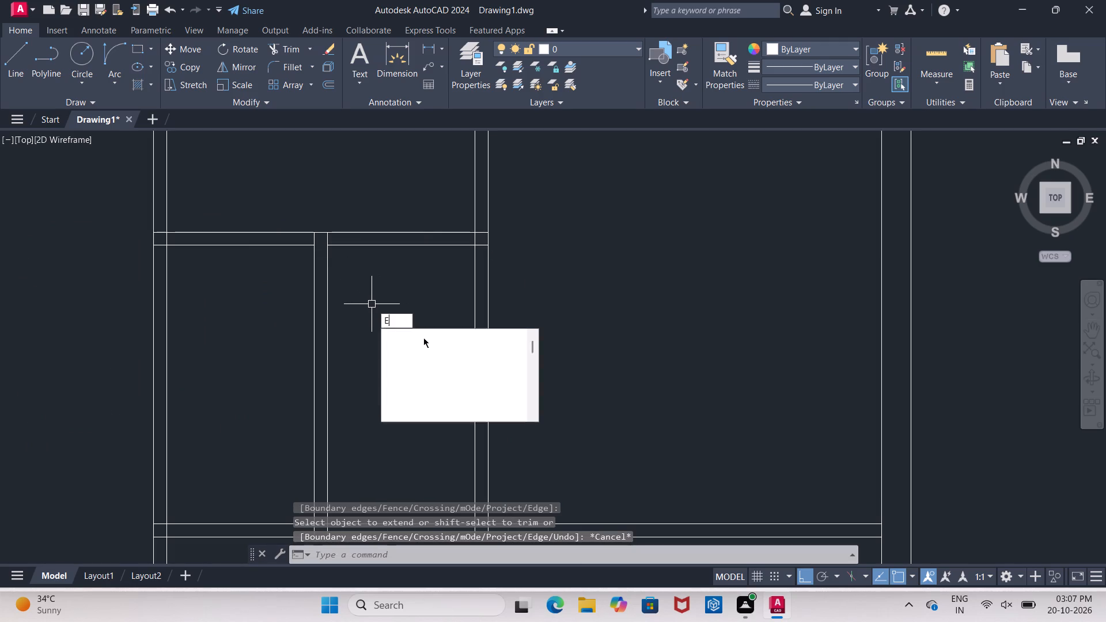
pyautogui.click(423, 350)
pyautogui.press('Return')
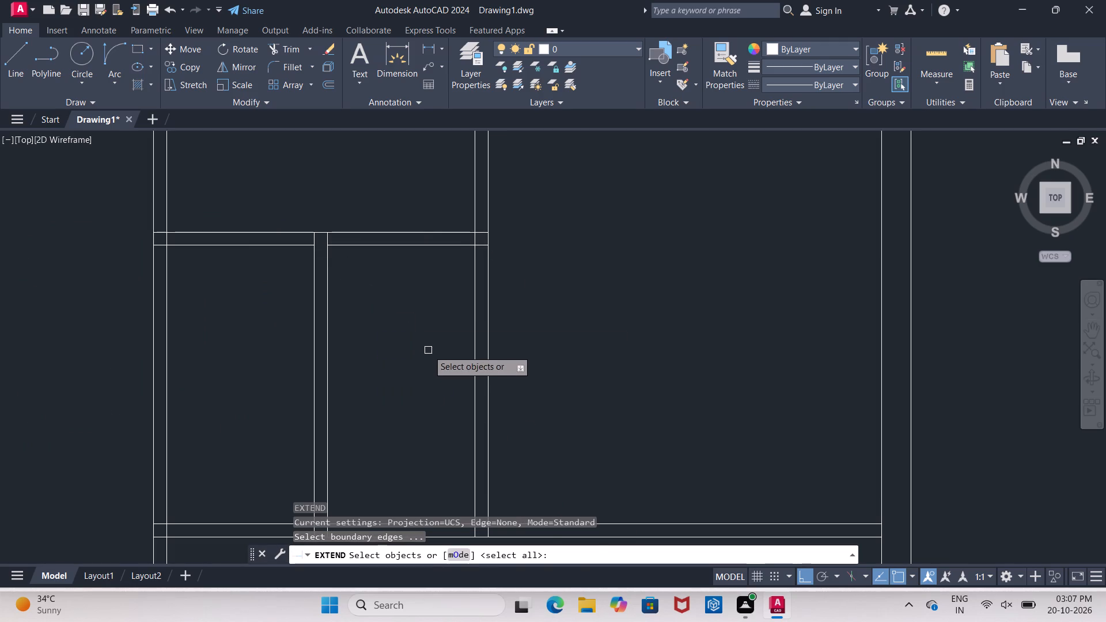
pyautogui.click(361, 245)
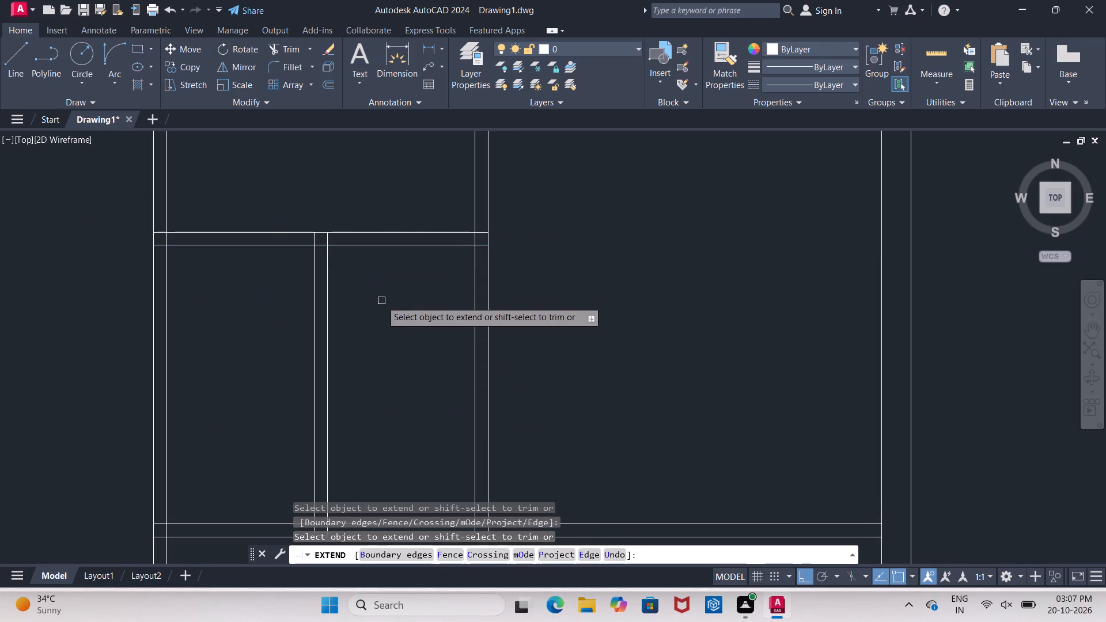
pyautogui.press('Escape')
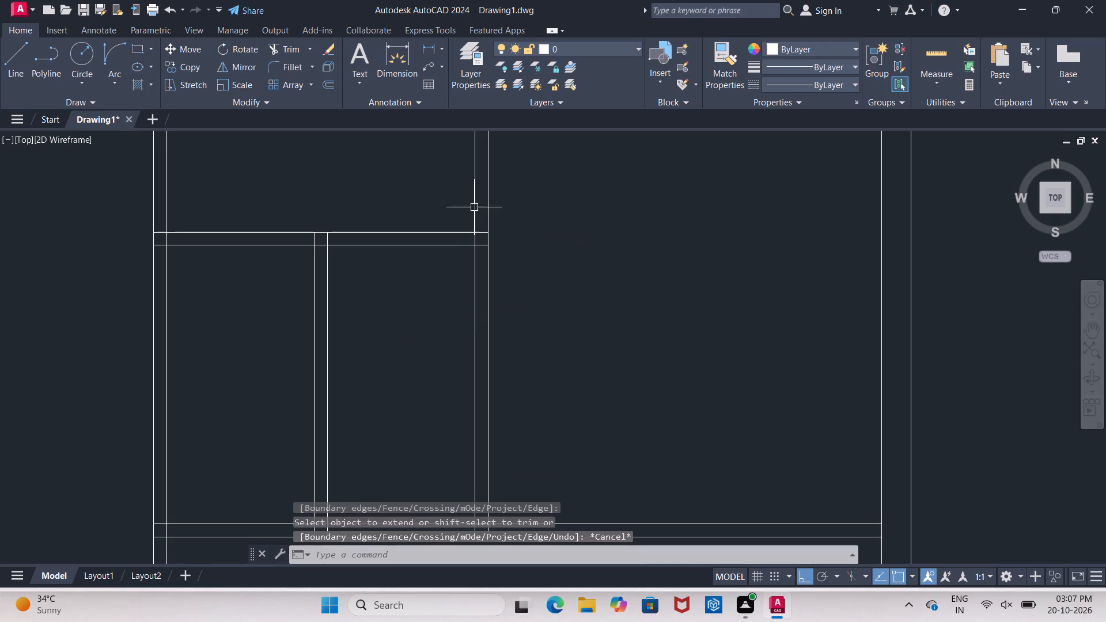
# Offset both lines of the vertical toilet partition outward by 2.5".
pyautogui.scroll(-1, 326, 186)
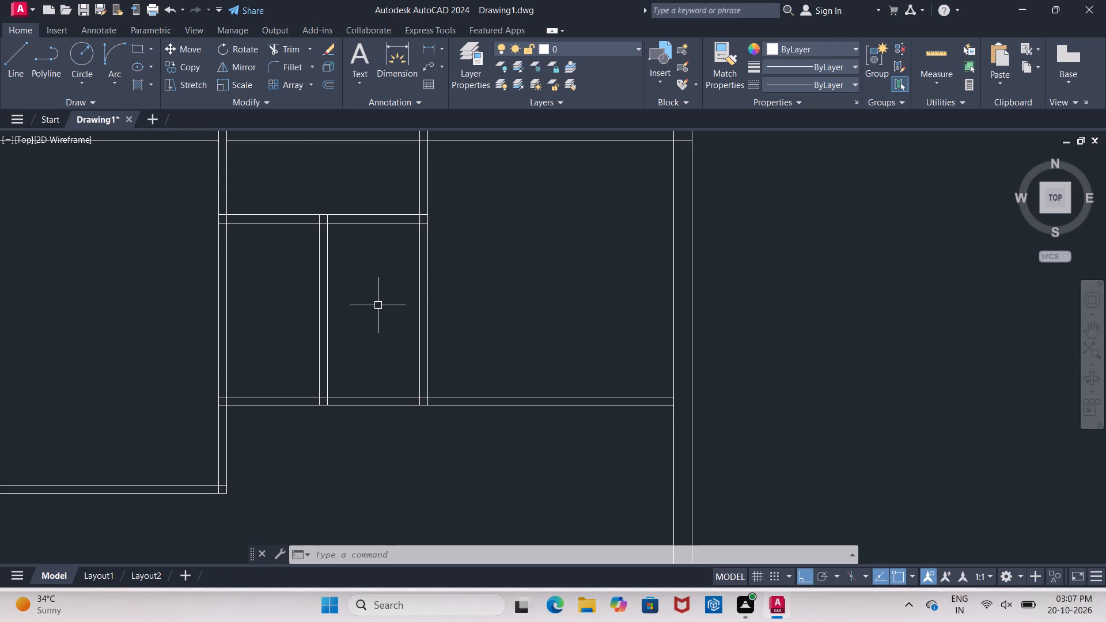
pyautogui.press('o')
pyautogui.press('Return')
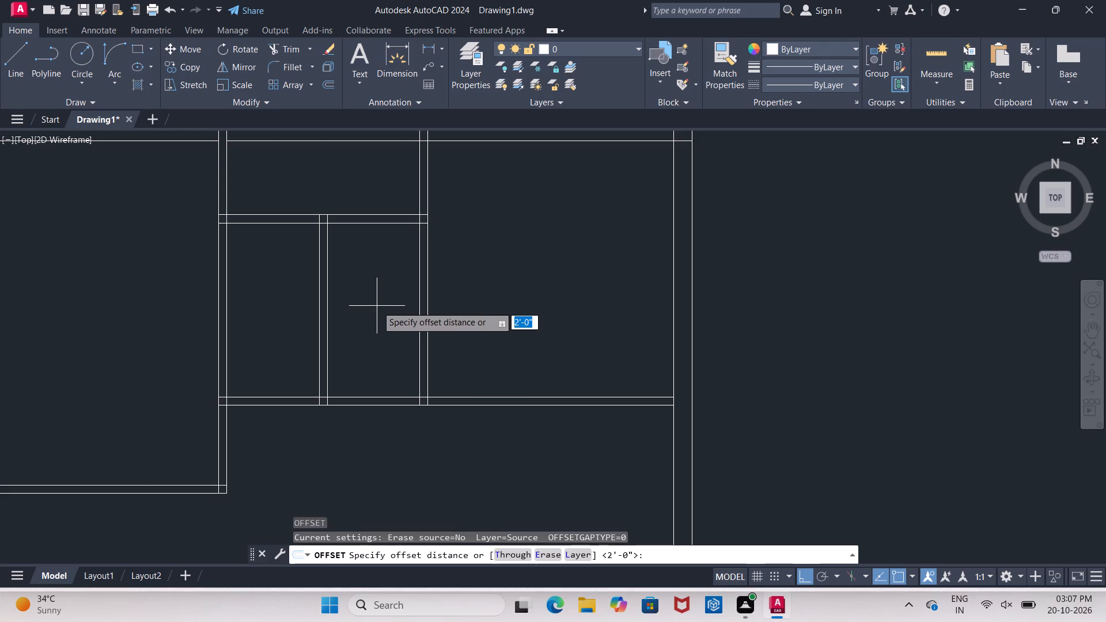
pyautogui.write('2.5')
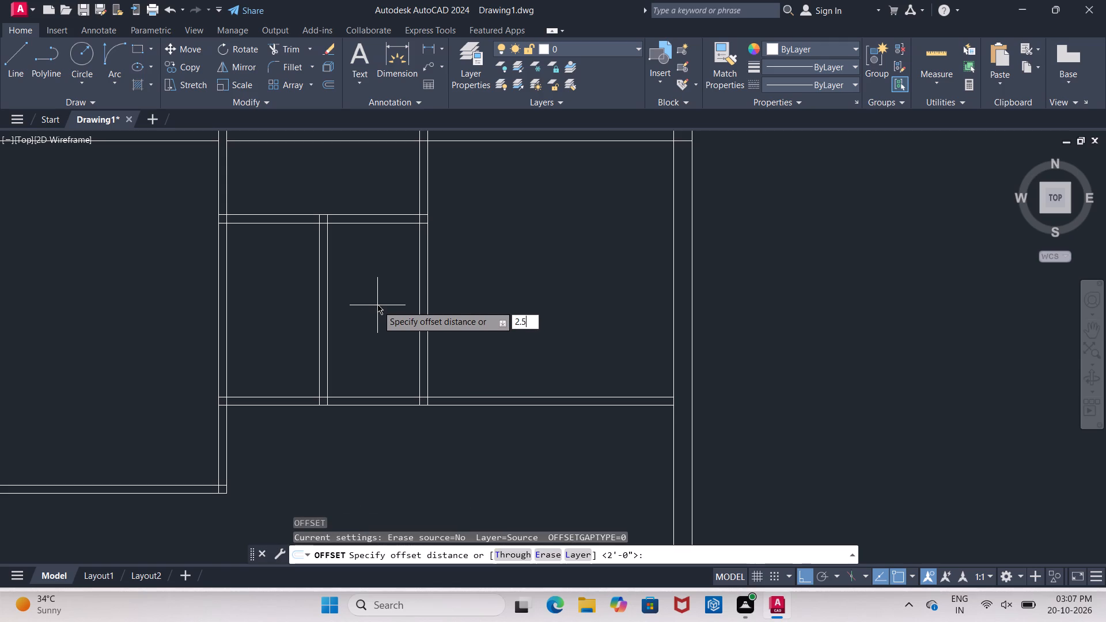
pyautogui.hotkey('shift', '"')
pyautogui.press('Return')
pyautogui.click(329, 289)
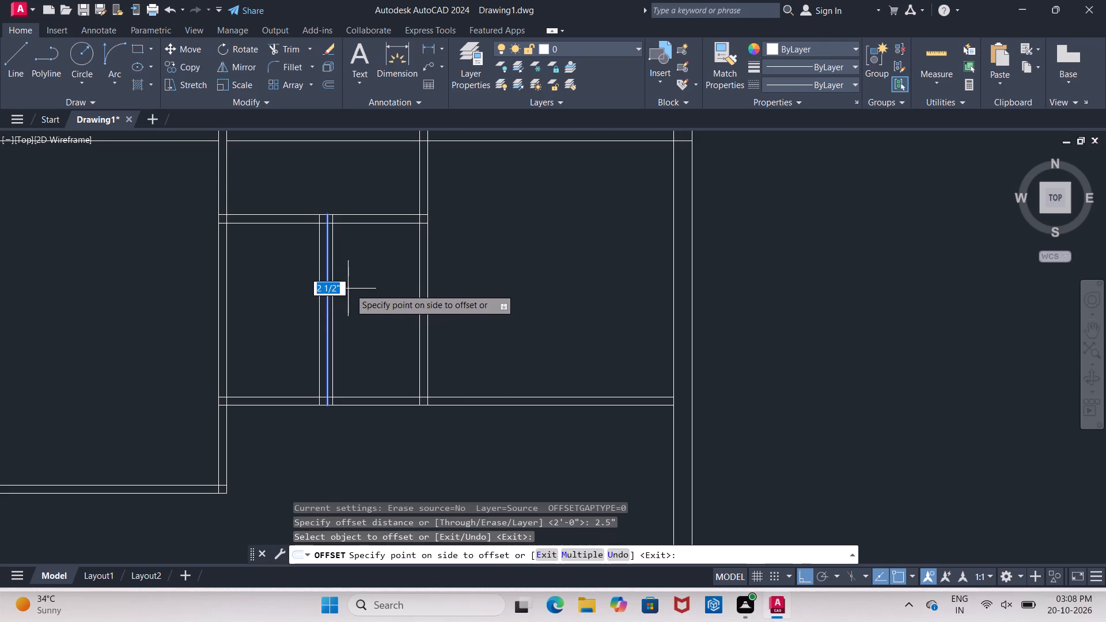
pyautogui.click(355, 289)
pyautogui.click(318, 294)
pyautogui.click(289, 295)
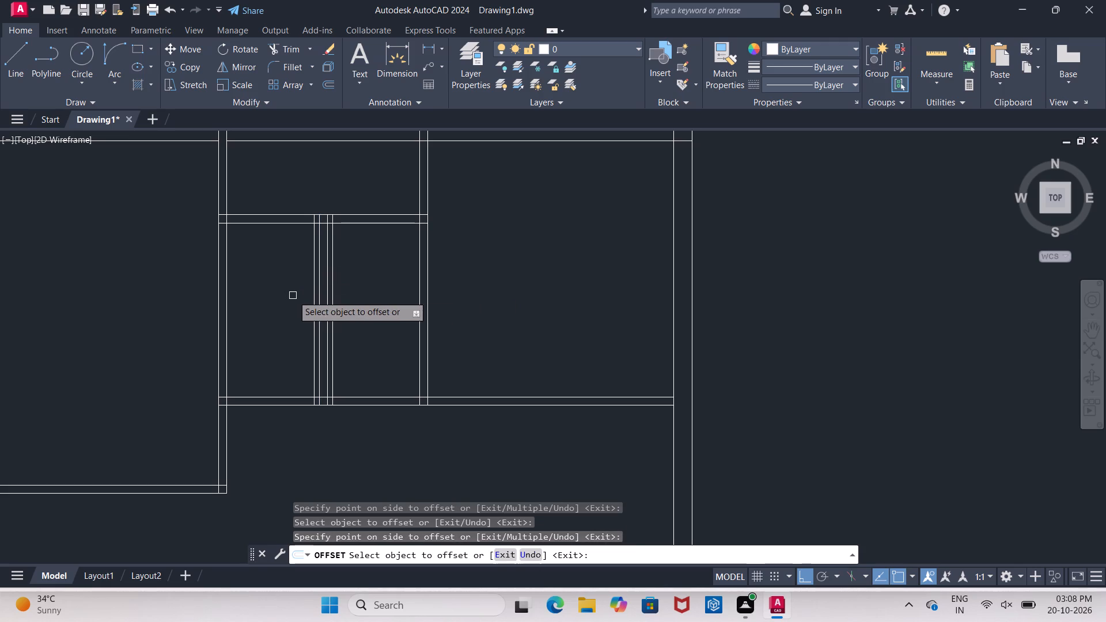
pyautogui.press('Escape')
# Erase the toilet partition's two original inner lines, keeping the outer offset pair.
pyautogui.click(326, 297)
pyautogui.click(315, 301)
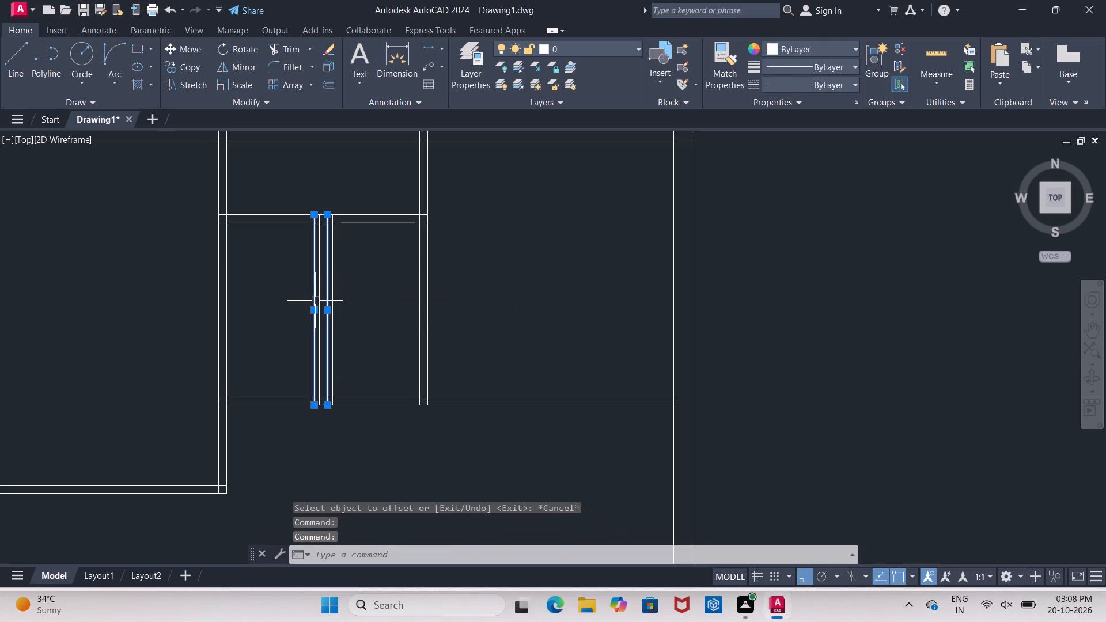
pyautogui.press('Escape')
pyautogui.click(321, 300)
pyautogui.click(325, 300)
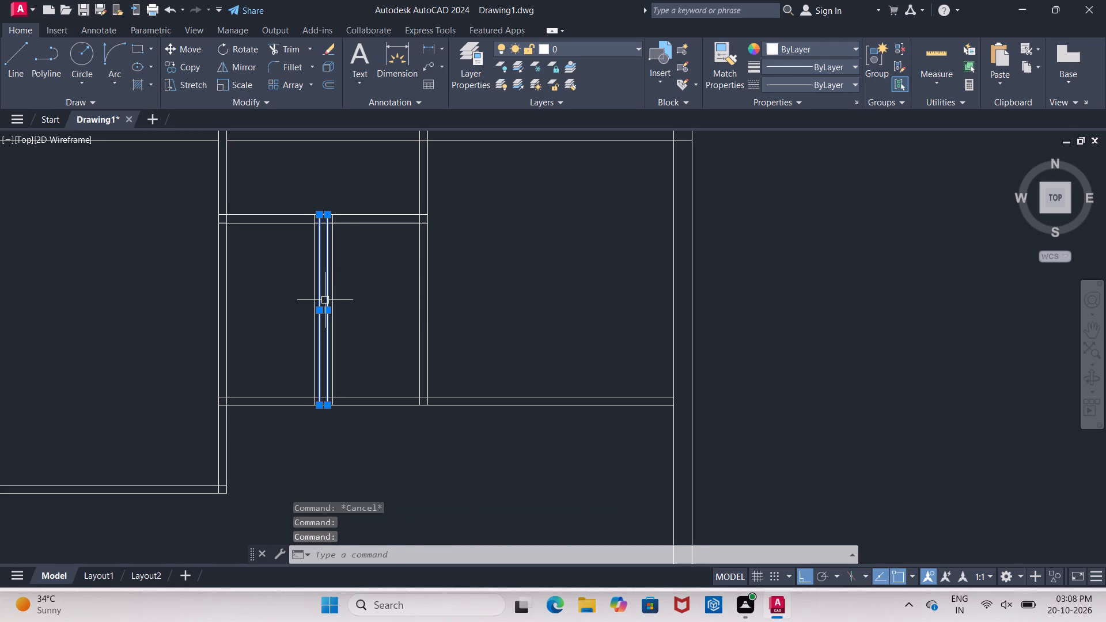
pyautogui.press('Delete')
# Measure the widened toilet partition's thickness at its upper end.
pyautogui.scroll(-1, 317, 302)
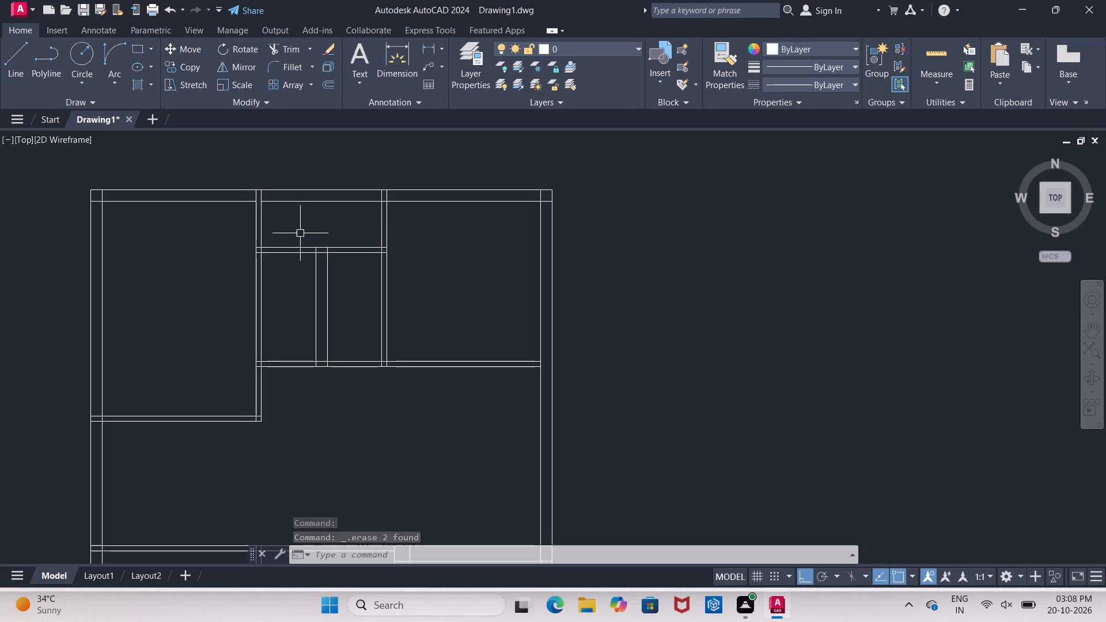
pyautogui.scroll(2, 336, 242)
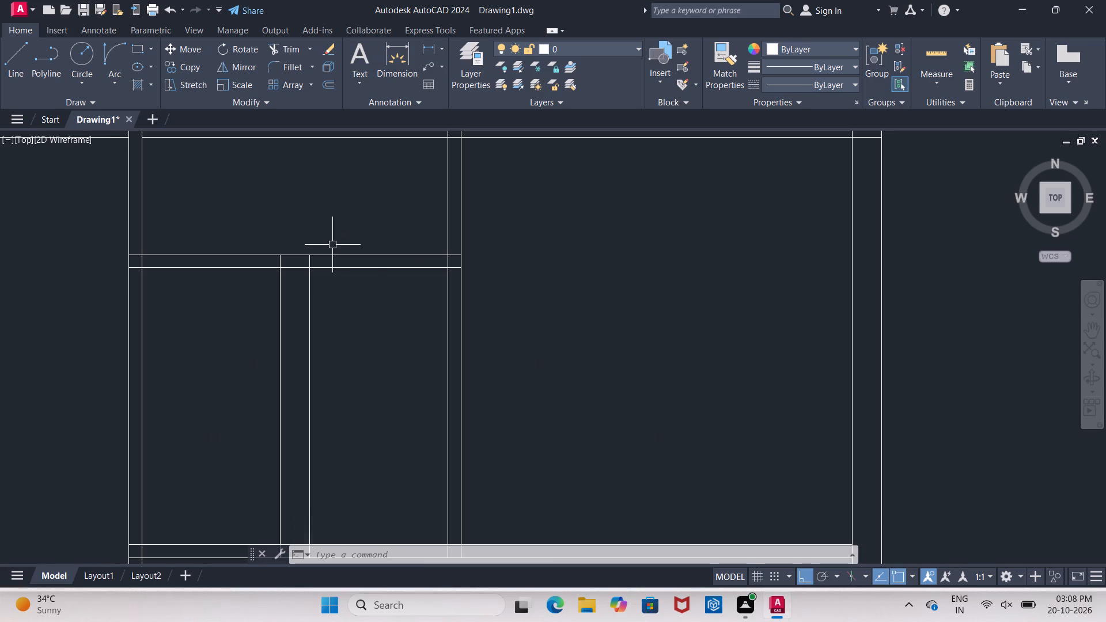
pyautogui.press('o')
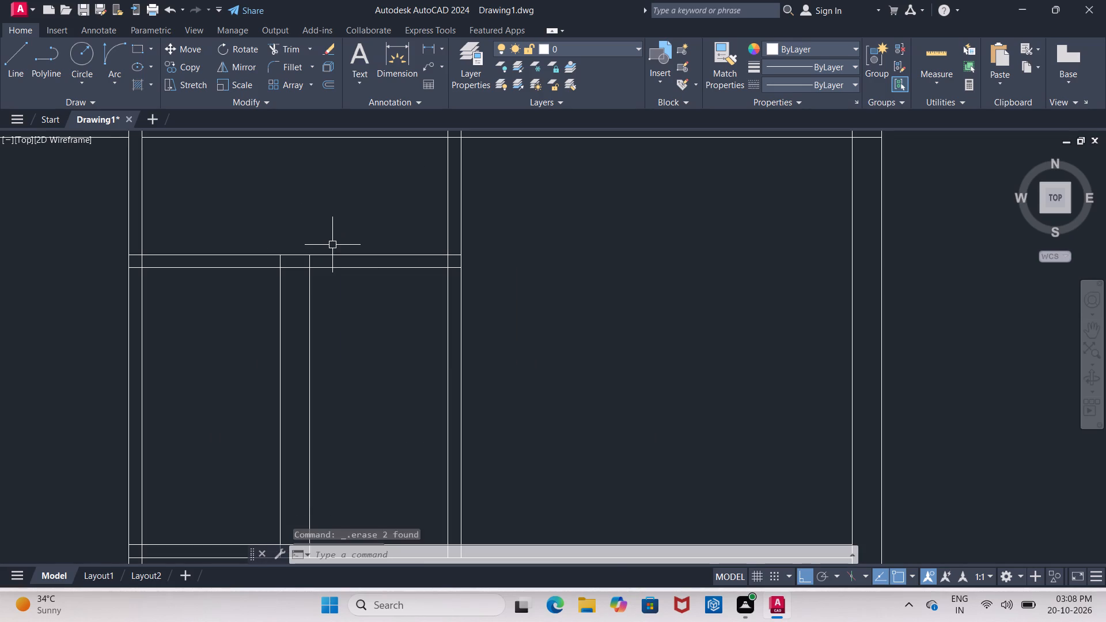
pyautogui.click(401, 68)
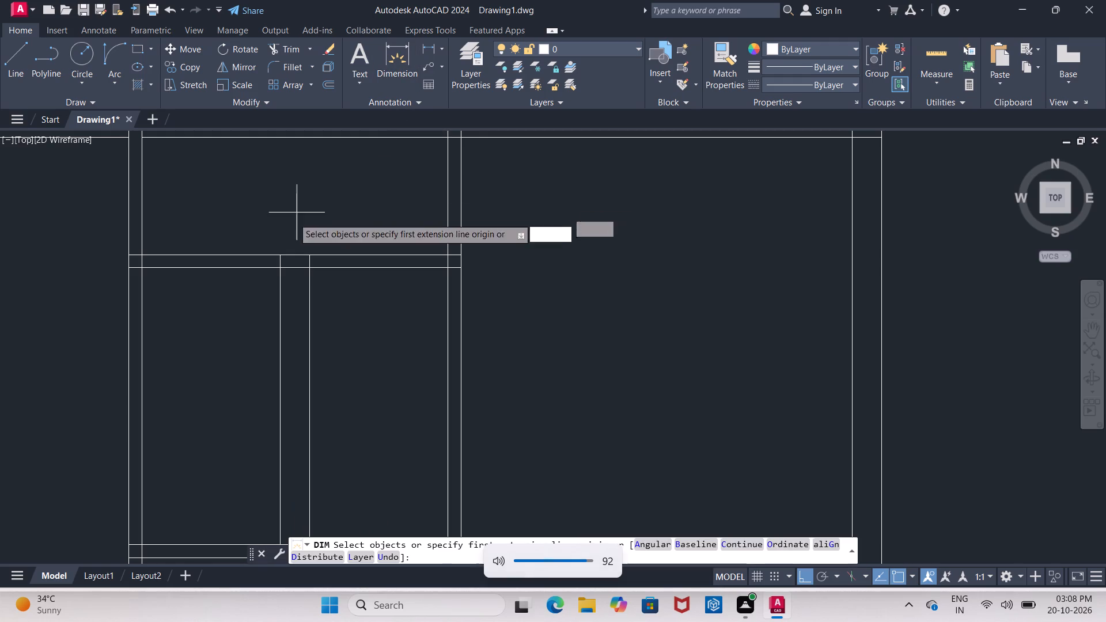
pyautogui.scroll(4, 278, 255)
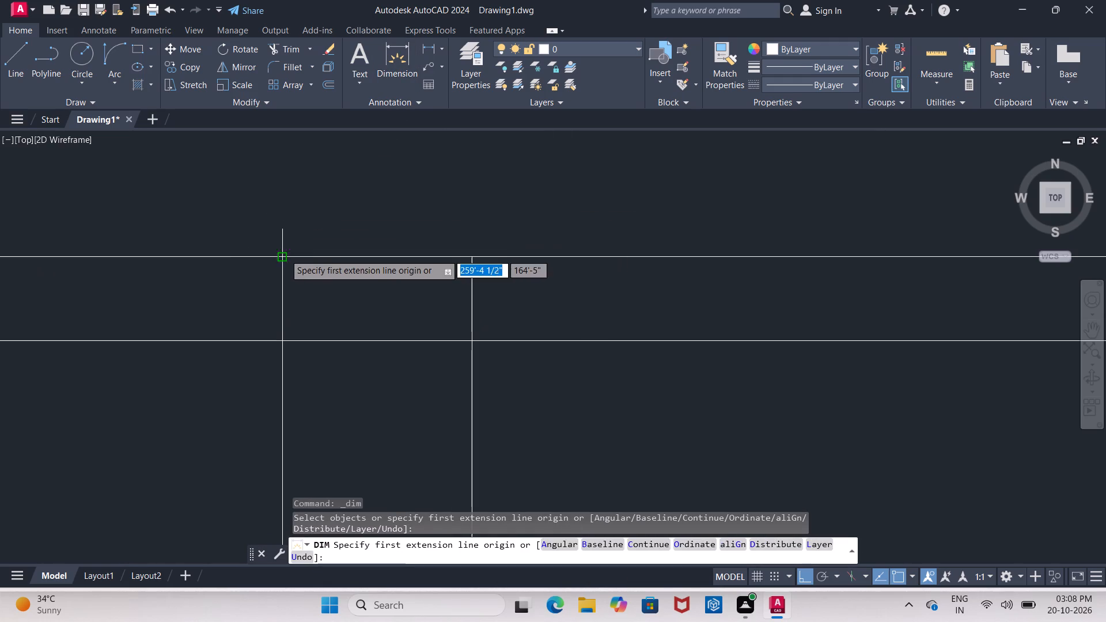
pyautogui.click(282, 260)
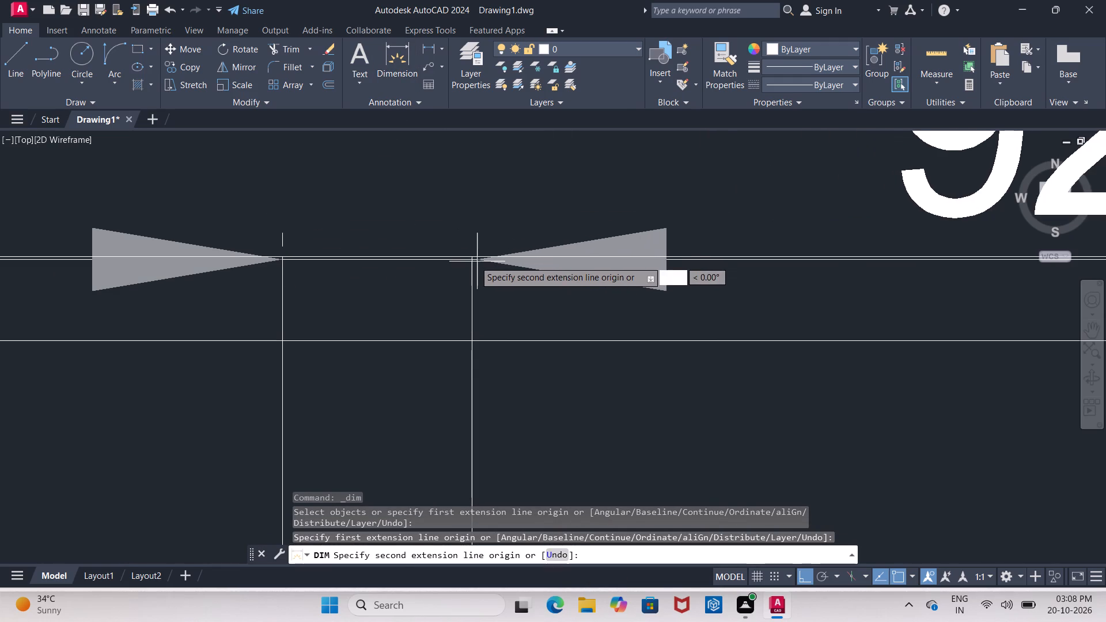
pyautogui.click(471, 258)
pyautogui.press('Escape')
pyautogui.scroll(-3, 398, 226)
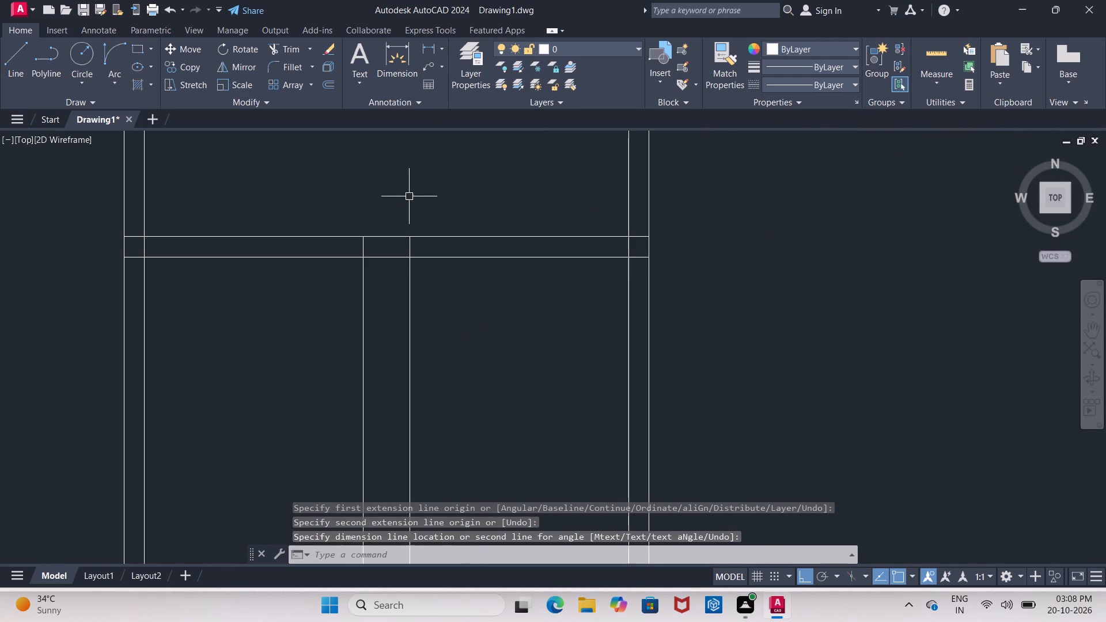
pyautogui.click(396, 52)
pyautogui.click(362, 234)
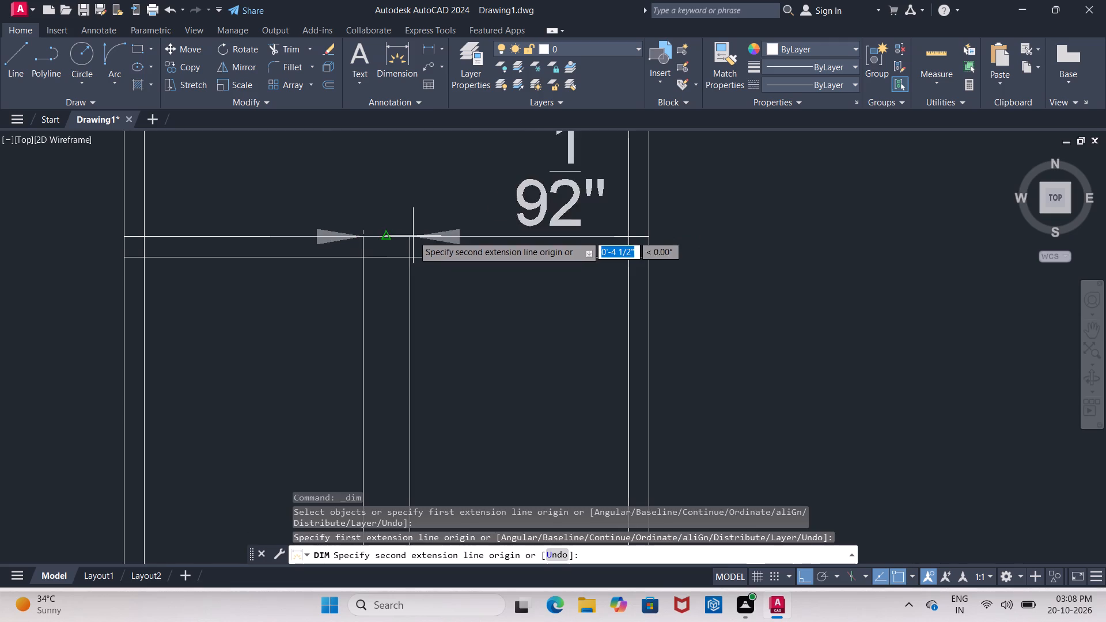
pyautogui.click(408, 237)
pyautogui.press('Escape')
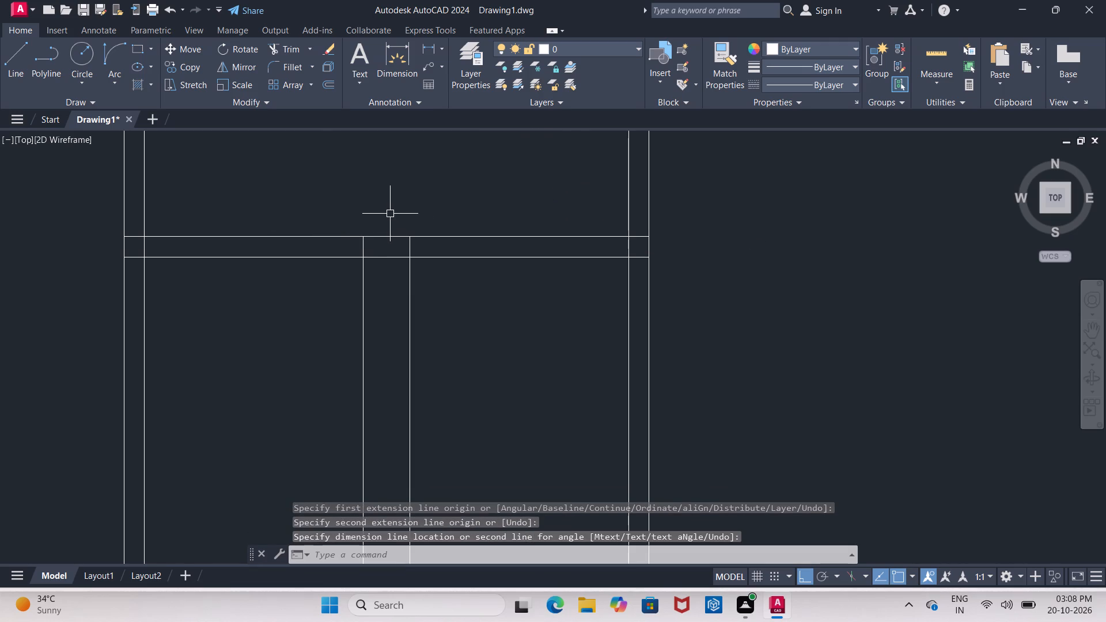
# Offset the upper line and both lower segments of the horizontal wall above the toilets outward by 2.5".
pyautogui.press('o')
pyautogui.press('Return')
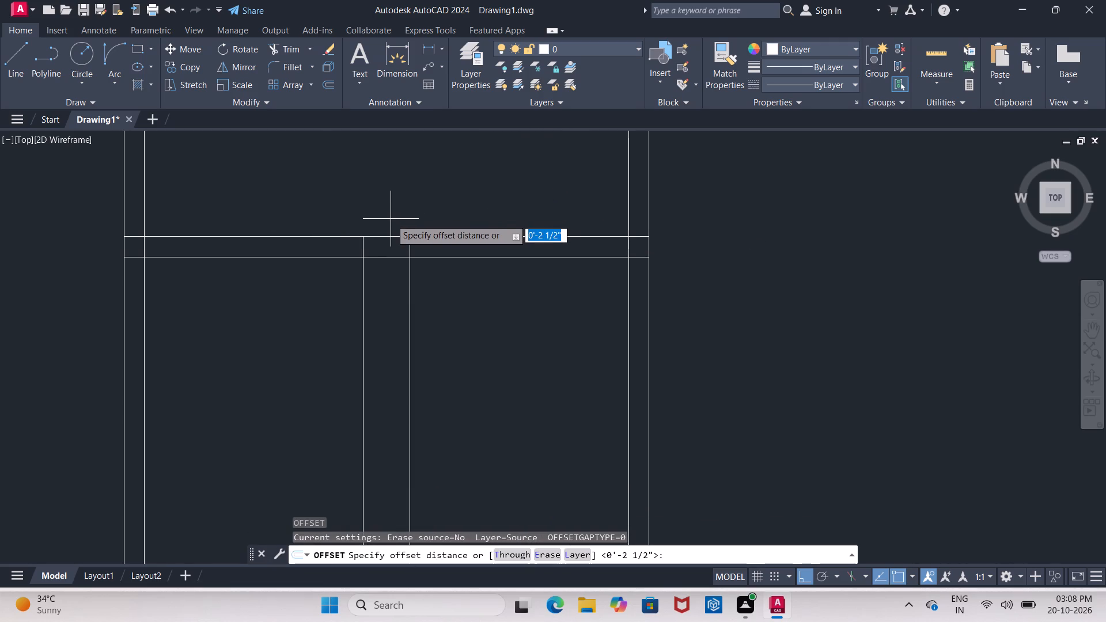
pyautogui.write('2.5')
pyautogui.hotkey('shift', '"')
pyautogui.press('Return')
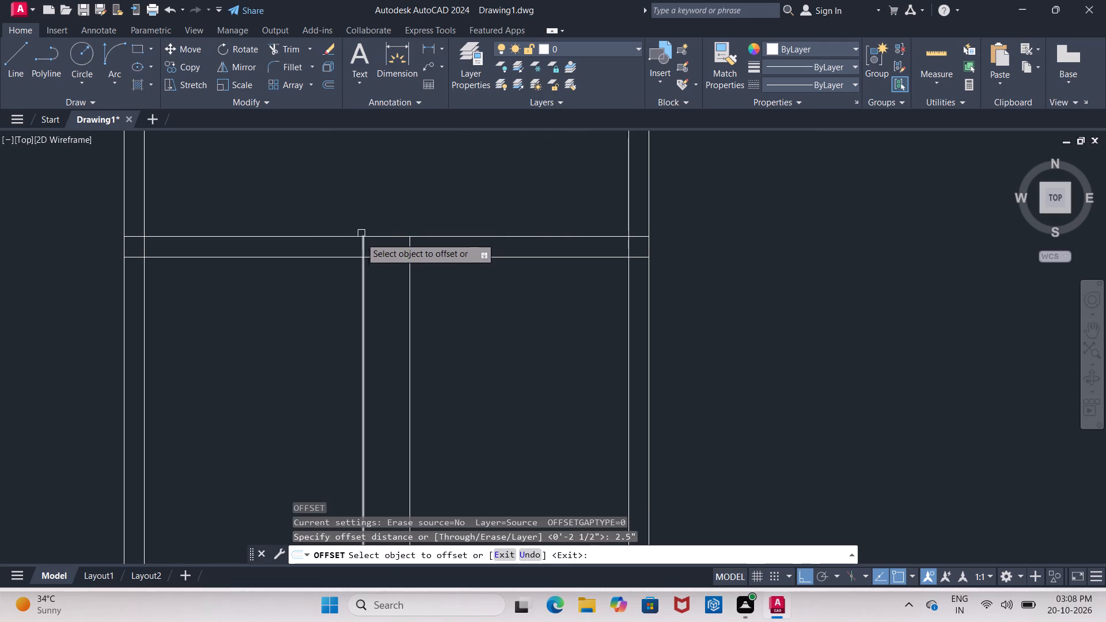
pyautogui.click(339, 235)
pyautogui.click(345, 209)
pyautogui.click(338, 257)
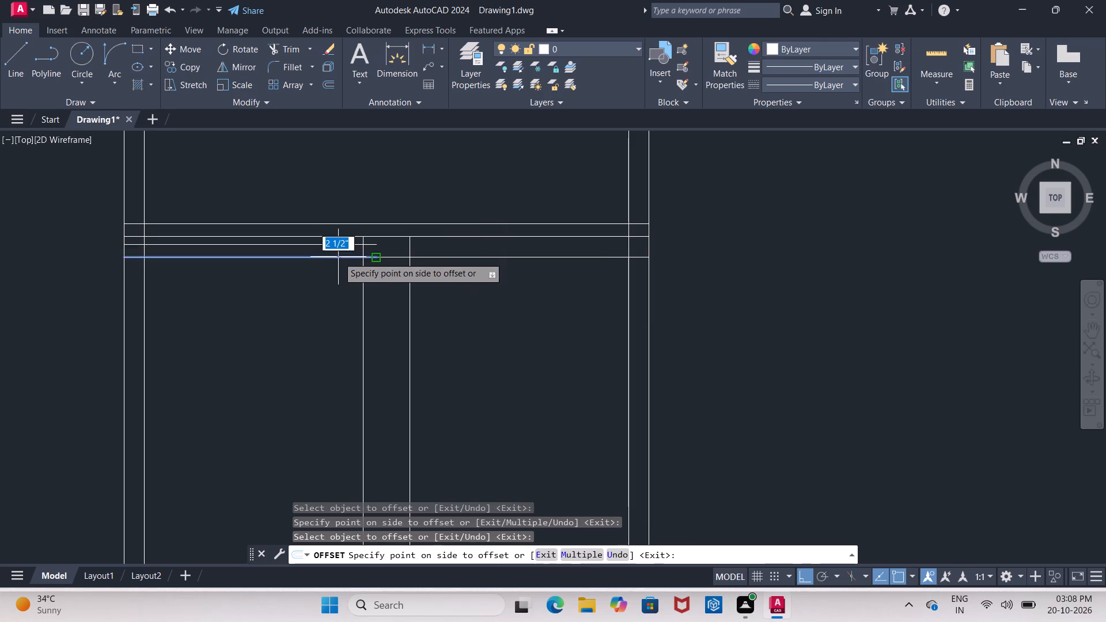
pyautogui.click(334, 289)
pyautogui.click(444, 257)
pyautogui.click(449, 288)
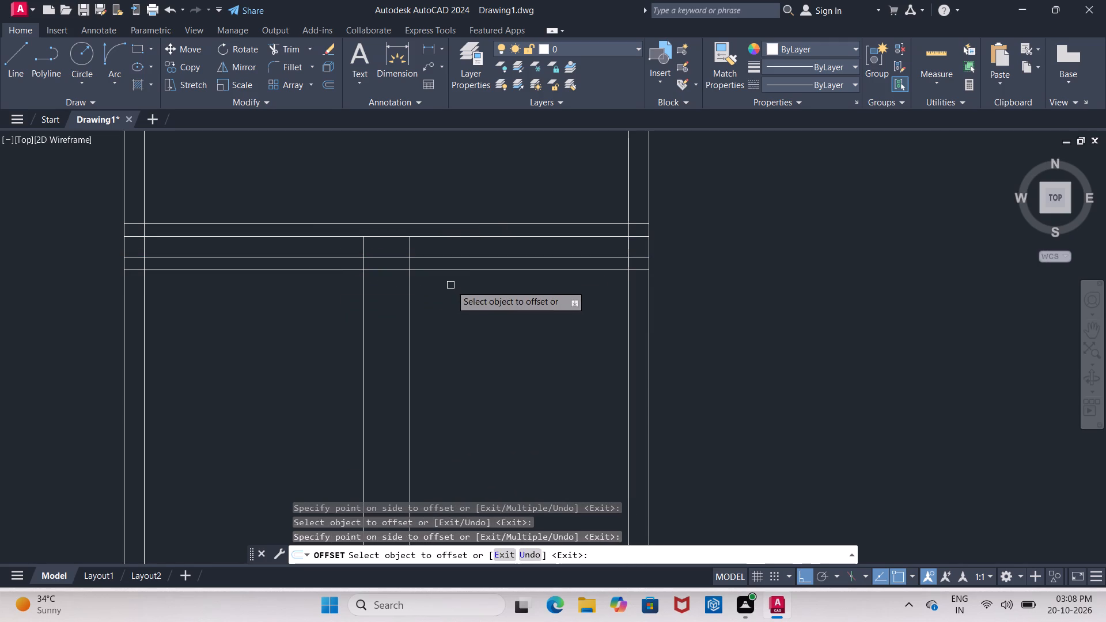
pyautogui.press('Escape')
# Extend the offset lower line of the wall above the toilets across the toilet partition.
pyautogui.write('EX')
pyautogui.press('Return')
pyautogui.press('Return')
pyautogui.click(434, 264)
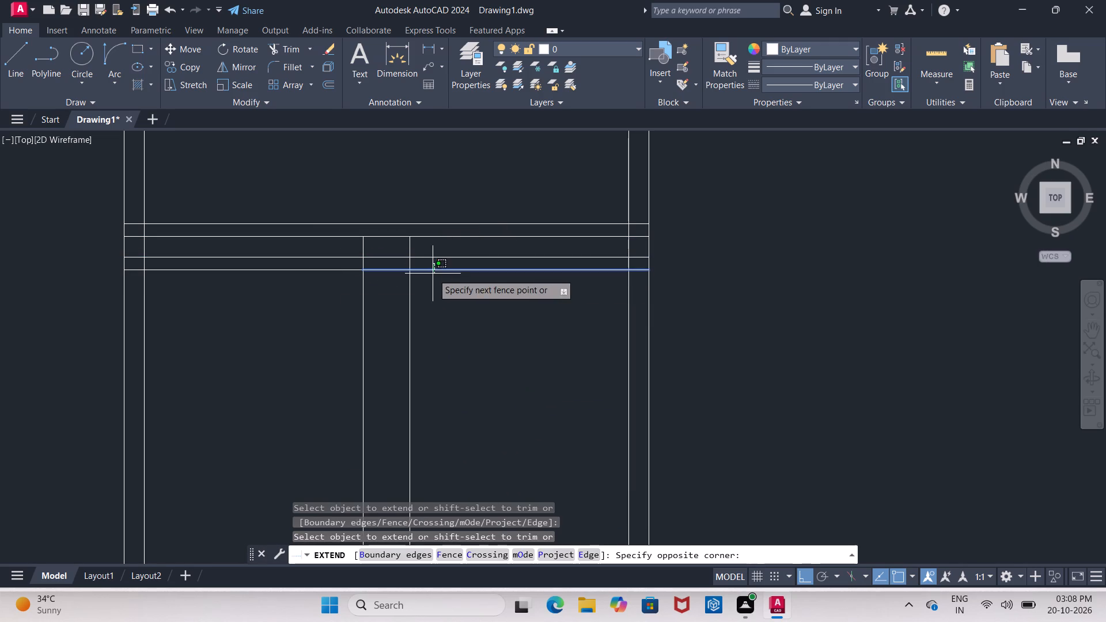
pyautogui.click(433, 274)
pyautogui.click(397, 268)
pyautogui.press('Escape')
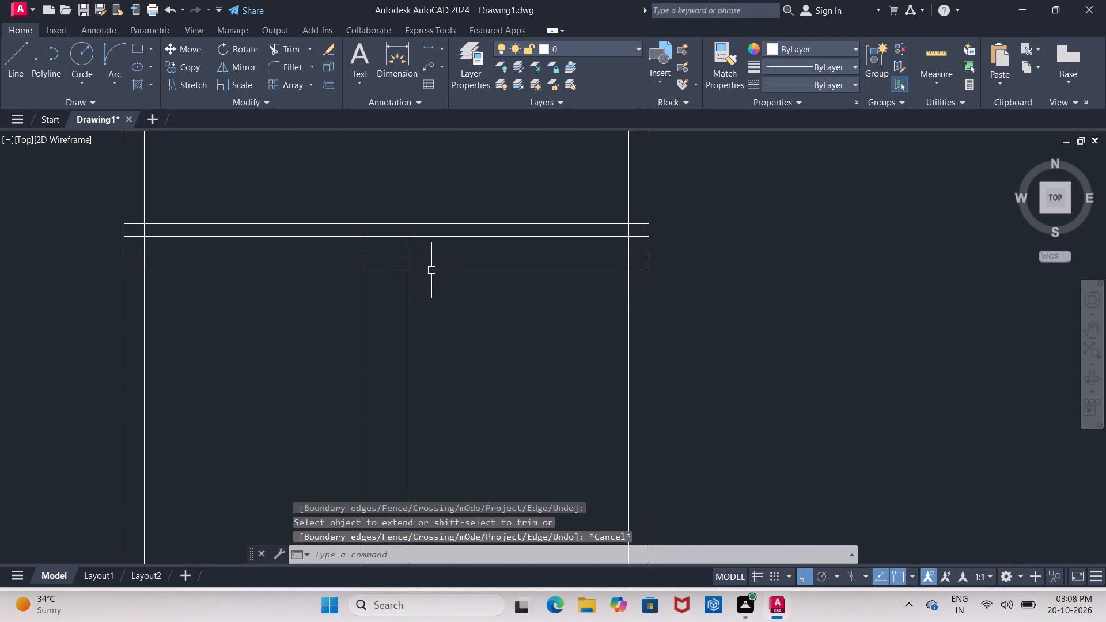
# Erase the original inner lines of the wall above the toilets, keeping the outer offset pair.
pyautogui.click(434, 270)
pyautogui.press('Escape')
pyautogui.click(431, 259)
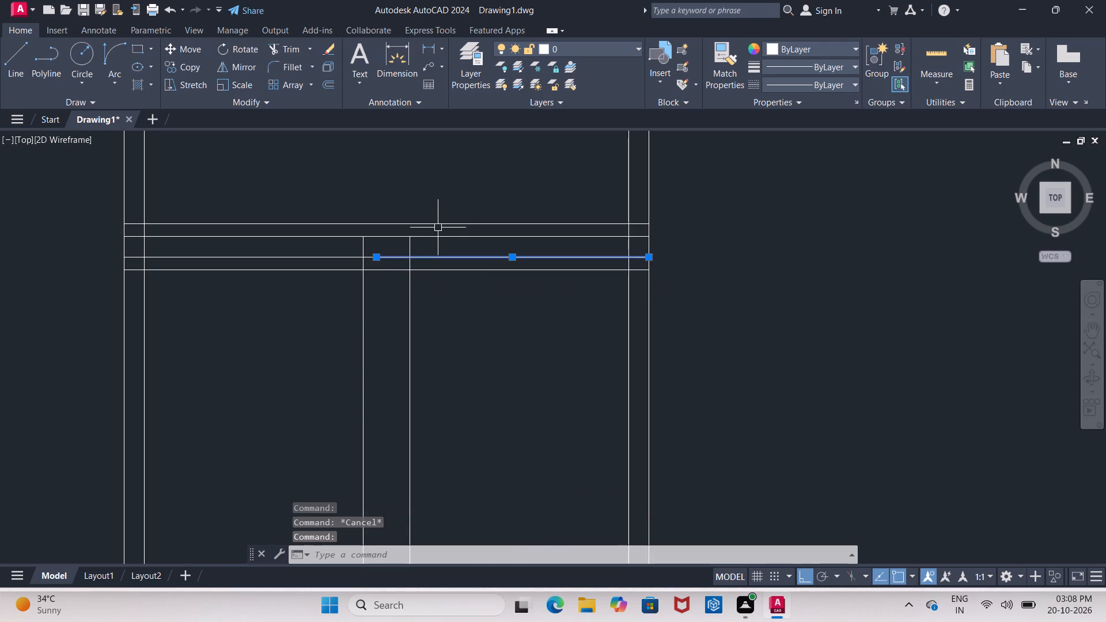
pyautogui.click(434, 238)
pyautogui.press('Delete')
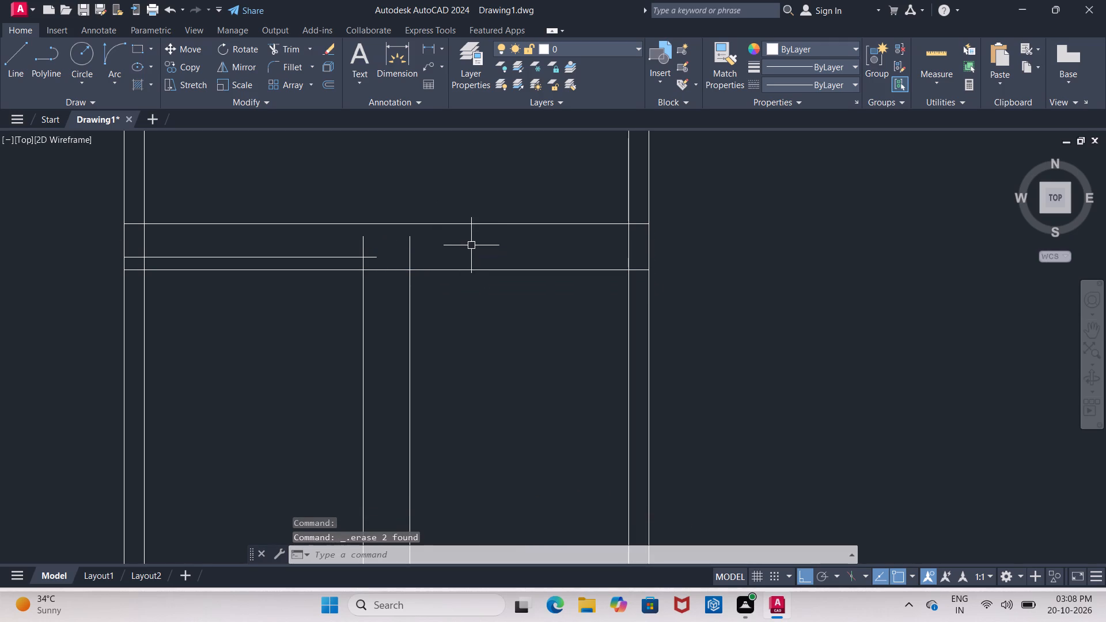
pyautogui.click(329, 255)
pyautogui.press('Delete')
# Extend both toilet partition lines up to the upper line of the widened wall above the toilets.
pyautogui.scroll(-2, 339, 248)
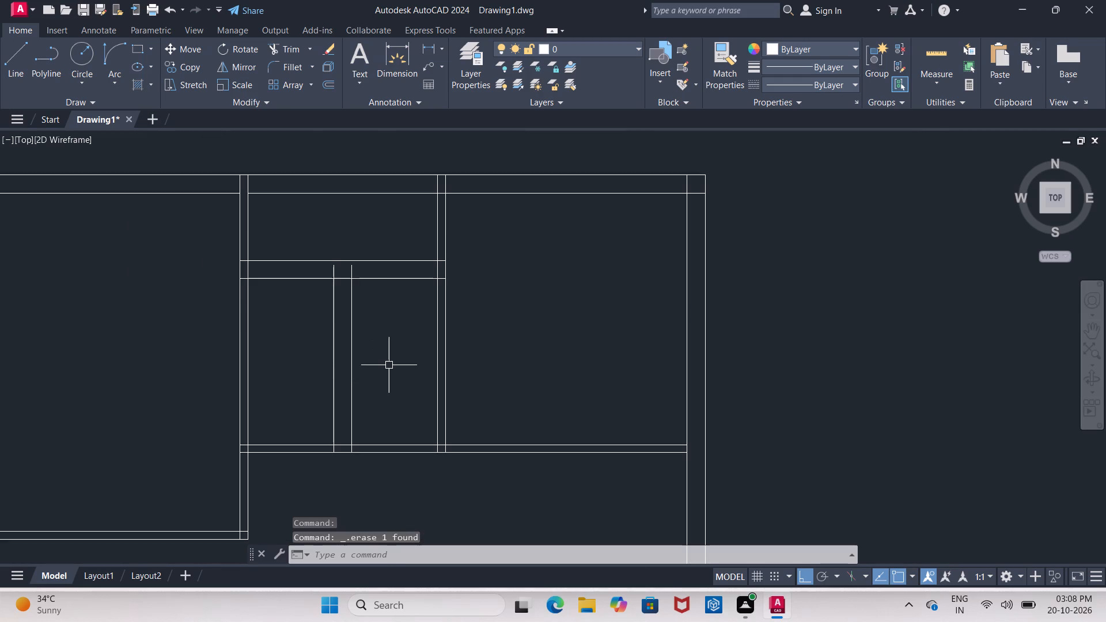
pyautogui.press('e')
pyautogui.press('x')
pyautogui.press('Return')
pyautogui.press('Return')
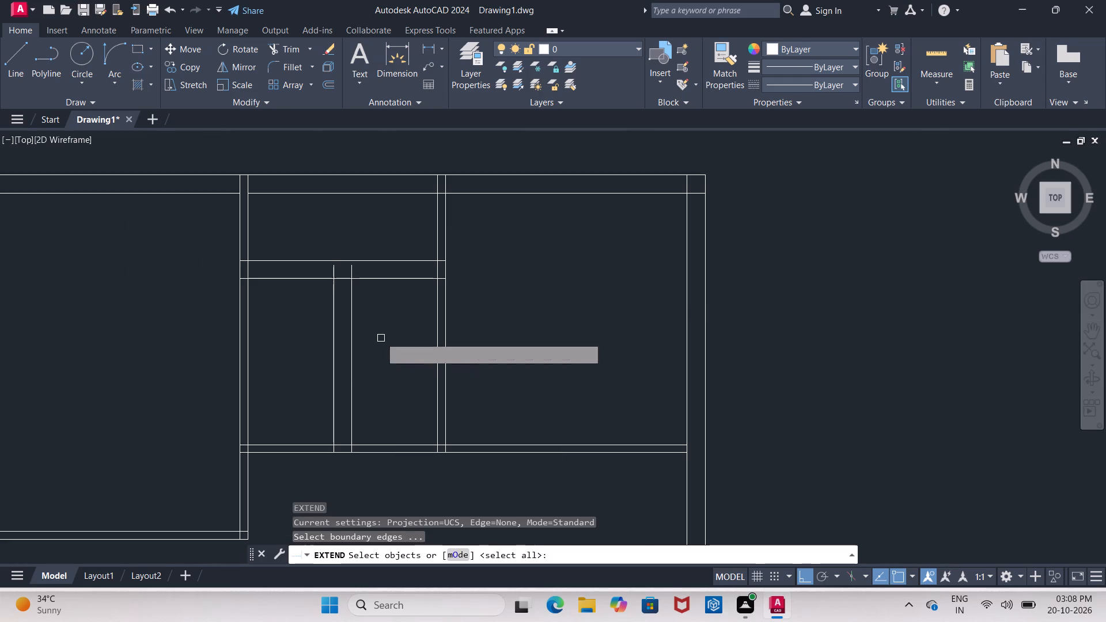
pyautogui.click(376, 336)
pyautogui.click(318, 340)
pyautogui.press('Escape')
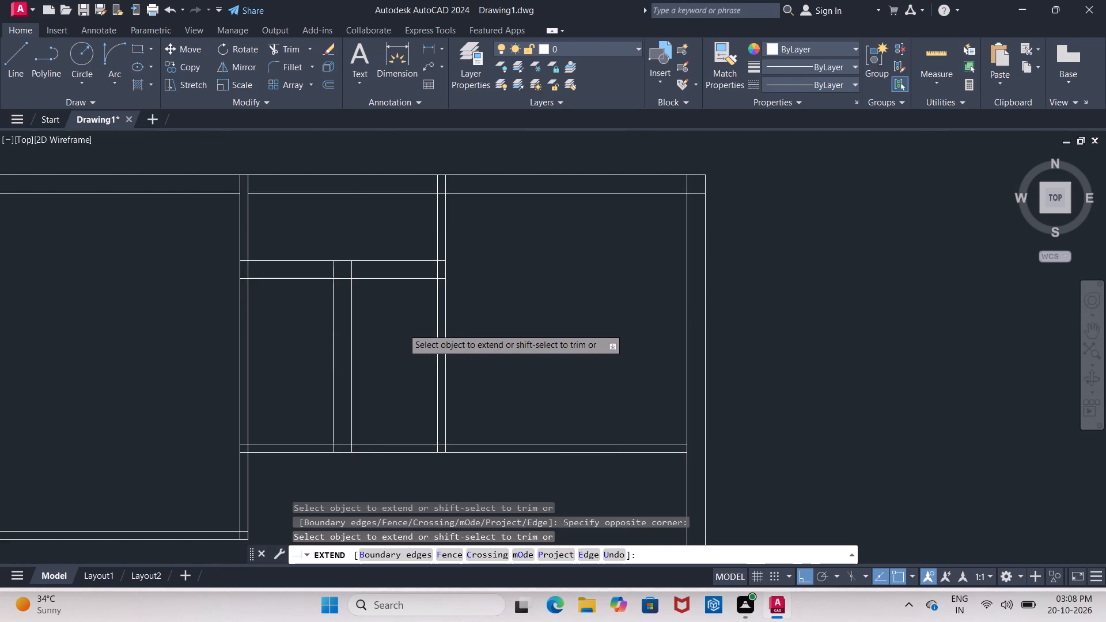
# Offset both lines of the horizontal wall below the toilets outward by 2.5".
pyautogui.scroll(-2, 393, 313)
pyautogui.scroll(3, 397, 367)
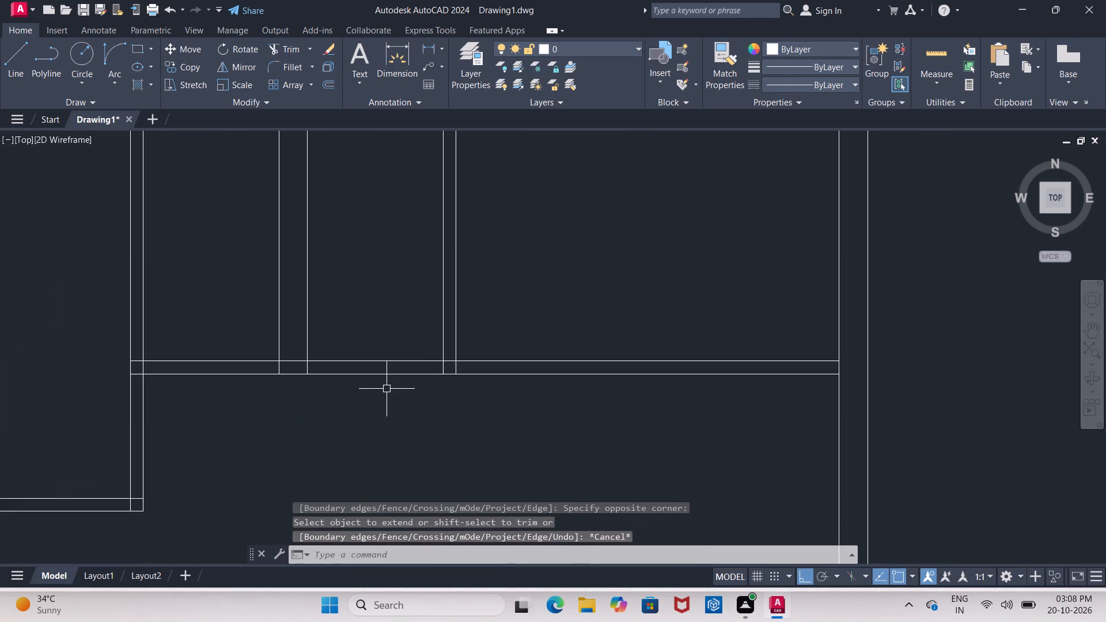
pyautogui.press('o')
pyautogui.press('Return')
pyautogui.press('Return')
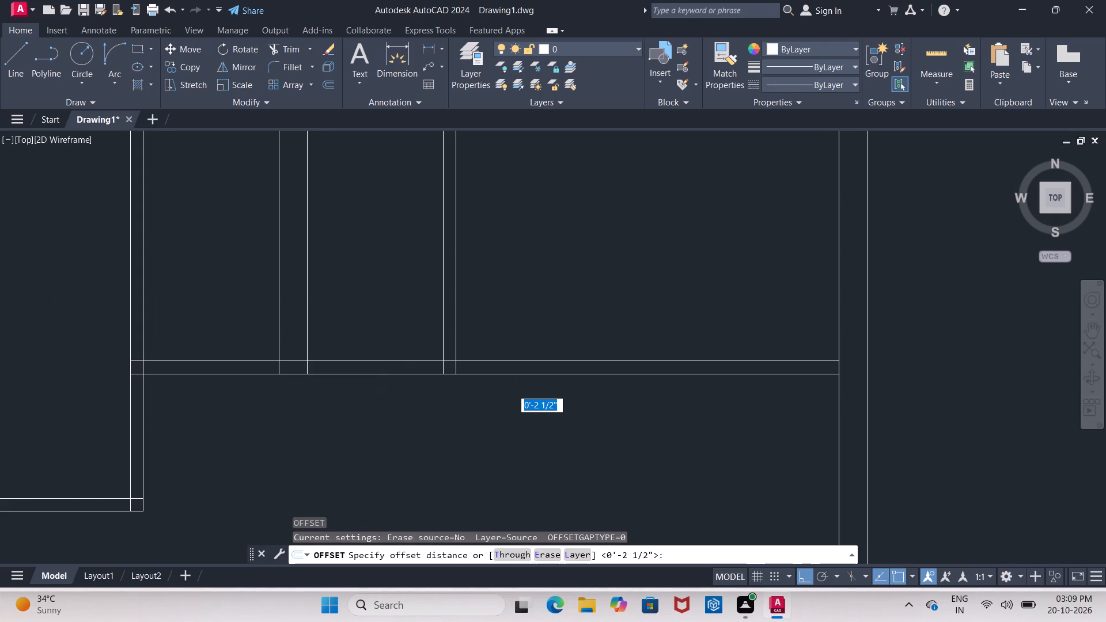
pyautogui.click(372, 359)
pyautogui.click(382, 318)
pyautogui.click(377, 374)
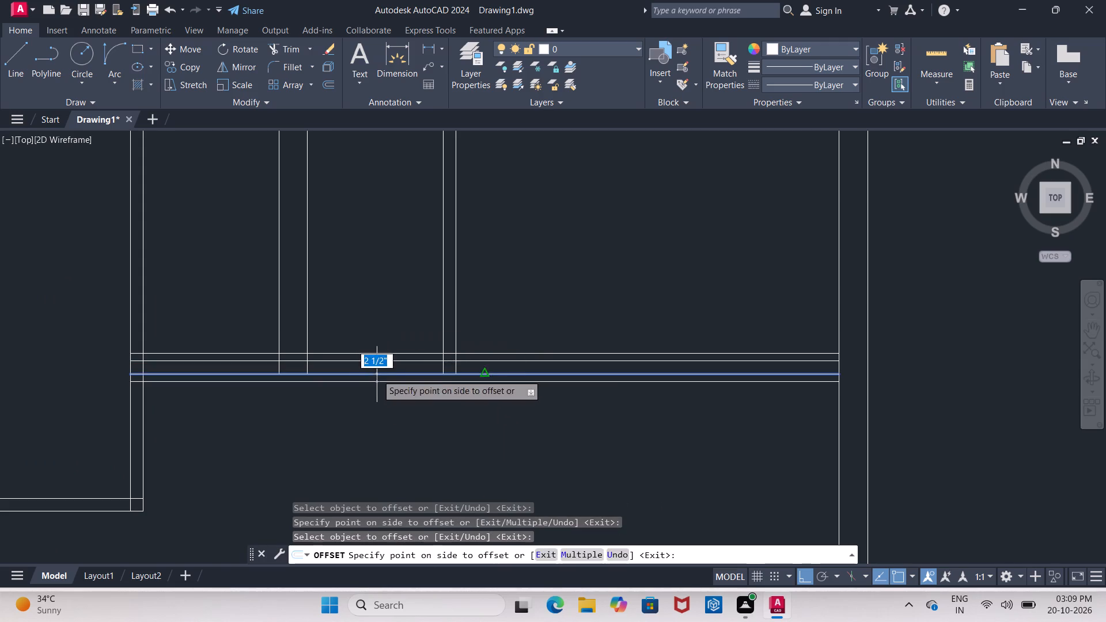
pyautogui.click(384, 404)
pyautogui.press('Escape')
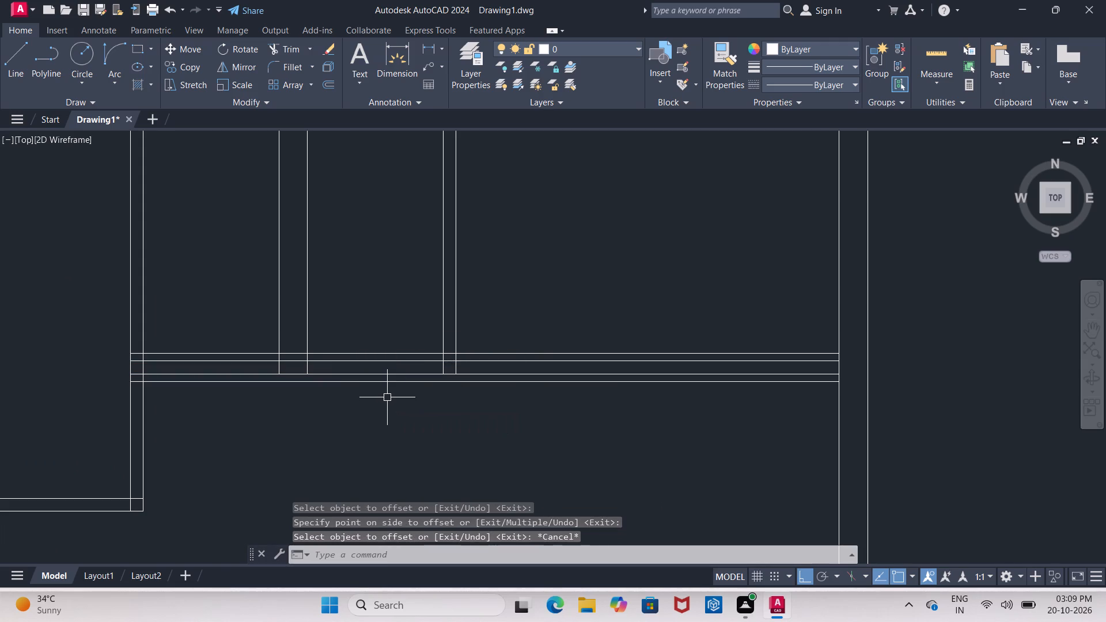
pyautogui.press('Escape')
pyautogui.press('Escape')
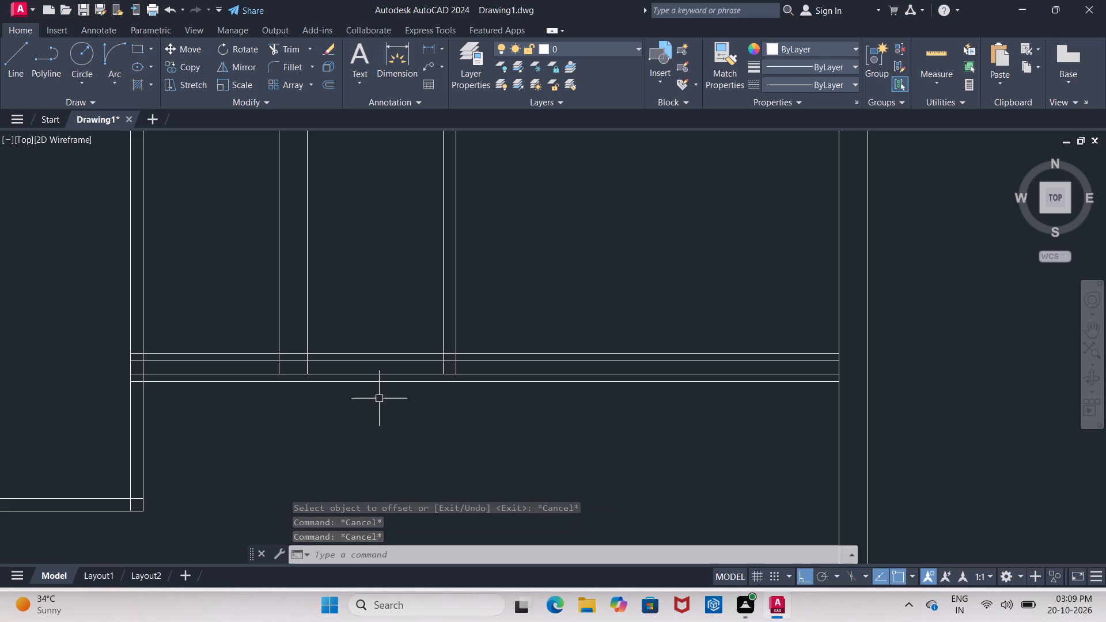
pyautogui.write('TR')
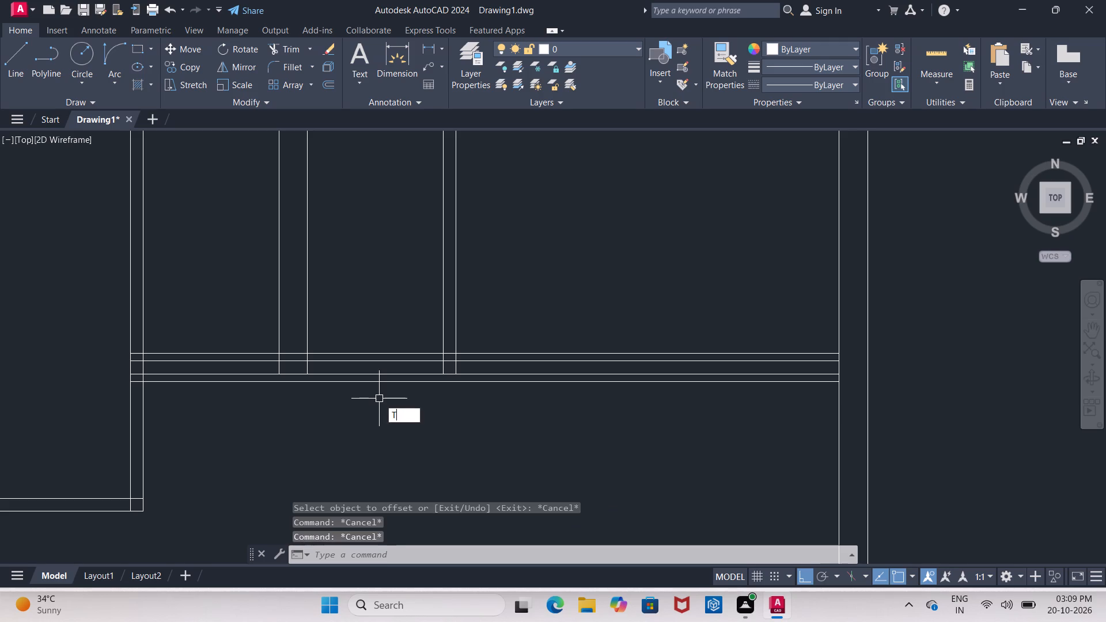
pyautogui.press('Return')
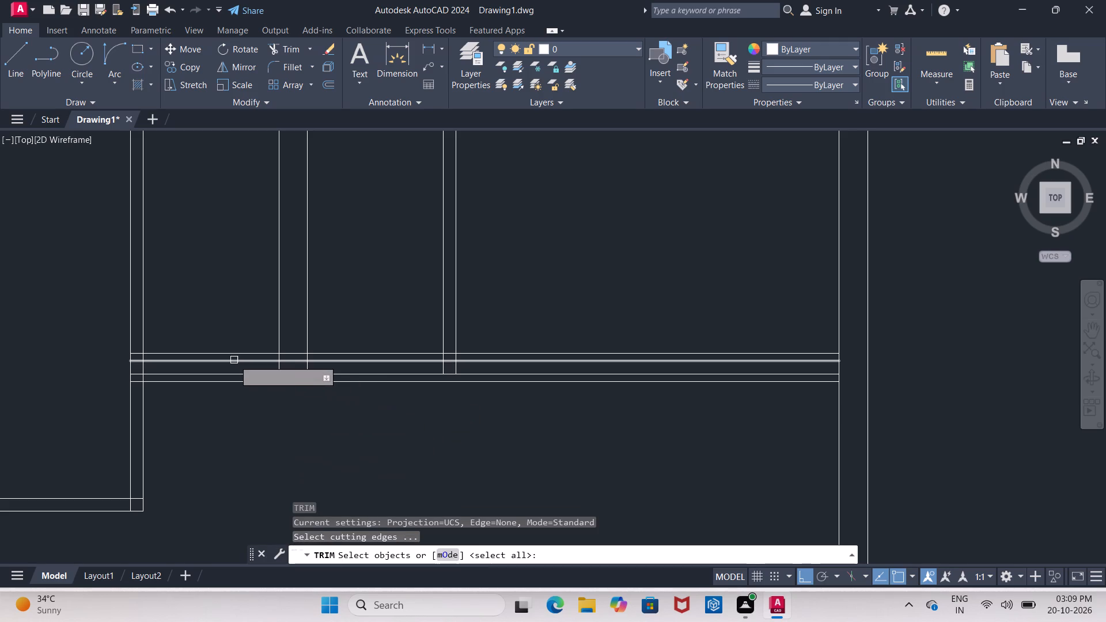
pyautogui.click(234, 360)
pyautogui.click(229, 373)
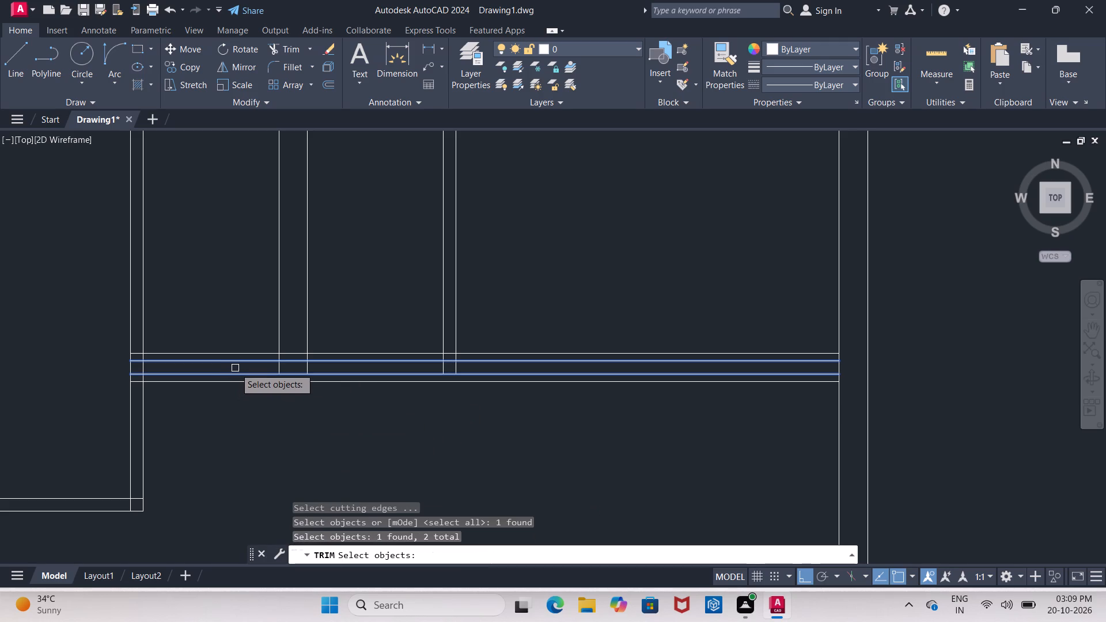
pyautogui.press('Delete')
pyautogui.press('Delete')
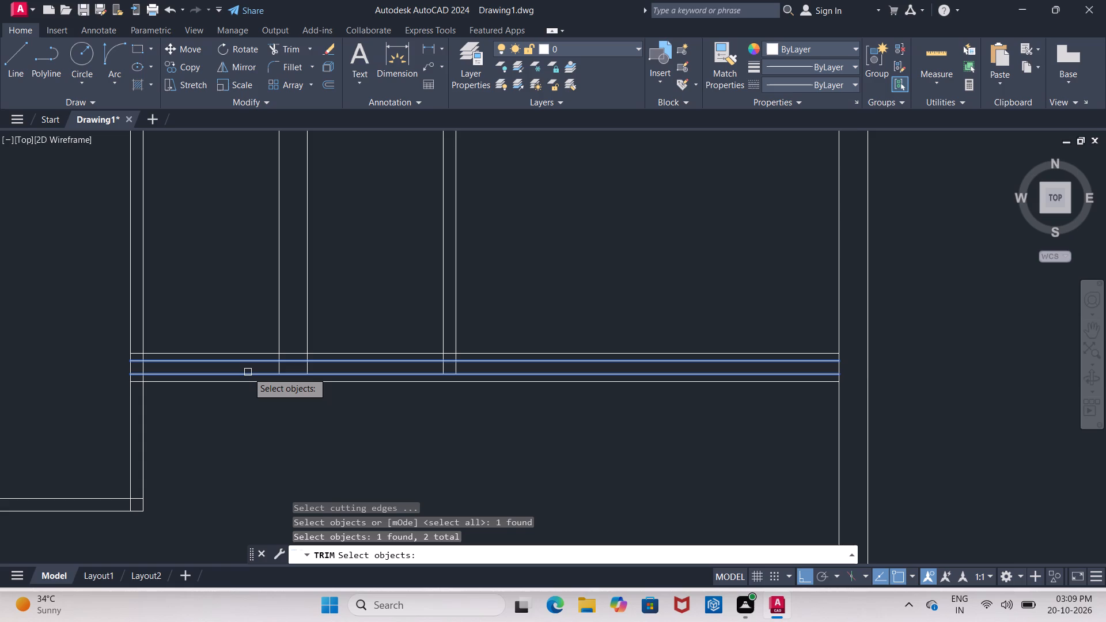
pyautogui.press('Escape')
# Erase the two original inner lines of the wall below the toilets, keeping the outer offset pair.
pyautogui.click(245, 373)
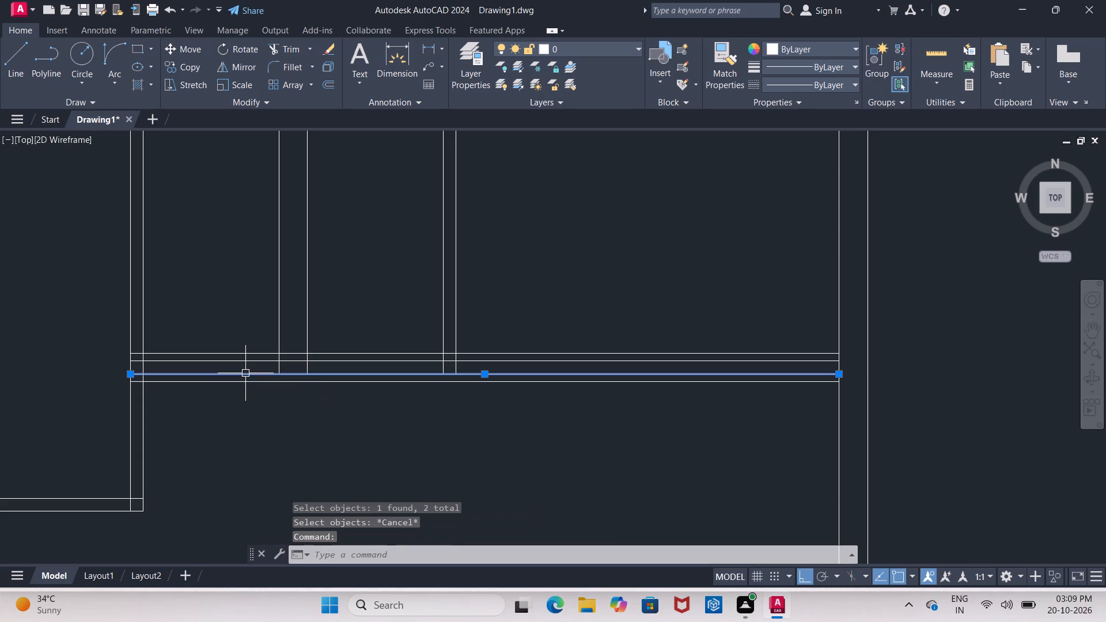
pyautogui.press('Delete')
pyautogui.click(244, 363)
pyautogui.press('Delete')
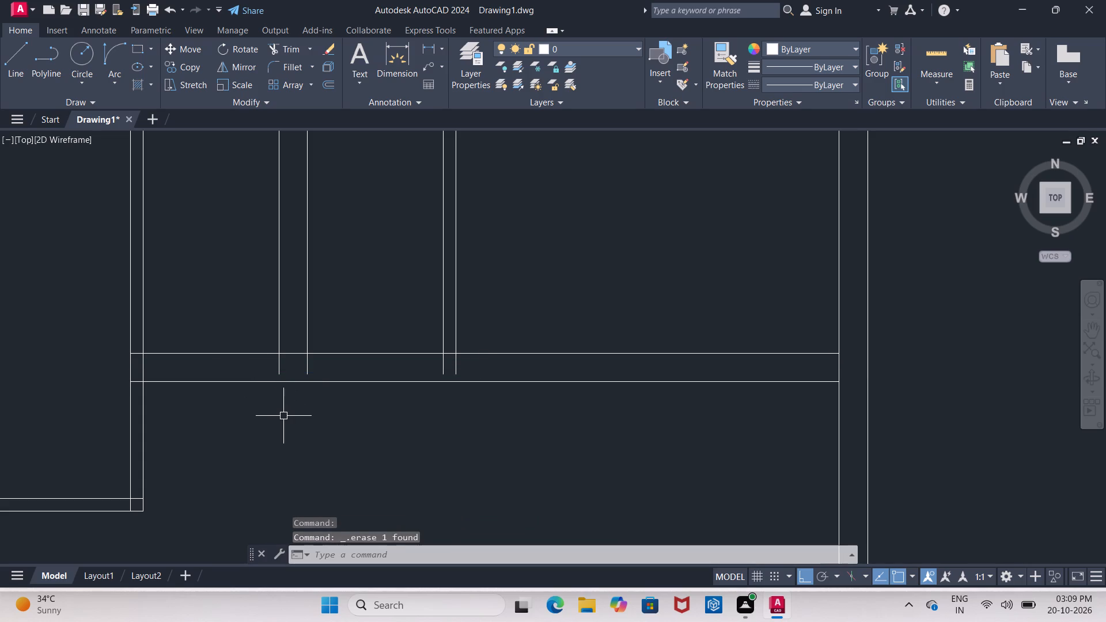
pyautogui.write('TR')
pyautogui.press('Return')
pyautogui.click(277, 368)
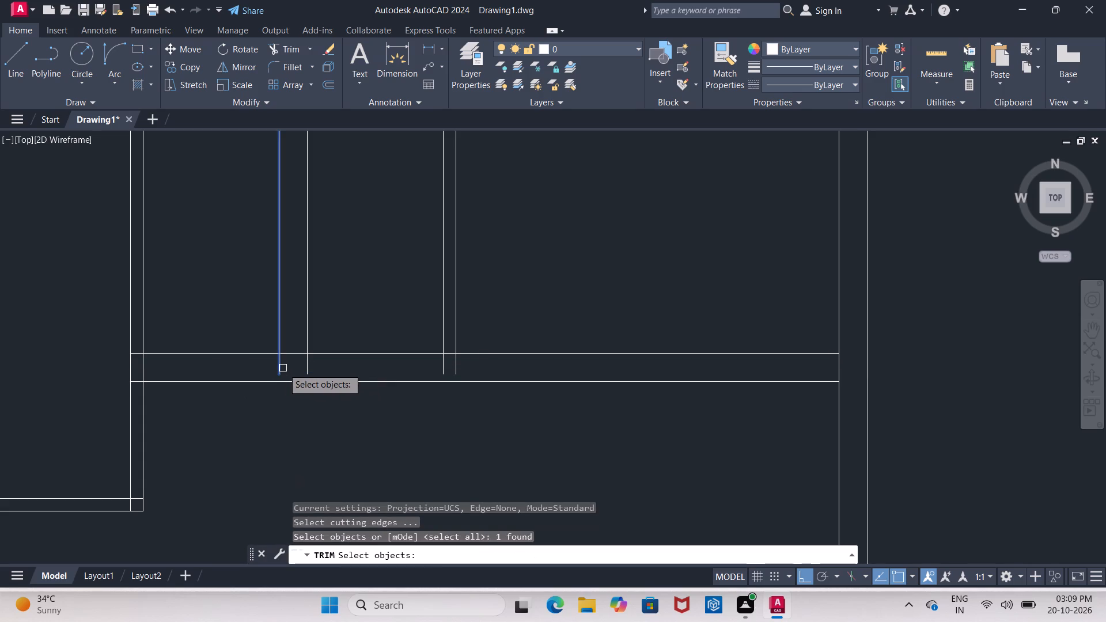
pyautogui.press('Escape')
# Trim the lower ends of the four vertical partition lines at the upper line of the wall below the toilets.
pyautogui.write('TR')
pyautogui.press('Return')
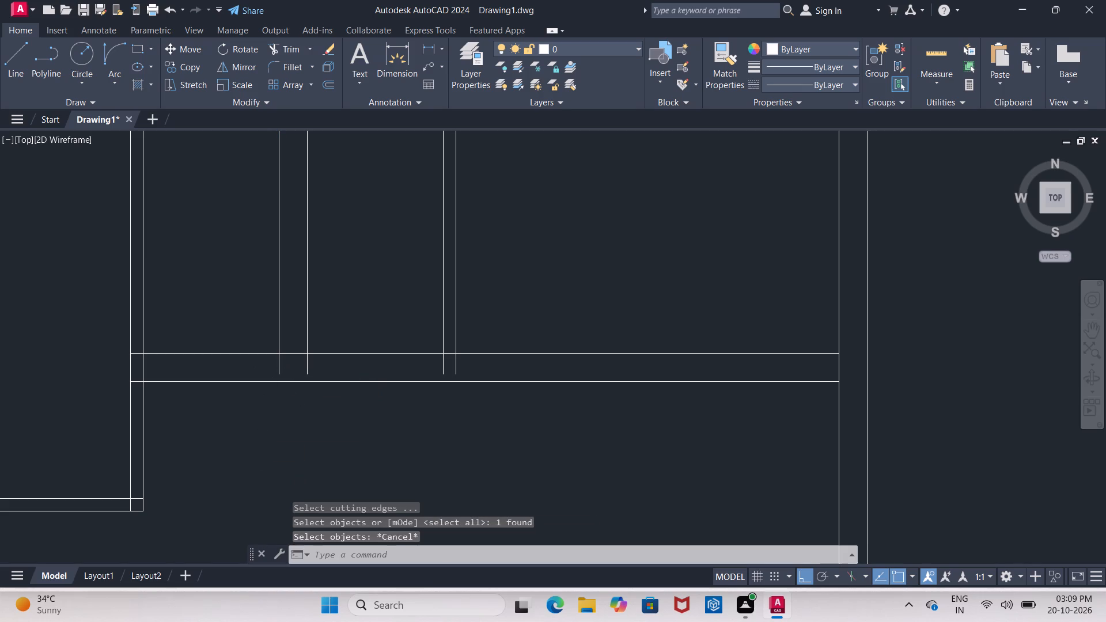
pyautogui.press('Return')
pyautogui.click(278, 369)
pyautogui.click(306, 368)
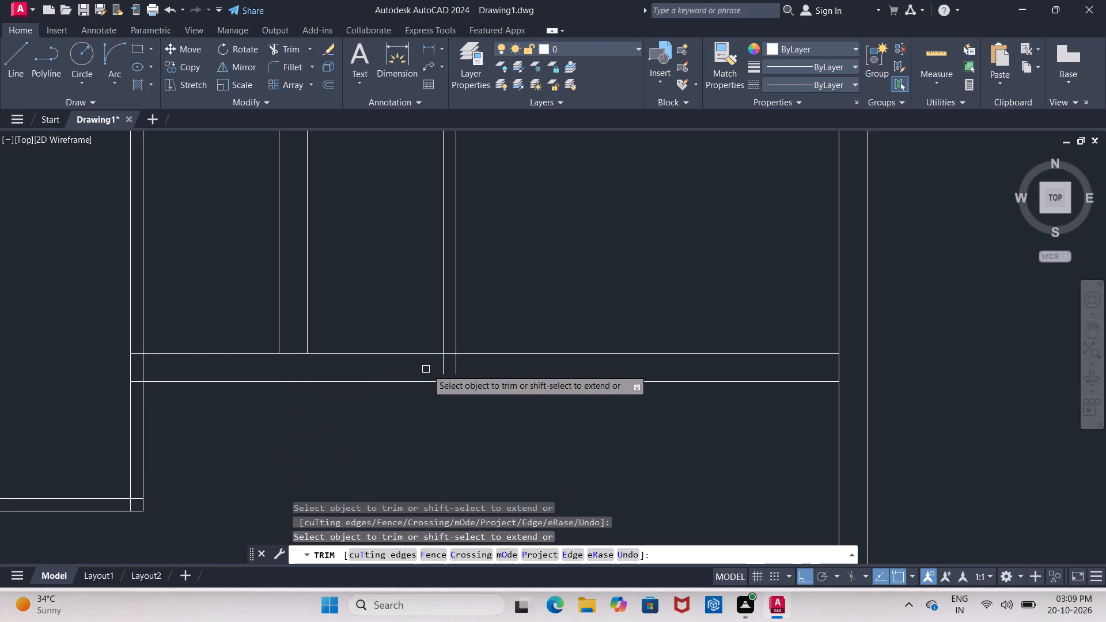
pyautogui.click(475, 365)
pyautogui.click(421, 367)
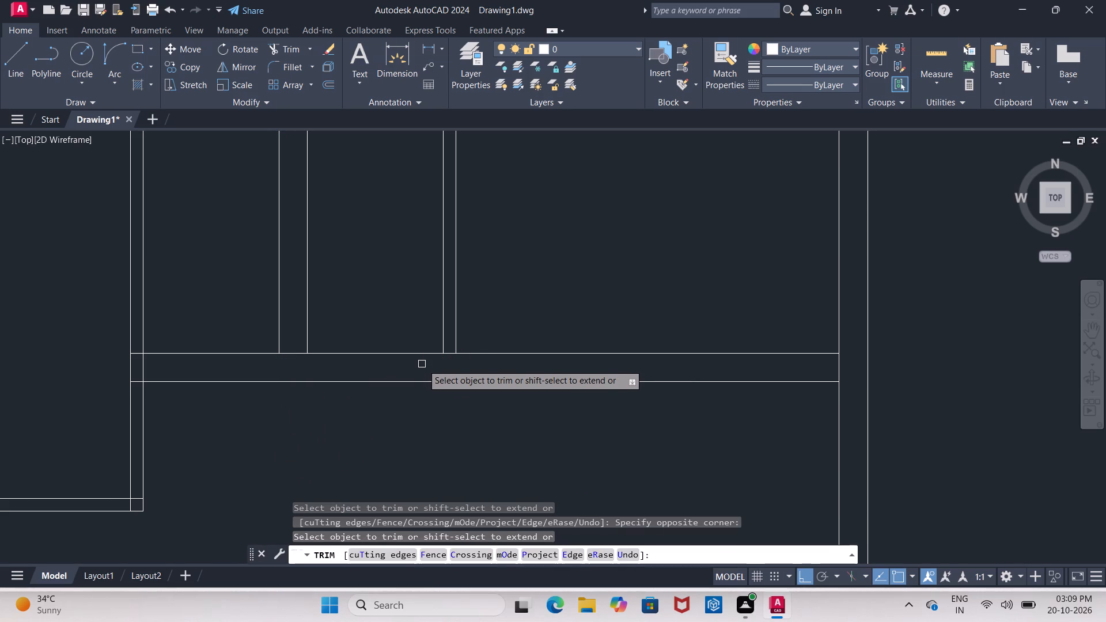
pyautogui.press('Escape')
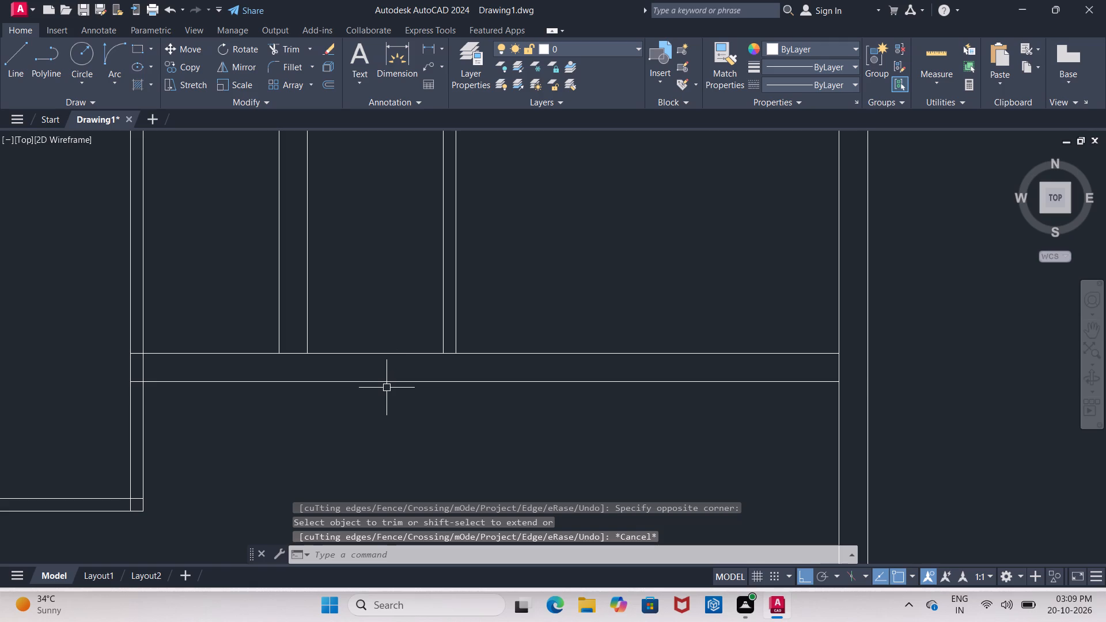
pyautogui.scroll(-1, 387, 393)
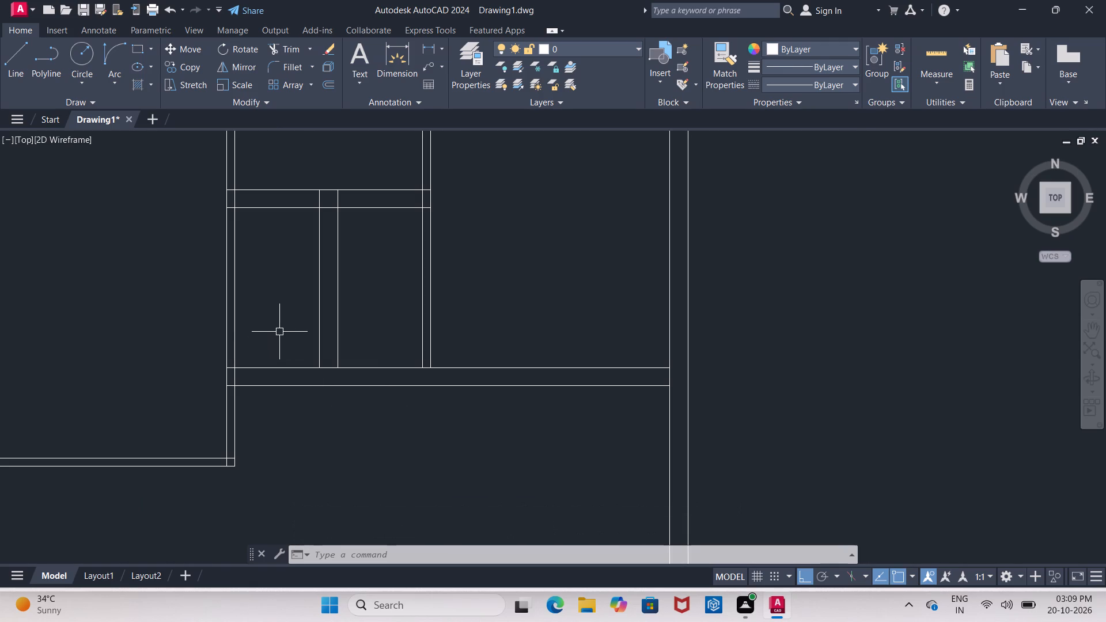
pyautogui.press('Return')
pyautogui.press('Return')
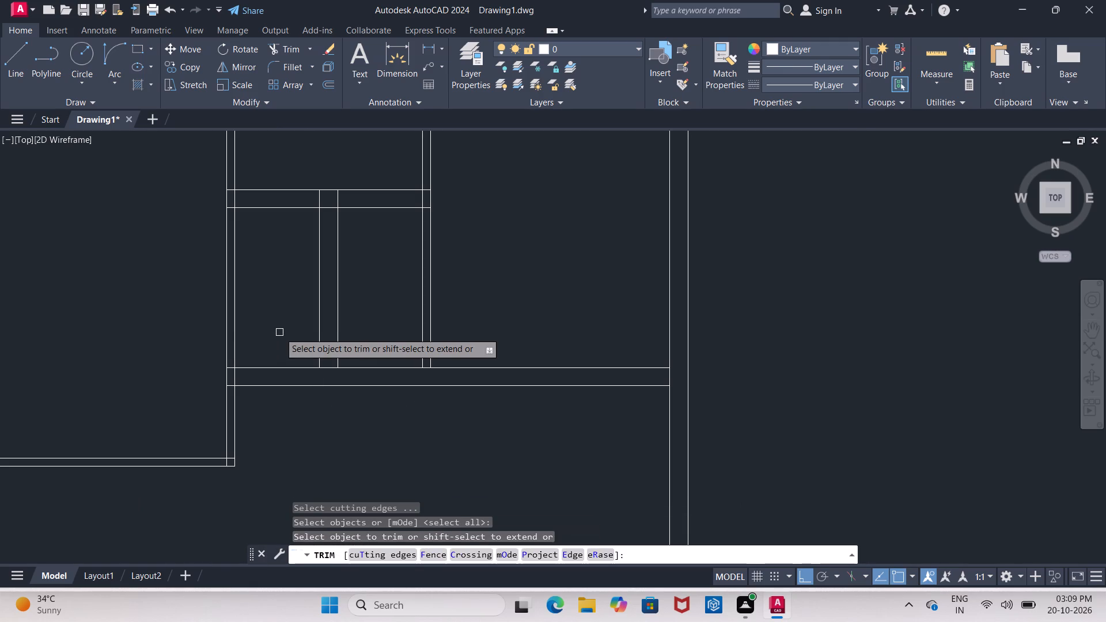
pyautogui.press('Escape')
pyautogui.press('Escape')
# Offset the lines of the long vertical wall left of the toilets outward by 2.5", including the right line's upper segment.
pyautogui.press('o')
pyautogui.press('Return')
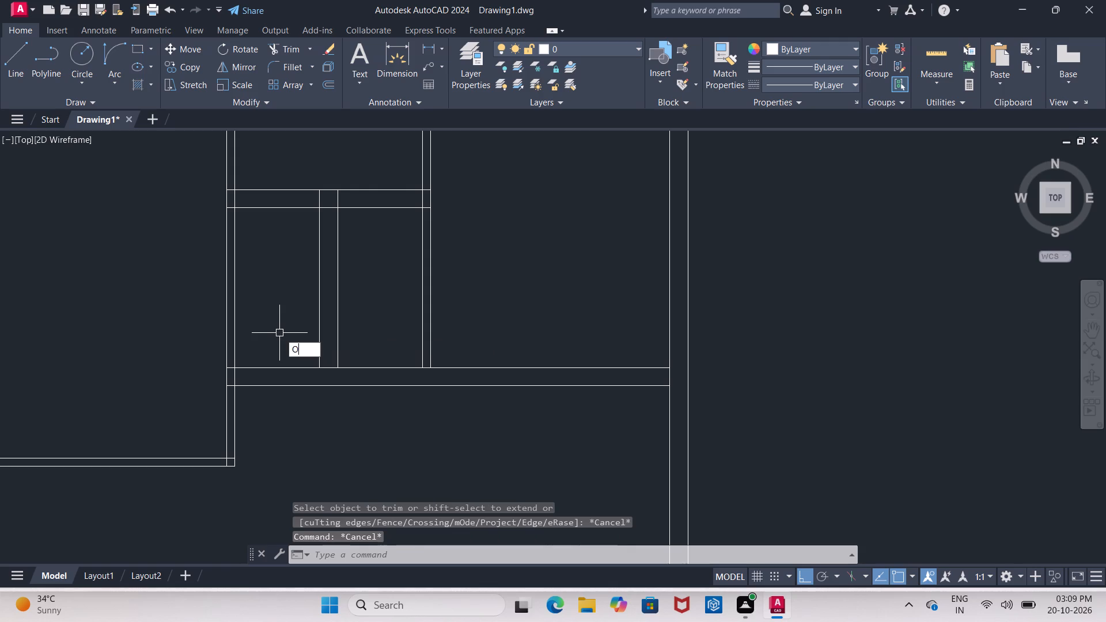
pyautogui.press('Return')
pyautogui.click(232, 333)
pyautogui.click(264, 328)
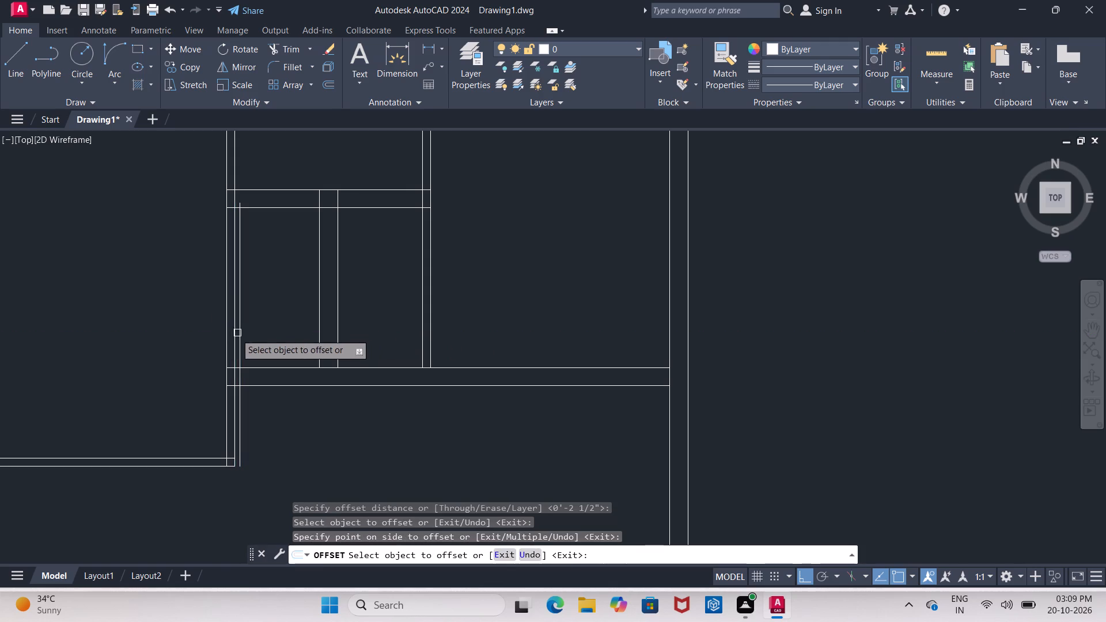
pyautogui.click(225, 337)
pyautogui.click(185, 336)
pyautogui.scroll(-2, 202, 341)
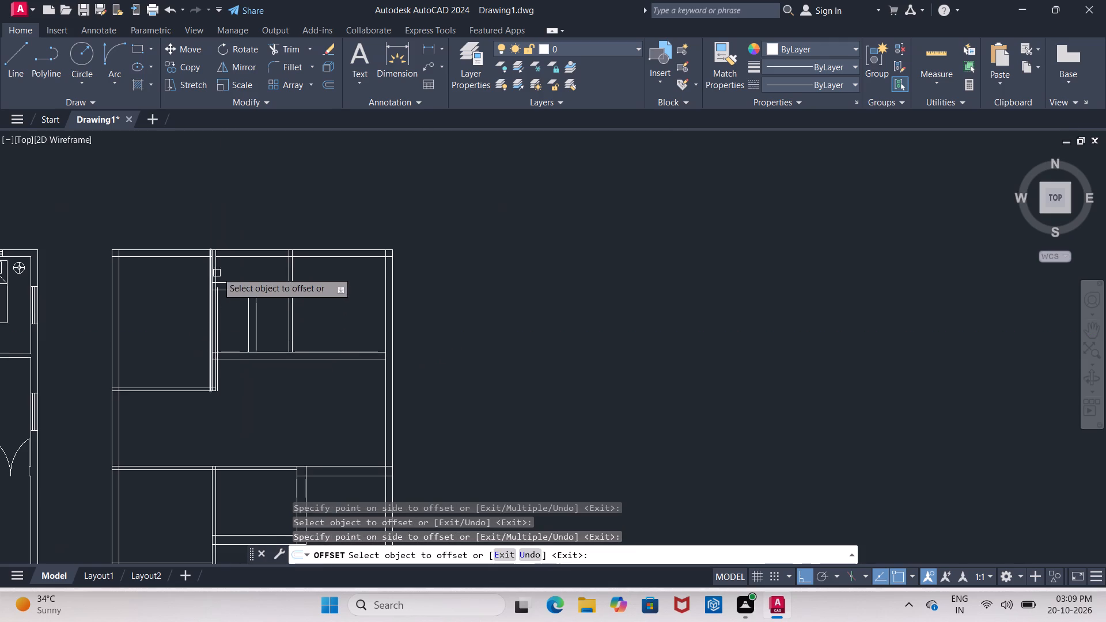
pyautogui.scroll(3, 228, 257)
pyautogui.click(174, 291)
pyautogui.click(198, 293)
pyautogui.scroll(-1, 209, 288)
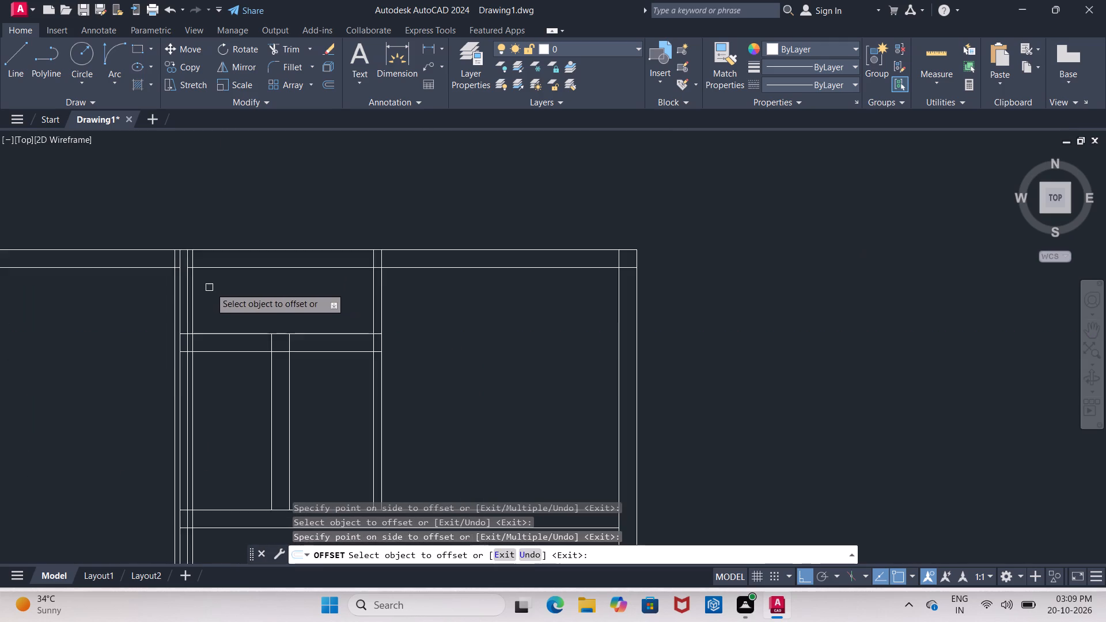
pyautogui.scroll(-2, 212, 287)
pyautogui.scroll(2, 187, 362)
pyautogui.press('Escape')
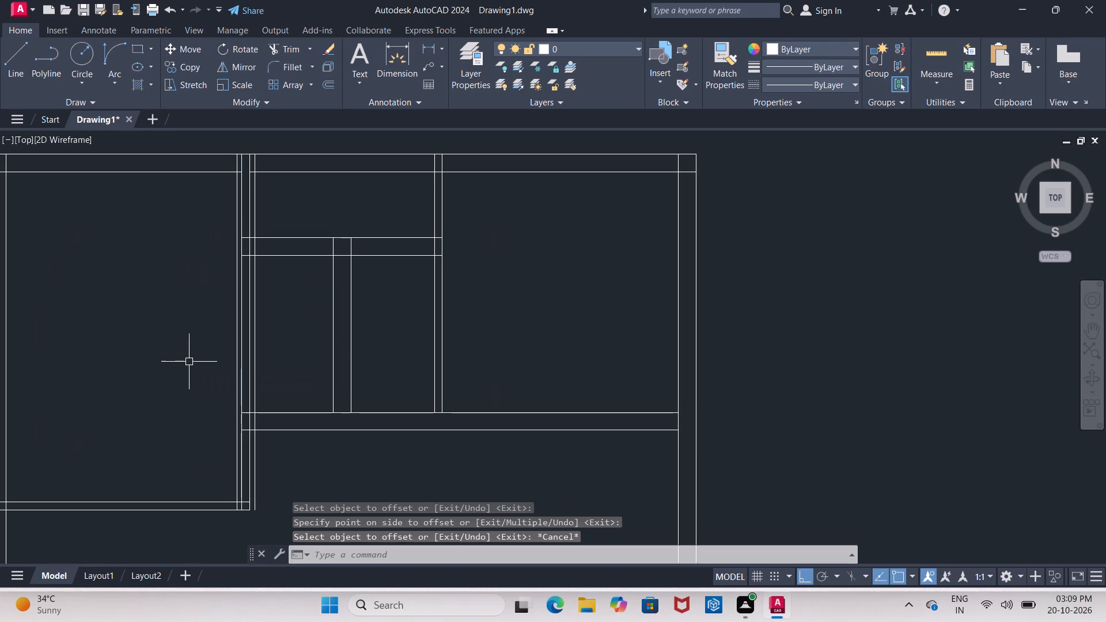
# Extend the new right line of the long vertical wall left of the toilets to the adjoining wall lines.
pyautogui.press('e')
pyautogui.press('x')
pyautogui.press('Return')
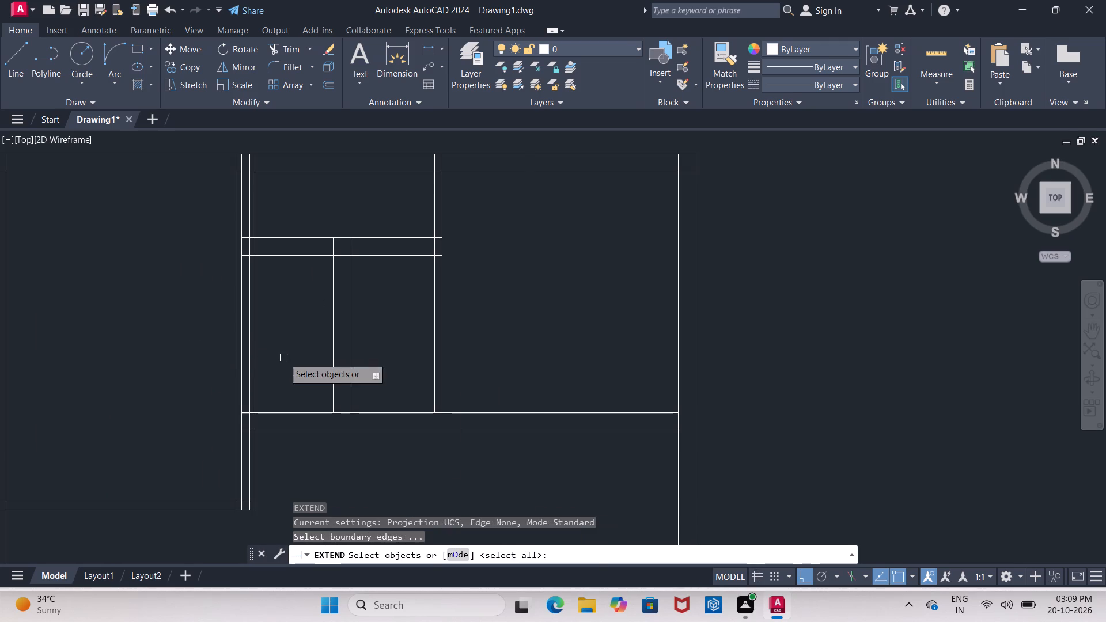
pyautogui.press('Return')
pyautogui.click(254, 357)
pyautogui.click(254, 235)
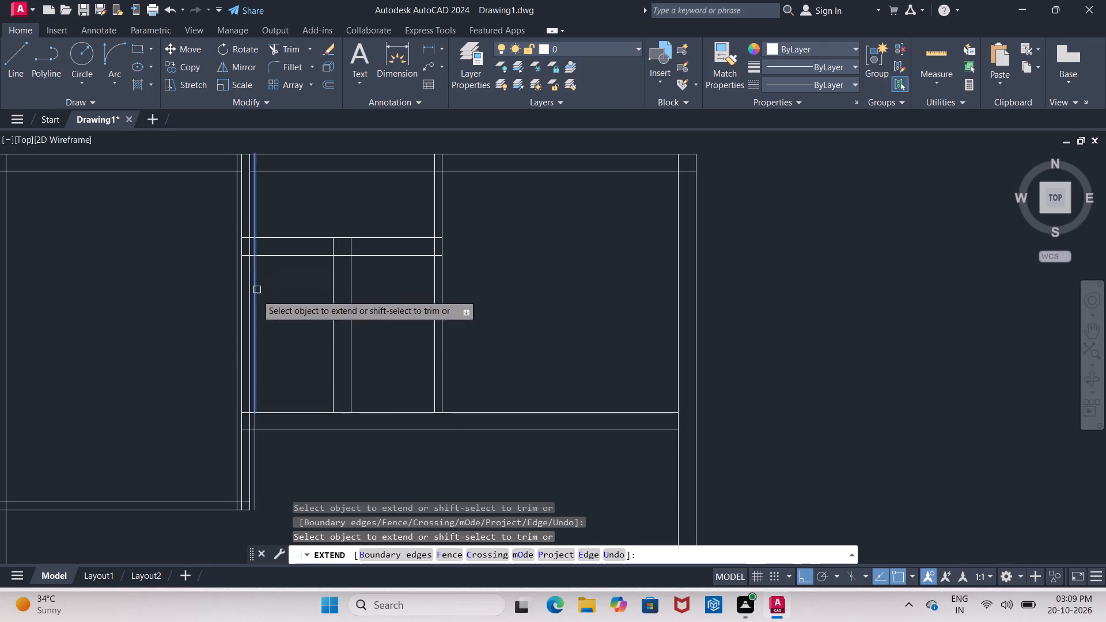
pyautogui.click(252, 360)
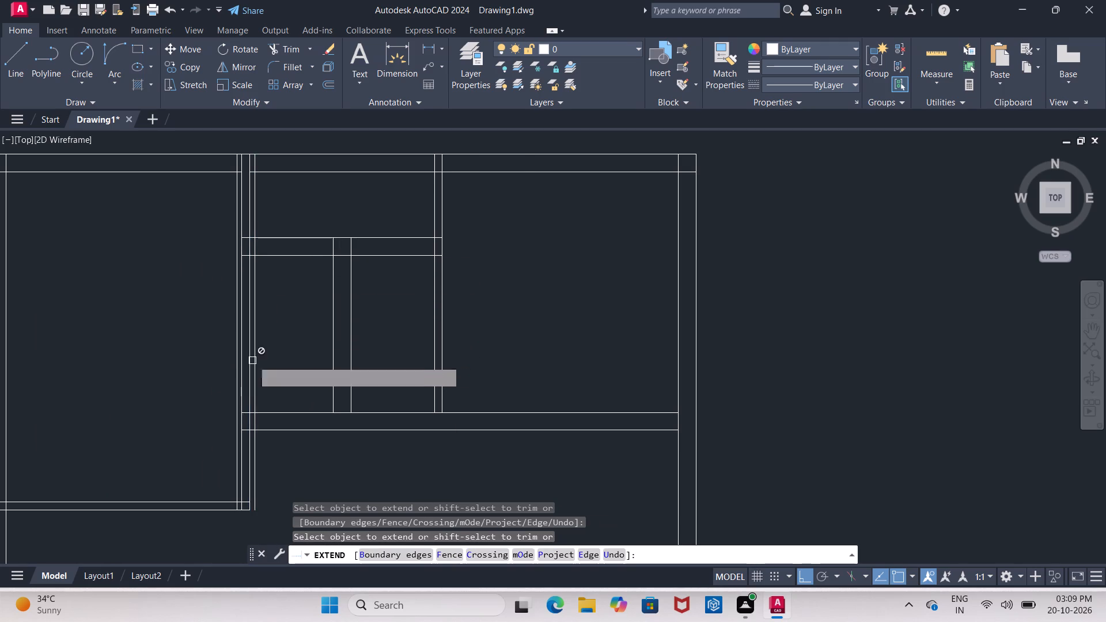
pyautogui.press('Escape')
# Erase the original inner lines of the long vertical wall left of the toilets, including the right line's upper segment.
pyautogui.click(247, 363)
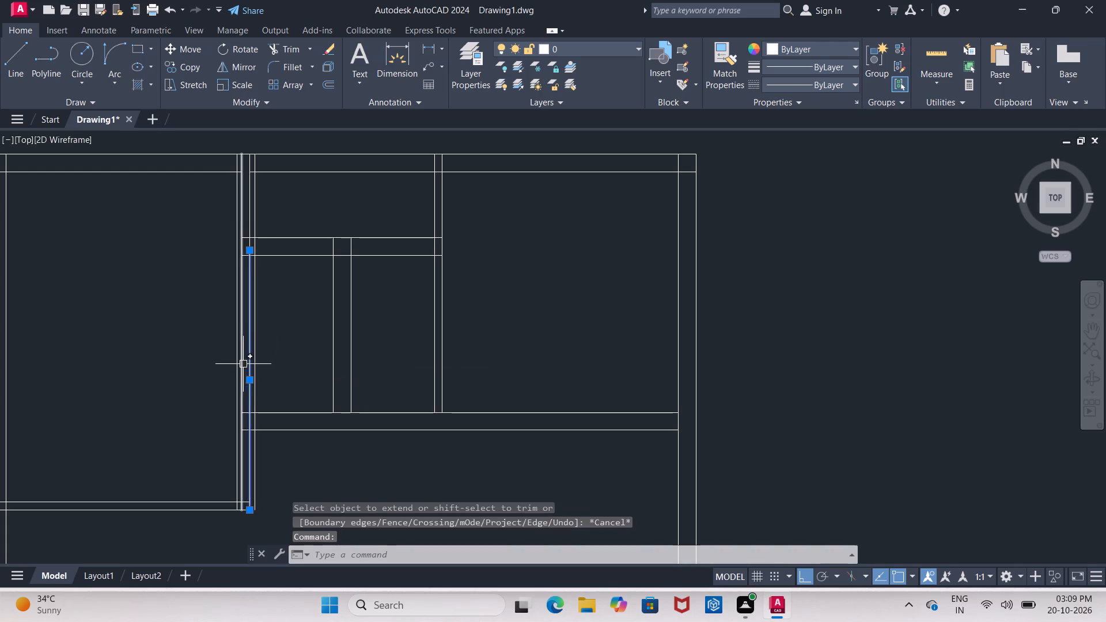
pyautogui.click(243, 364)
pyautogui.press('Delete')
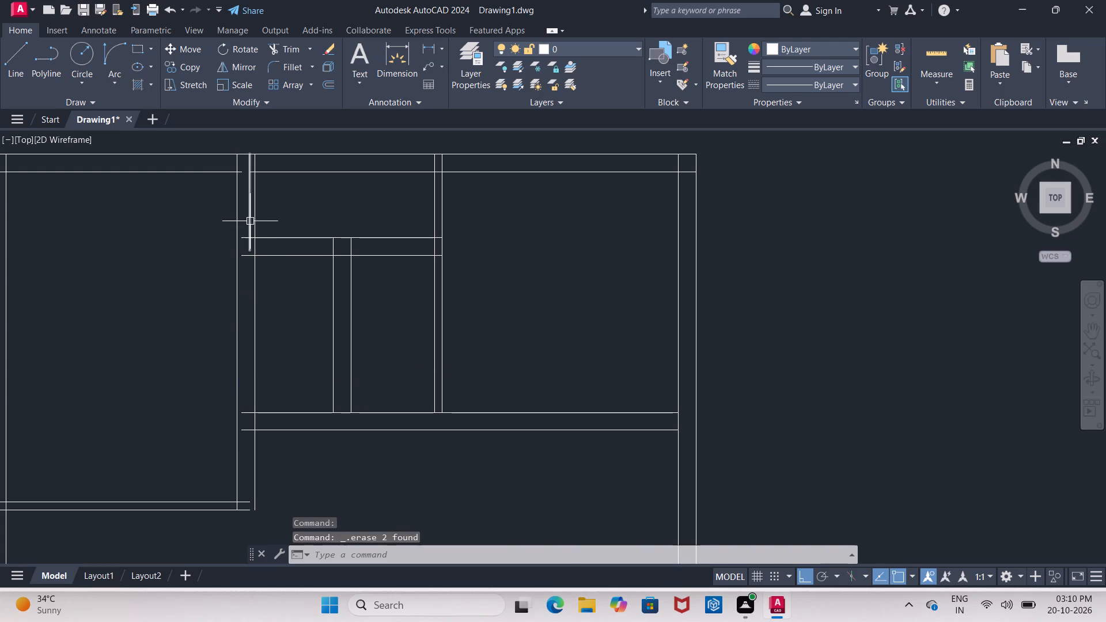
pyautogui.click(248, 221)
pyautogui.press('Delete')
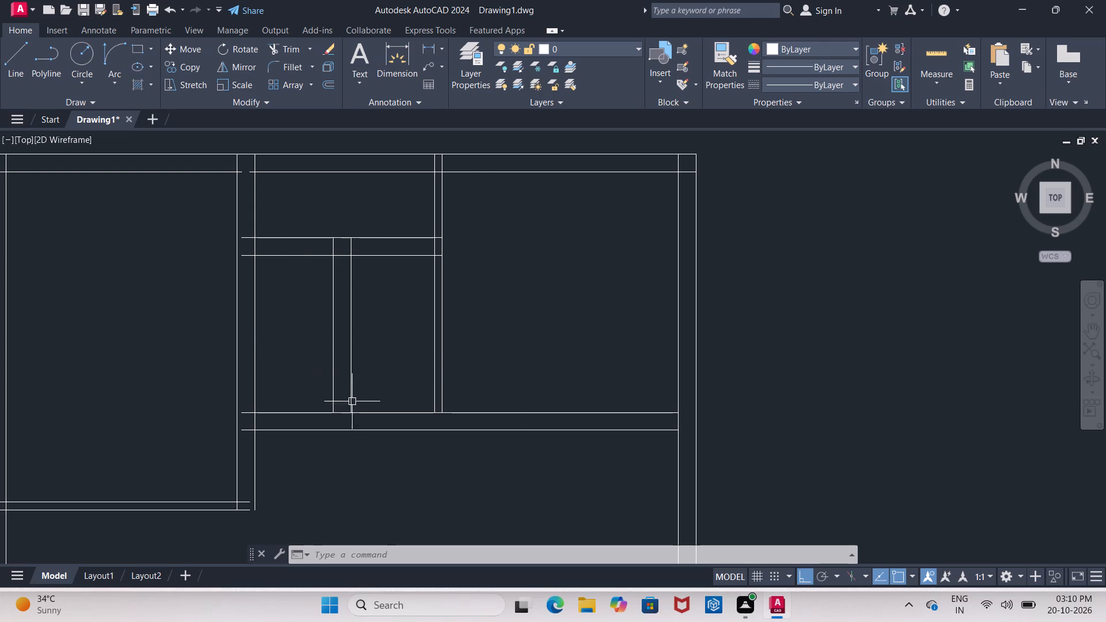
# Offset the lines of the vertical wall right of the toilets outward by 2.5", including the left line's upper segment.
pyautogui.scroll(-1, 436, 380)
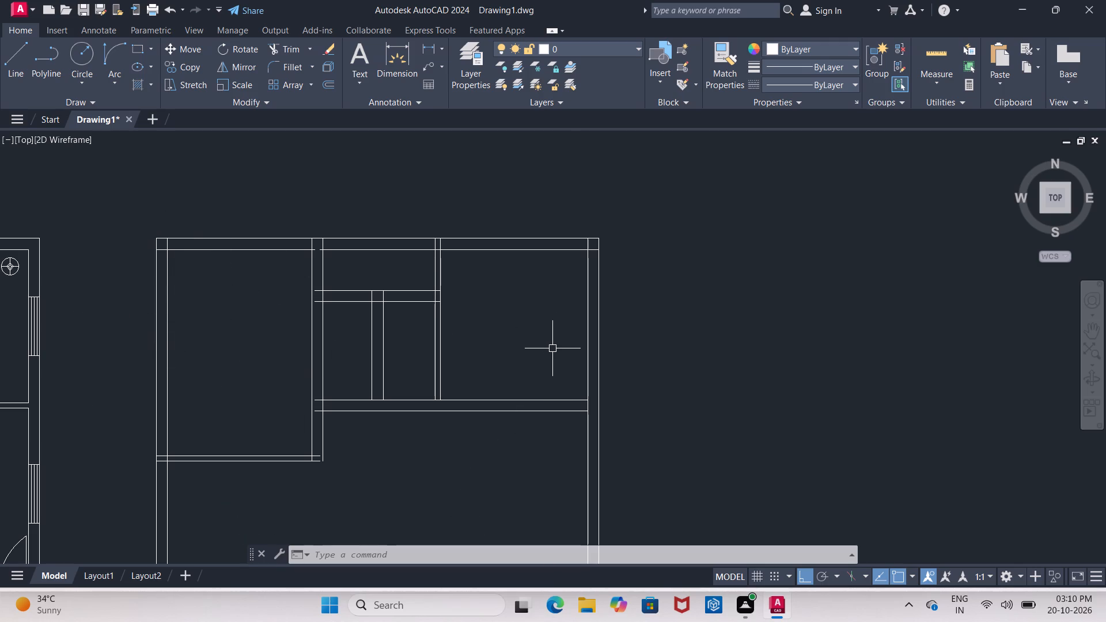
pyautogui.scroll(2, 484, 311)
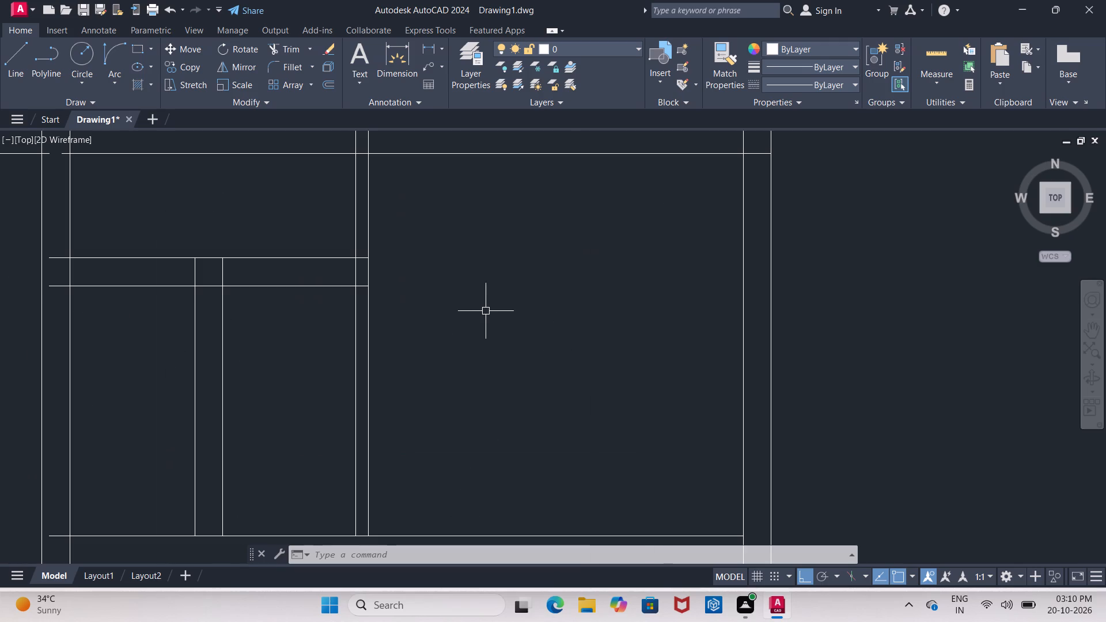
pyautogui.press('o')
pyautogui.press('Return')
pyautogui.press('Return')
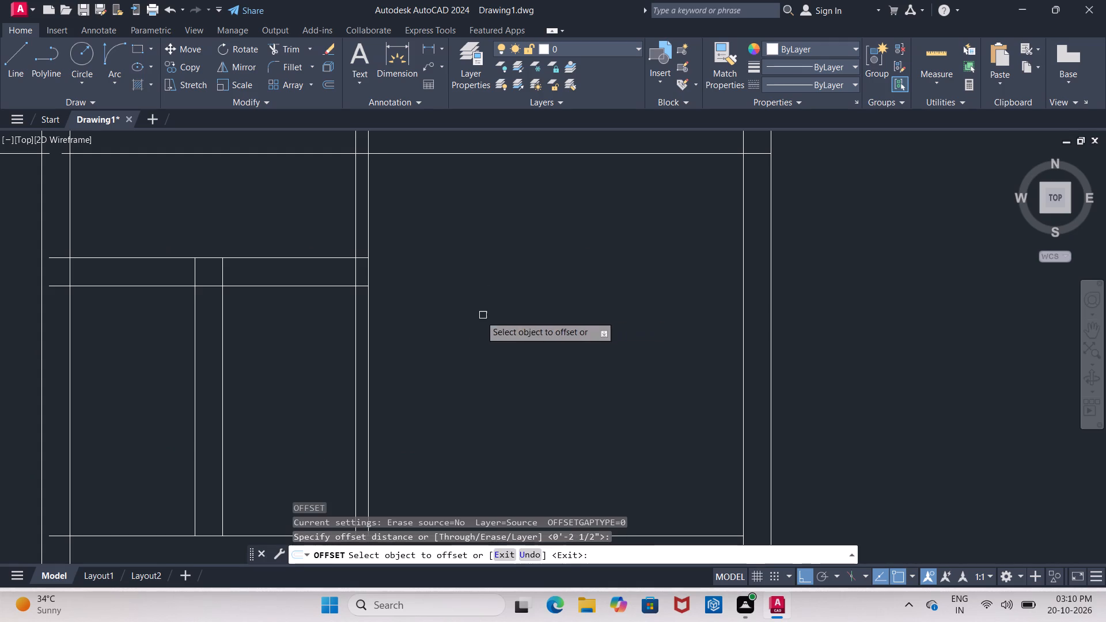
pyautogui.click(367, 369)
pyautogui.click(407, 369)
pyautogui.click(354, 381)
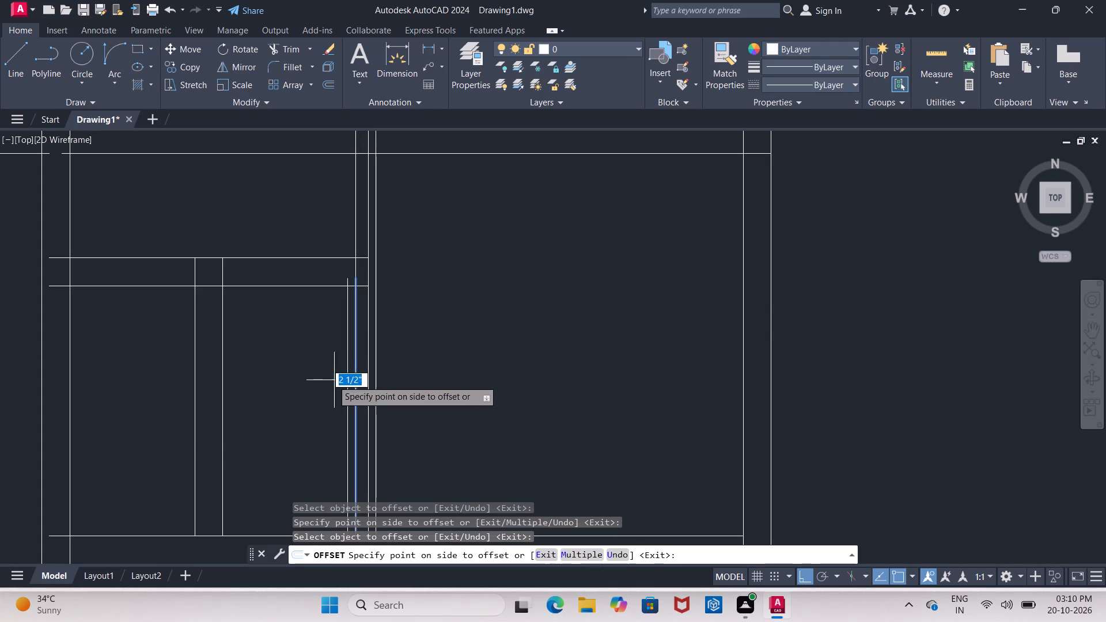
pyautogui.click(317, 381)
pyautogui.click(354, 227)
pyautogui.click(314, 226)
pyautogui.press('Escape')
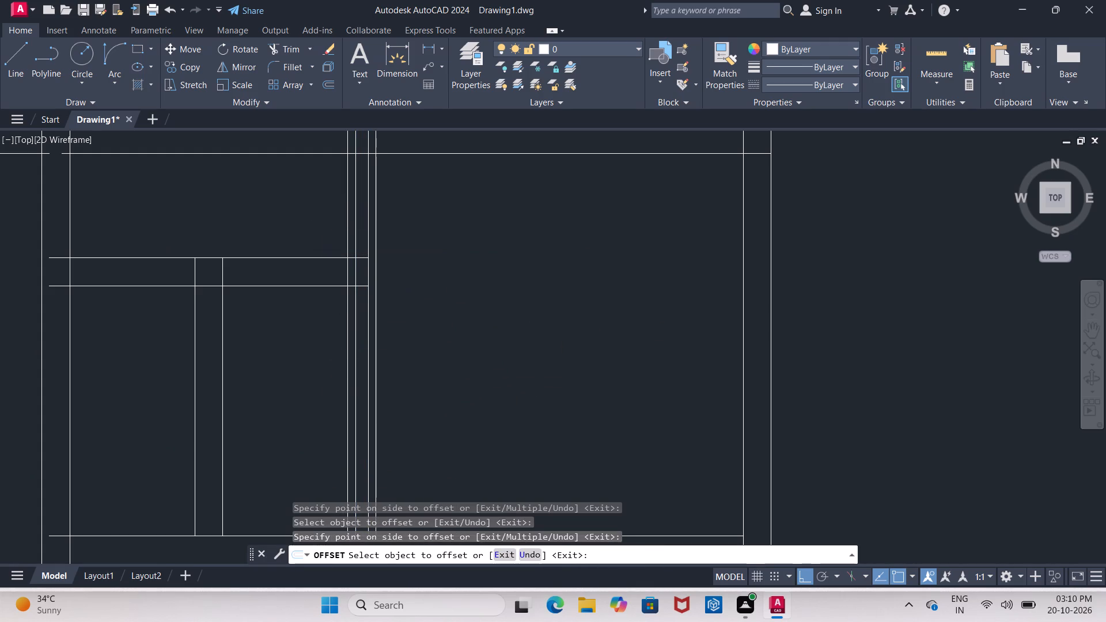
pyautogui.press('Escape')
# Extend the new lines of the wall right of the toilets and both toilet partition lines to the lower line of the wall below.
pyautogui.press('e')
pyautogui.press('x')
pyautogui.press('Return')
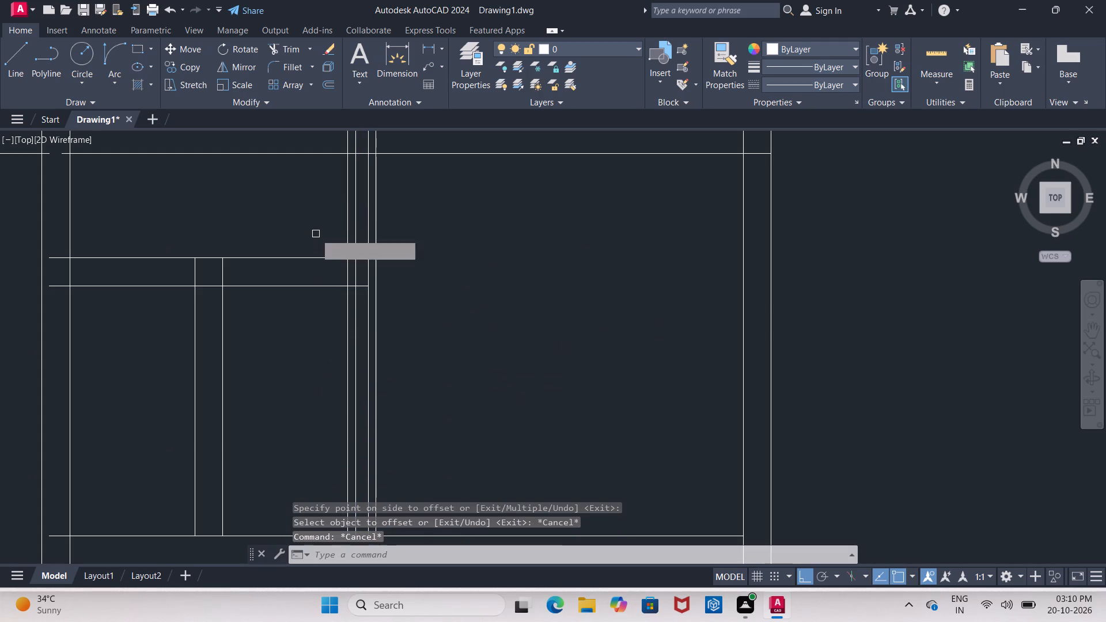
pyautogui.press('Return')
pyautogui.click(347, 229)
pyautogui.click(347, 293)
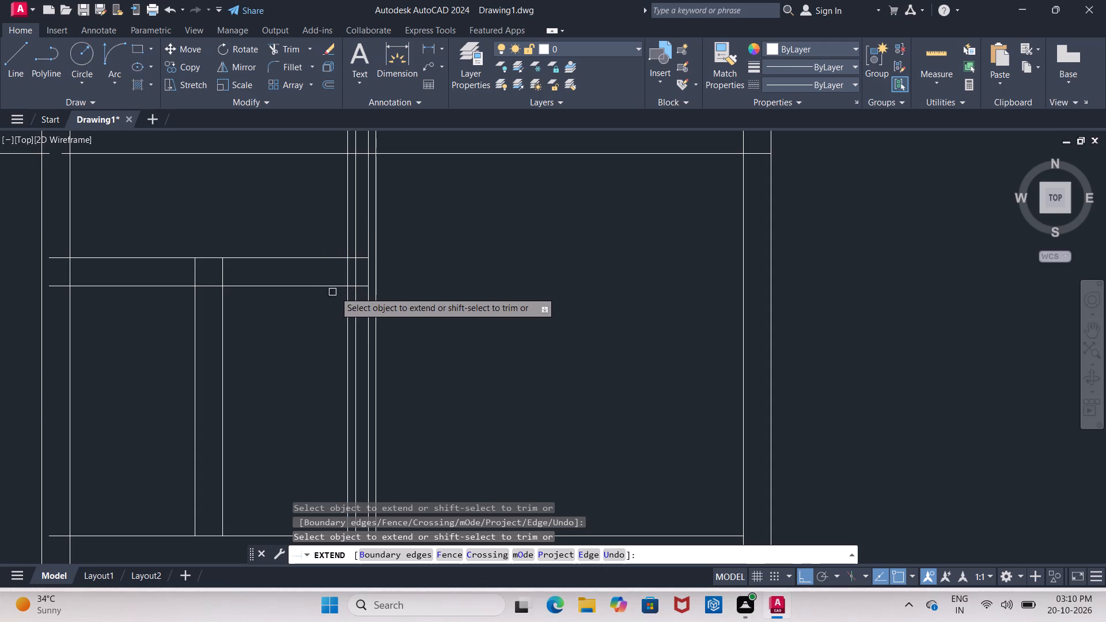
pyautogui.click(347, 304)
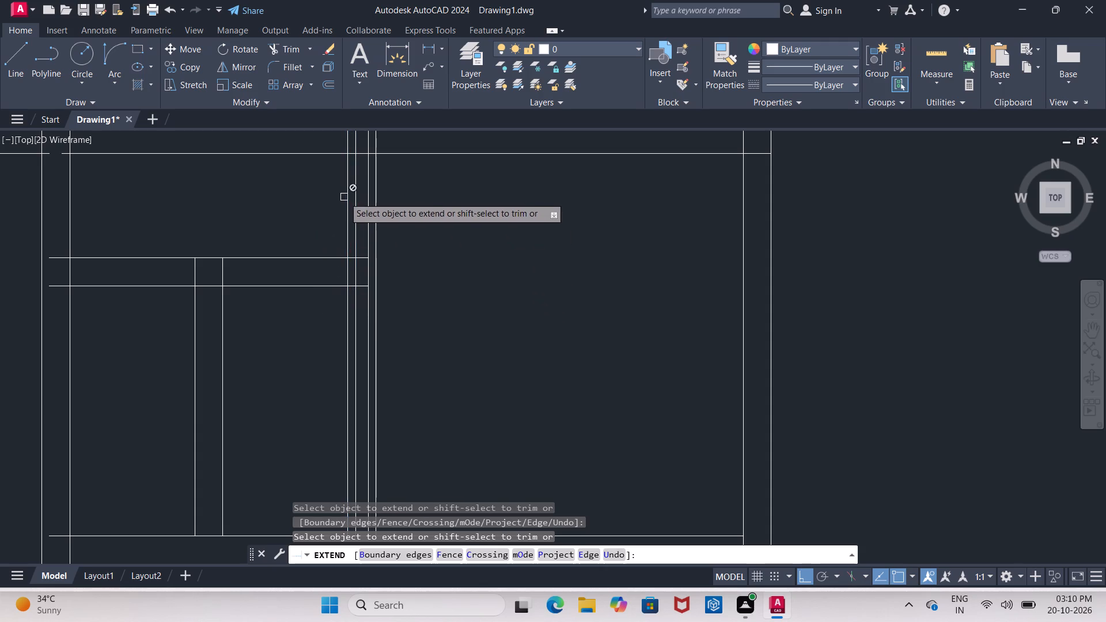
pyautogui.scroll(-2, 335, 275)
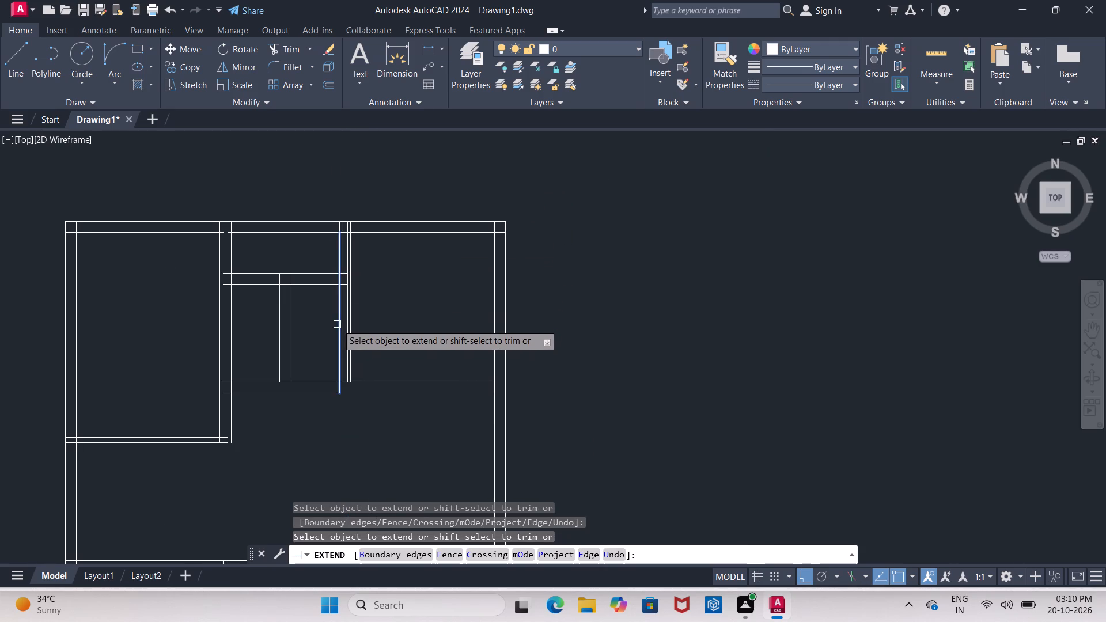
pyautogui.click(337, 324)
pyautogui.click(353, 331)
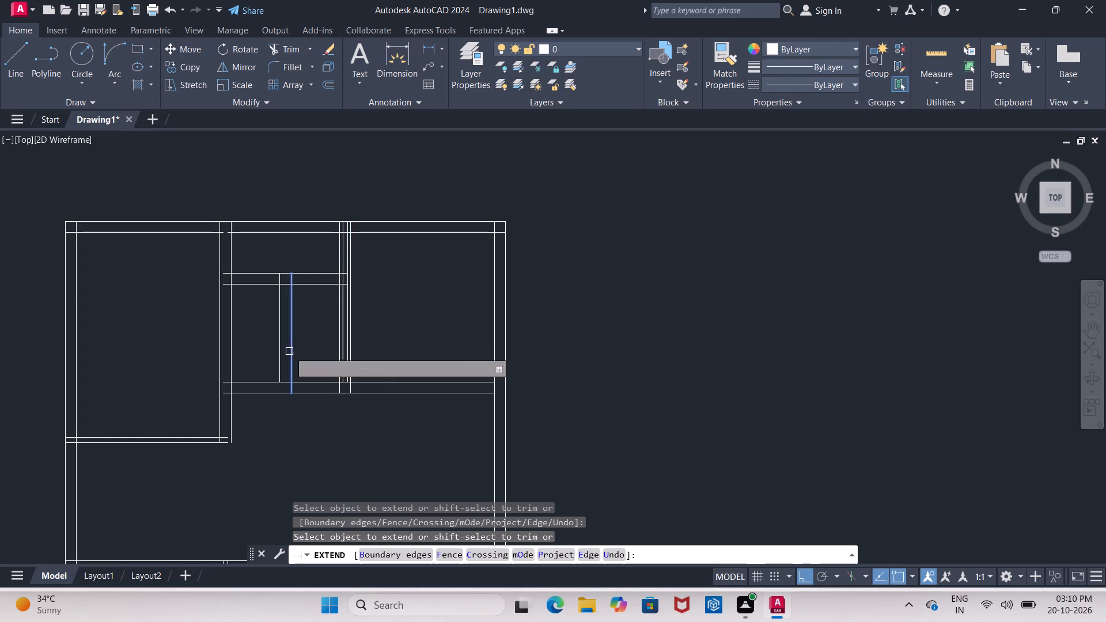
pyautogui.click(291, 351)
pyautogui.click(281, 355)
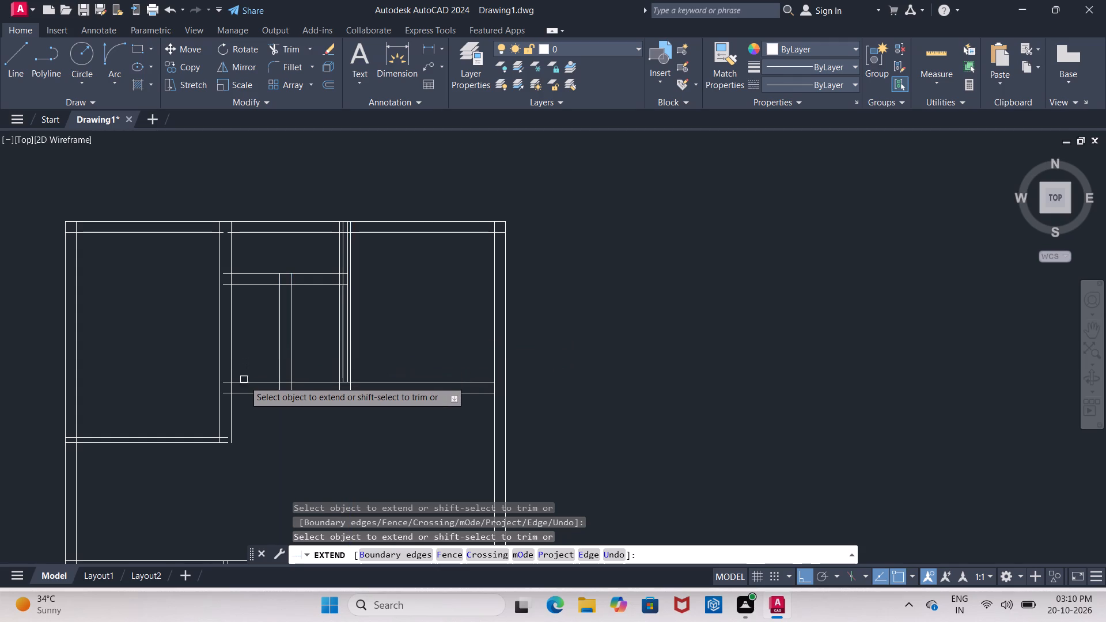
# Extend the horizontal wall lines above and below the toilets and the top wall's inner line to the left wall's outer line.
pyautogui.click(244, 384)
pyautogui.click(244, 394)
pyautogui.click(244, 285)
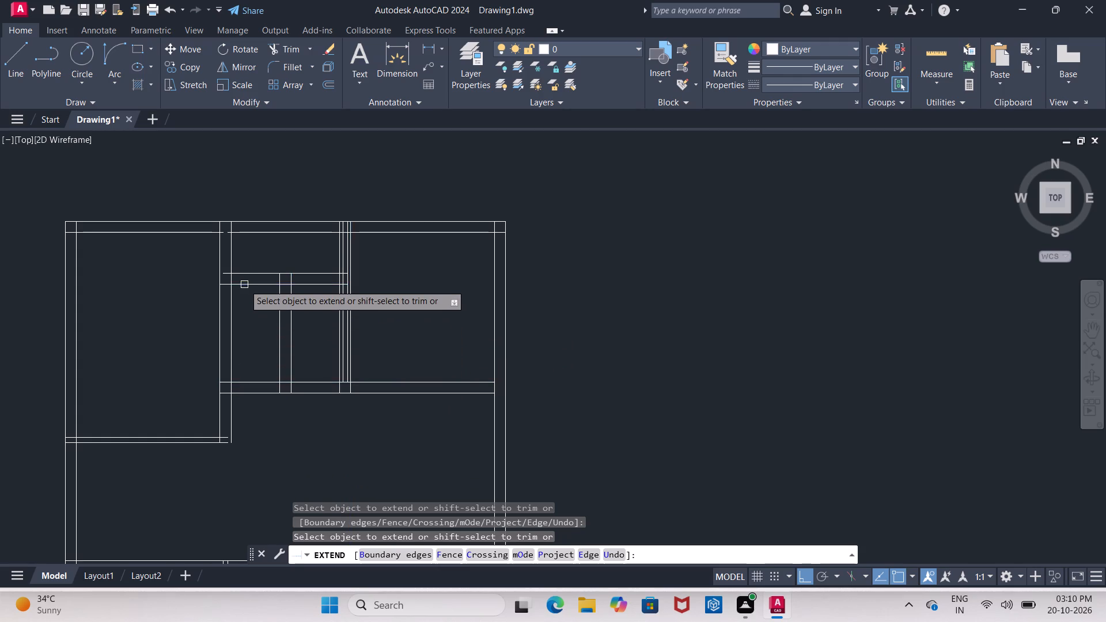
pyautogui.click(244, 274)
pyautogui.click(245, 232)
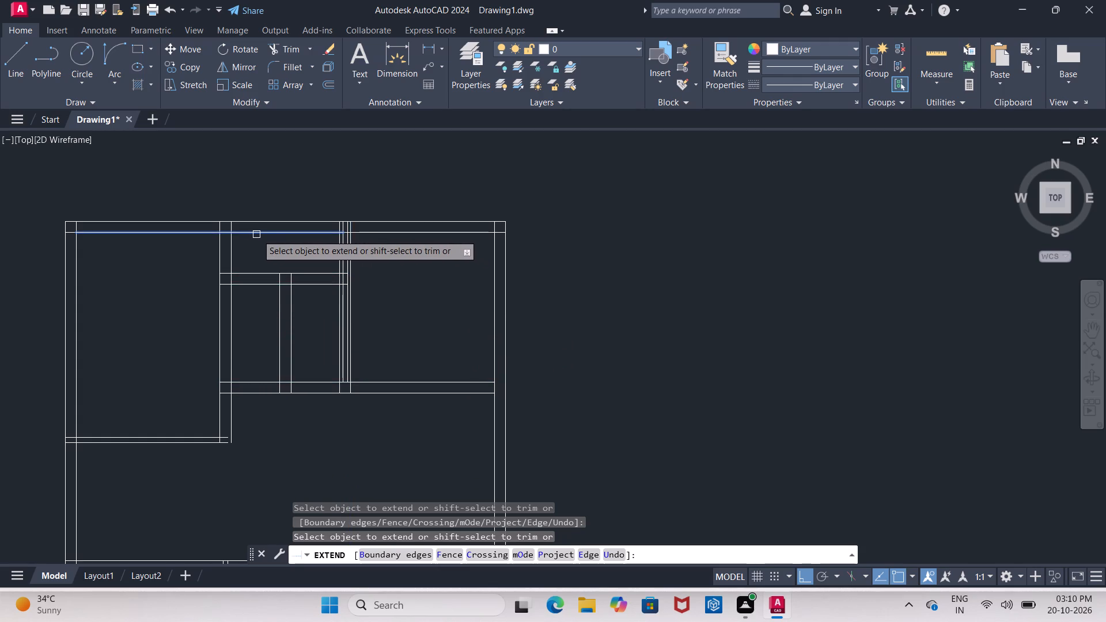
pyautogui.click(257, 234)
pyautogui.click(381, 234)
pyautogui.press('Escape')
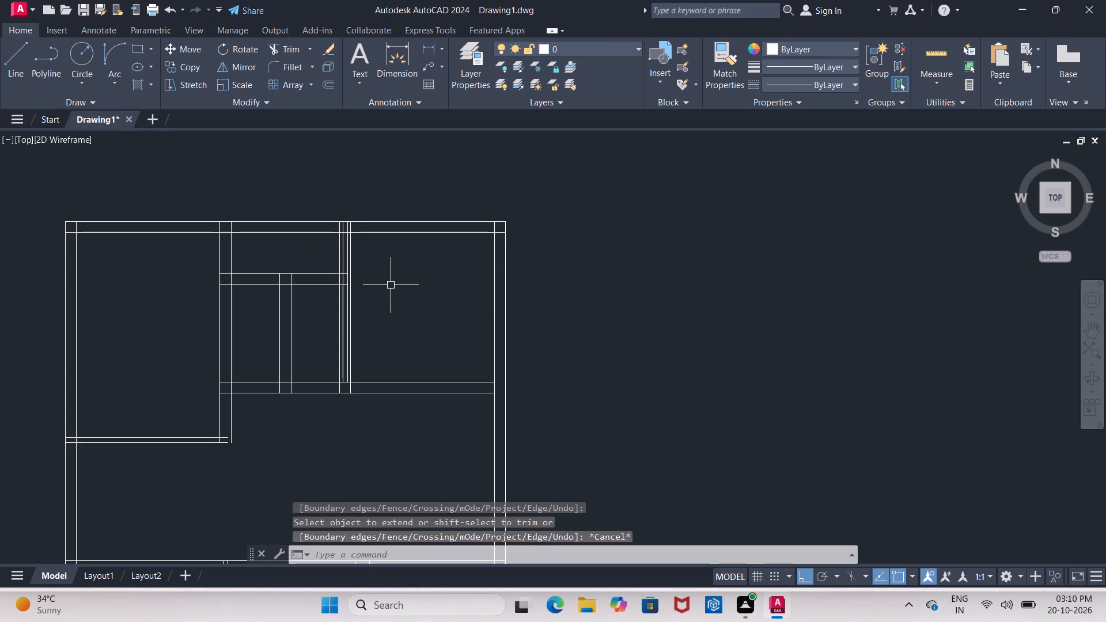
# Trim the original inner lines of the wall right of the toilets from the top wall down to the wall above the toilets.
pyautogui.write('TR')
pyautogui.press('Return')
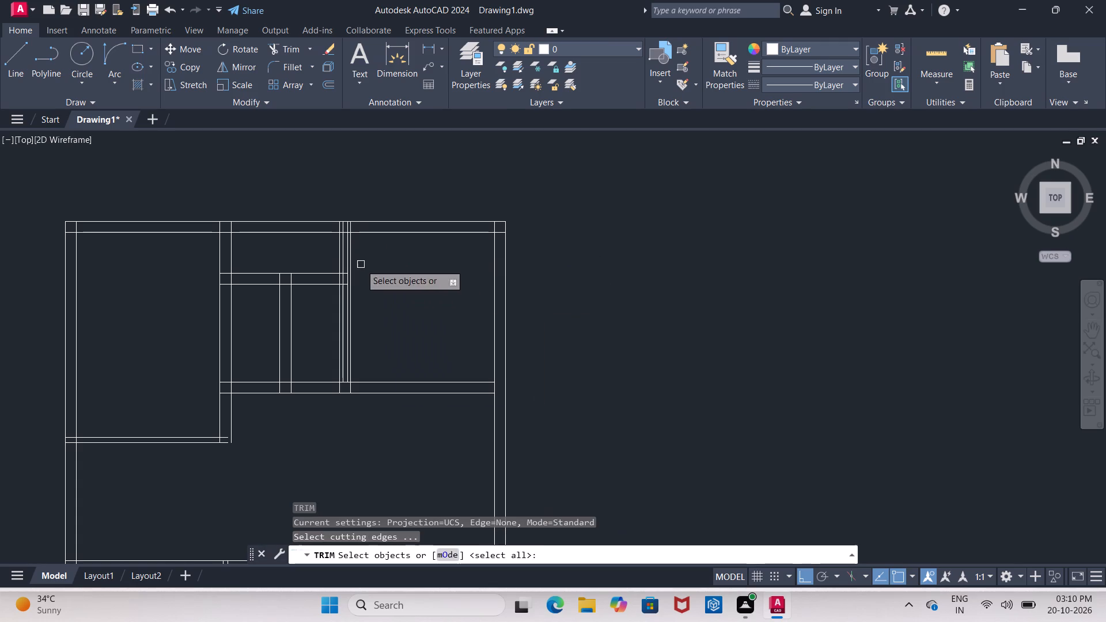
pyautogui.press('Return')
pyautogui.scroll(5, 325, 201)
pyautogui.click(558, 449)
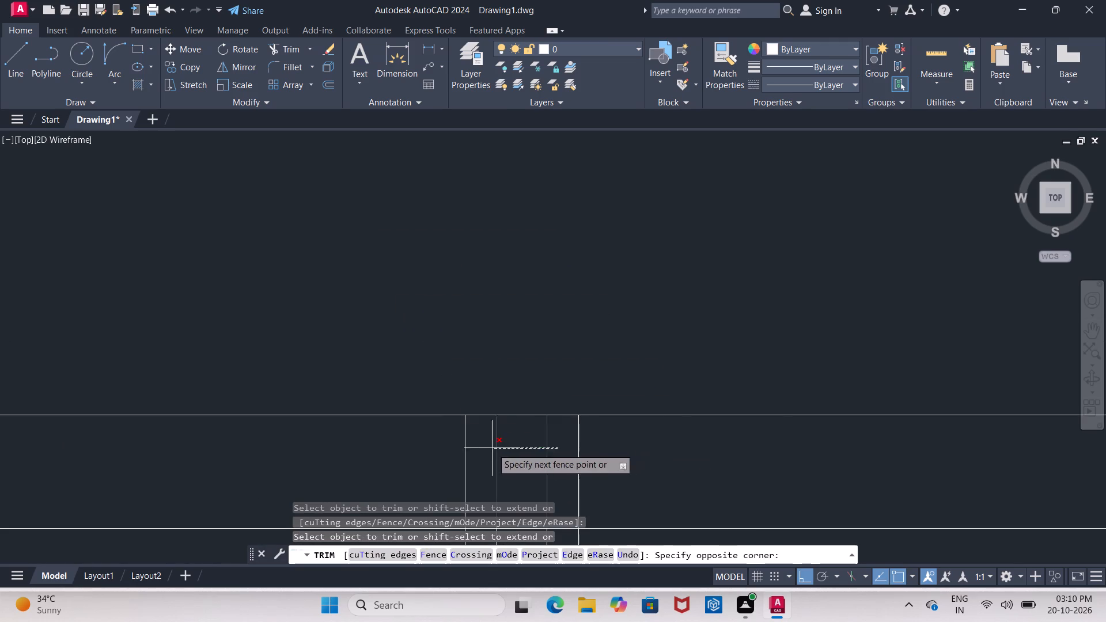
pyautogui.click(492, 448)
pyautogui.scroll(-4, 427, 249)
pyautogui.scroll(2, 445, 310)
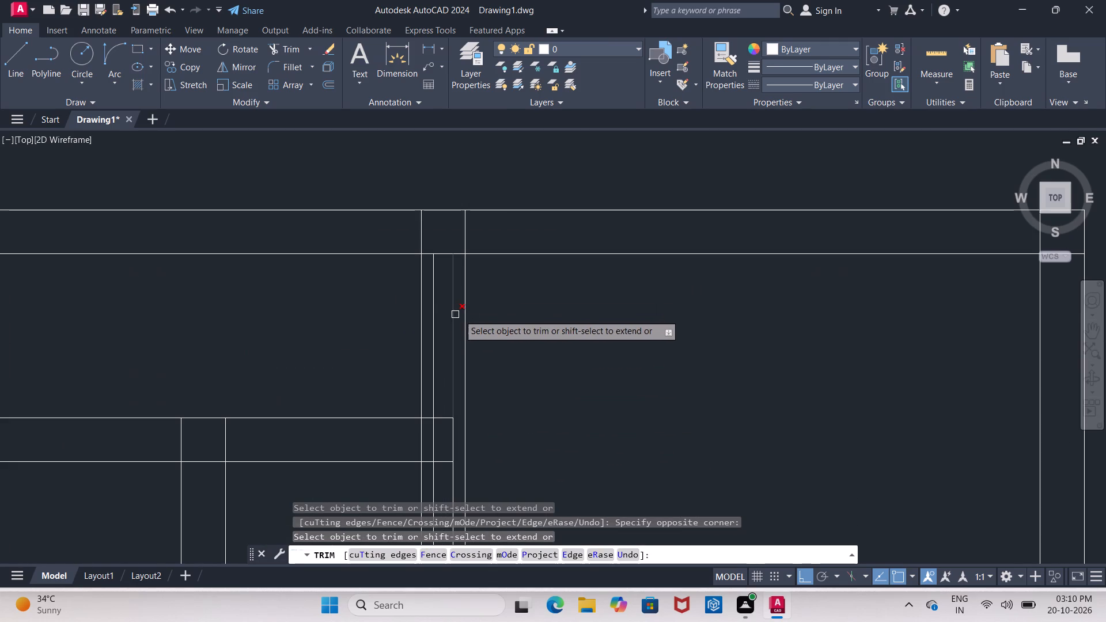
pyautogui.click(459, 314)
pyautogui.click(429, 316)
pyautogui.scroll(-2, 414, 244)
pyautogui.scroll(2, 421, 324)
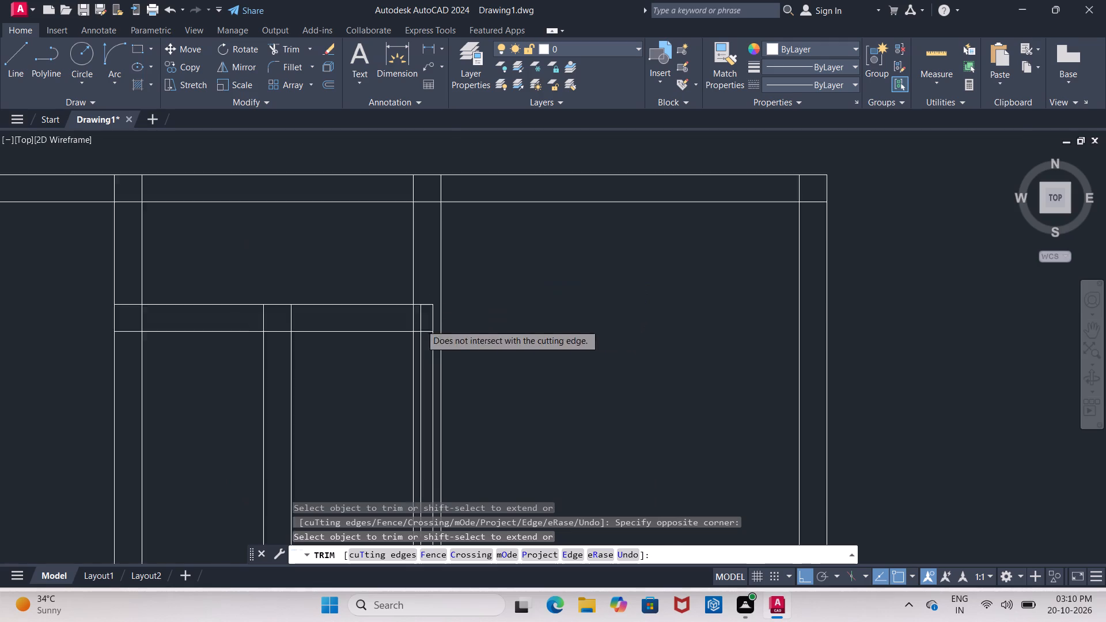
# Trim the original right inner line across the wall above the toilets, and try trimming the remaining inner line segments.
pyautogui.scroll(1, 421, 324)
pyautogui.click(453, 316)
pyautogui.click(411, 316)
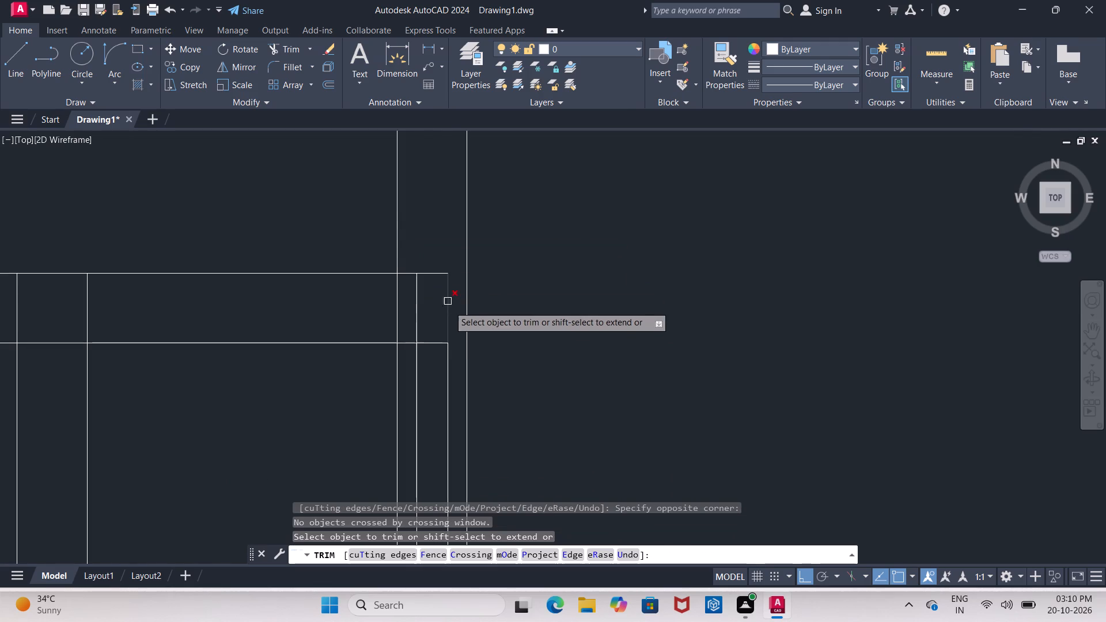
pyautogui.click(452, 309)
pyautogui.click(412, 309)
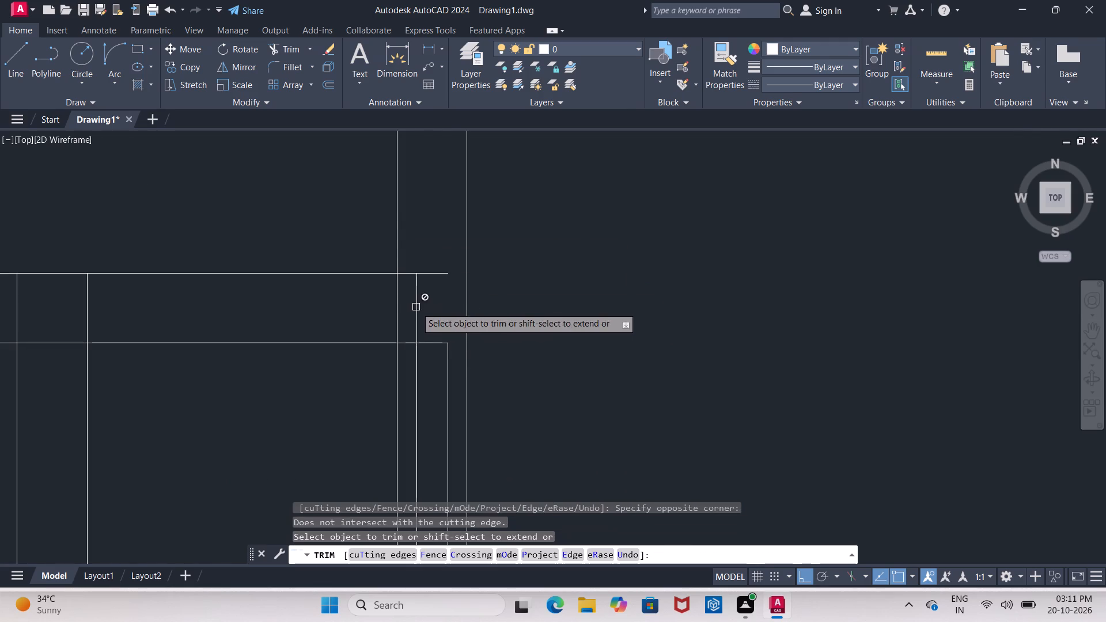
pyautogui.click(416, 307)
pyautogui.scroll(-3, 406, 205)
pyautogui.click(418, 304)
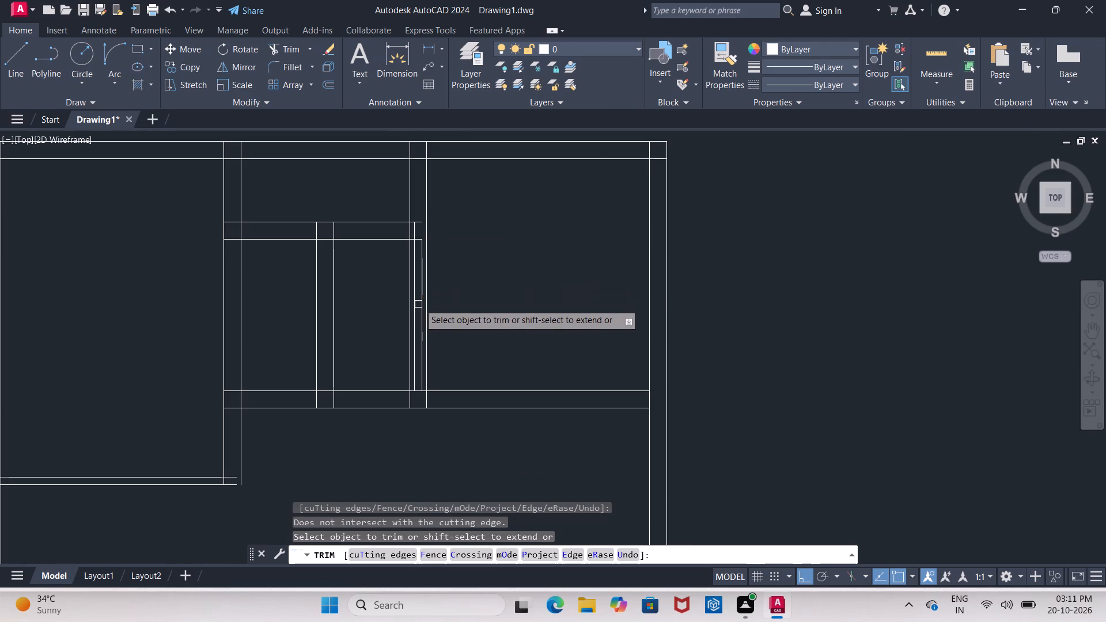
pyautogui.click(421, 302)
pyautogui.click(422, 298)
pyautogui.scroll(3, 419, 301)
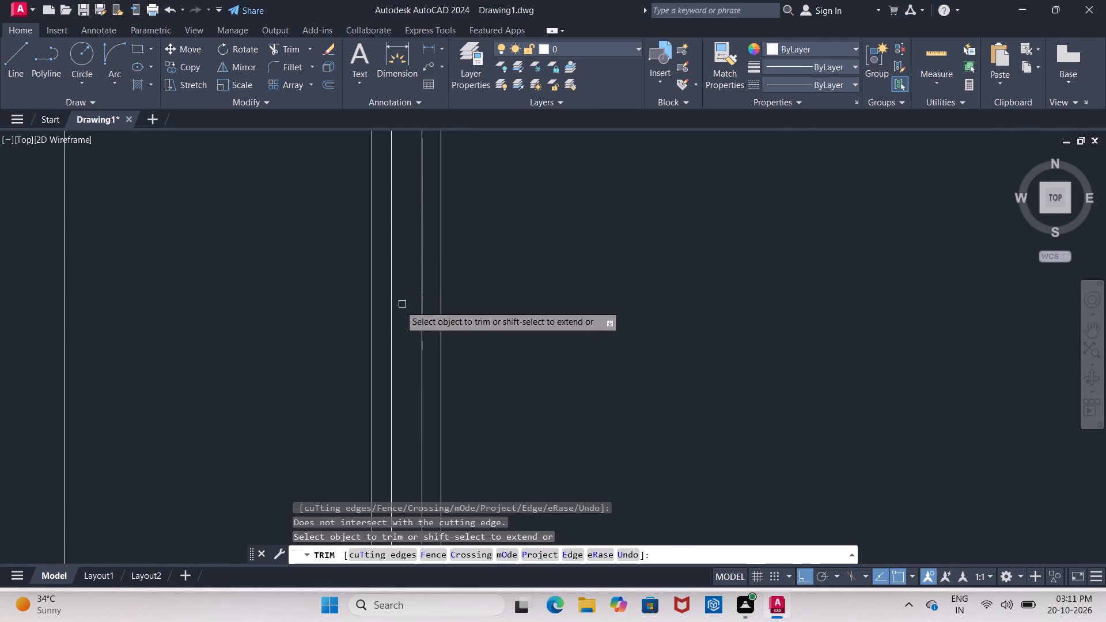
pyautogui.click(391, 312)
pyautogui.press('Escape')
# Erase the leftover original inner lines of the wall right of the toilets, including the short stub in the wall above the toilets.
pyautogui.click(393, 310)
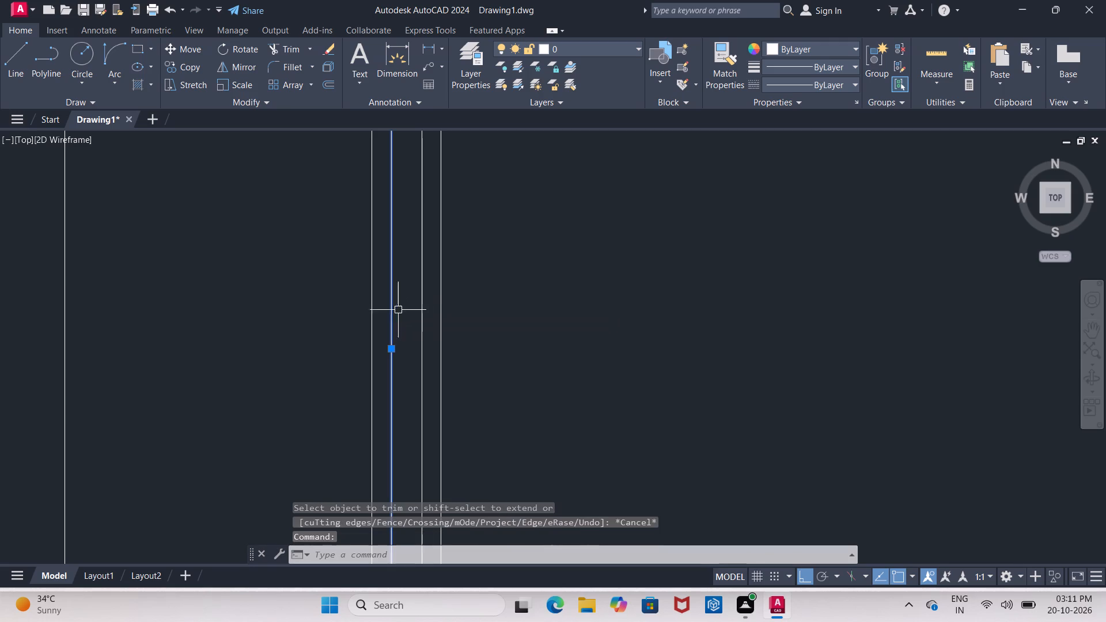
pyautogui.click(424, 308)
pyautogui.press('Delete')
pyautogui.scroll(-4, 390, 296)
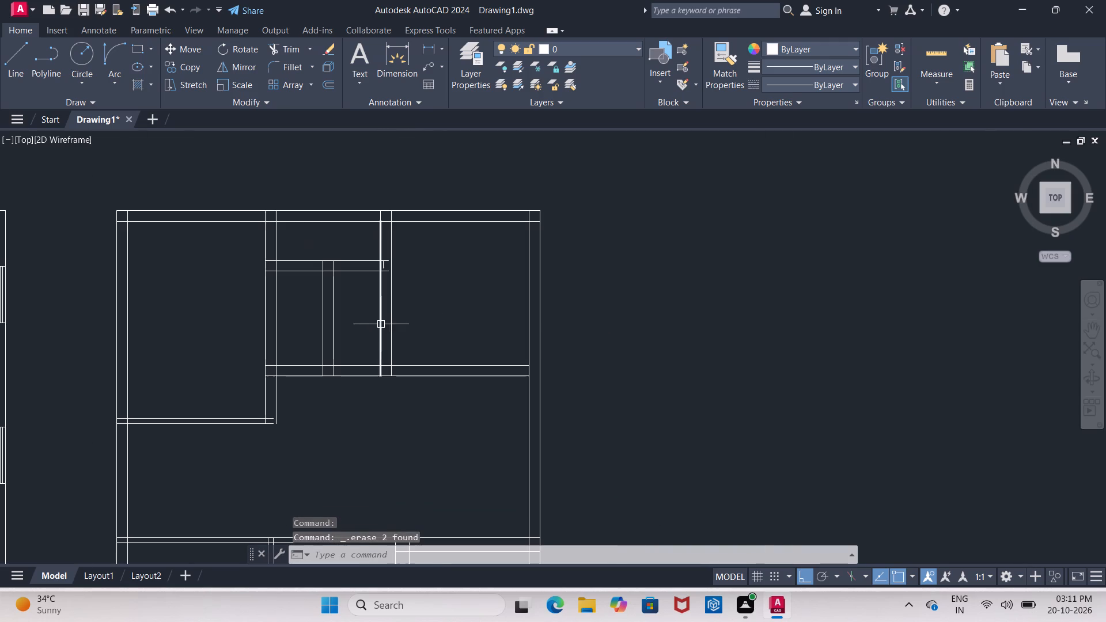
pyautogui.scroll(3, 388, 267)
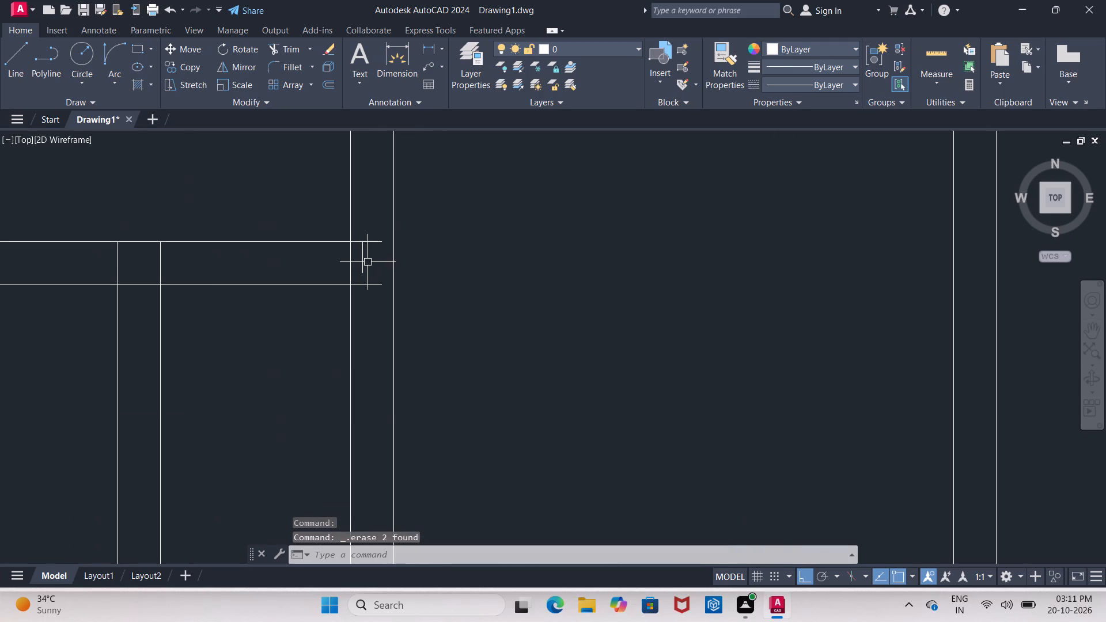
pyautogui.click(364, 263)
pyautogui.press('Delete')
# Extend both lines of the horizontal wall above the toilets to the new right line of the wall right of the toilets.
pyautogui.write('TR')
pyautogui.press('Escape')
pyautogui.press('Escape')
pyautogui.write('EX')
pyautogui.press('Return')
pyautogui.press('Return')
pyautogui.click(363, 225)
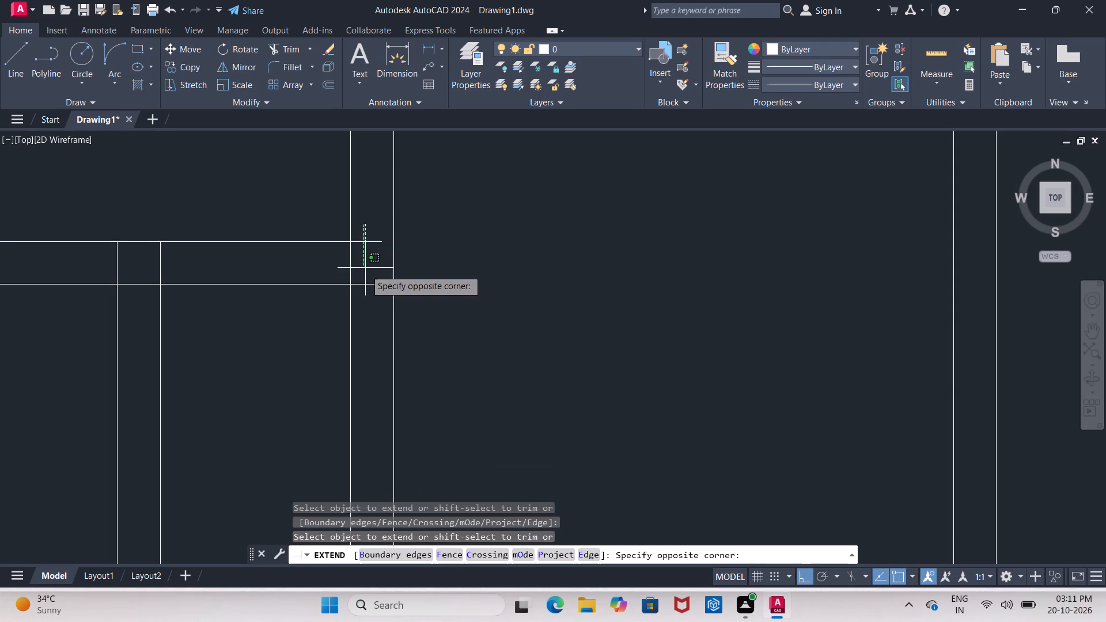
pyautogui.click(372, 302)
pyautogui.scroll(-4, 397, 270)
pyautogui.scroll(1, 369, 312)
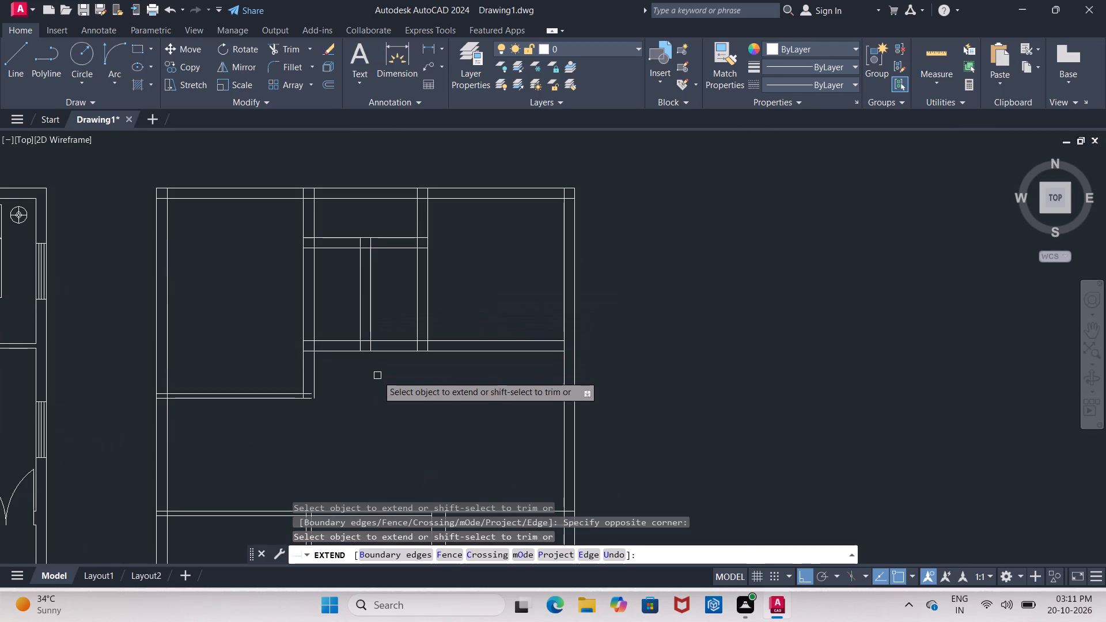